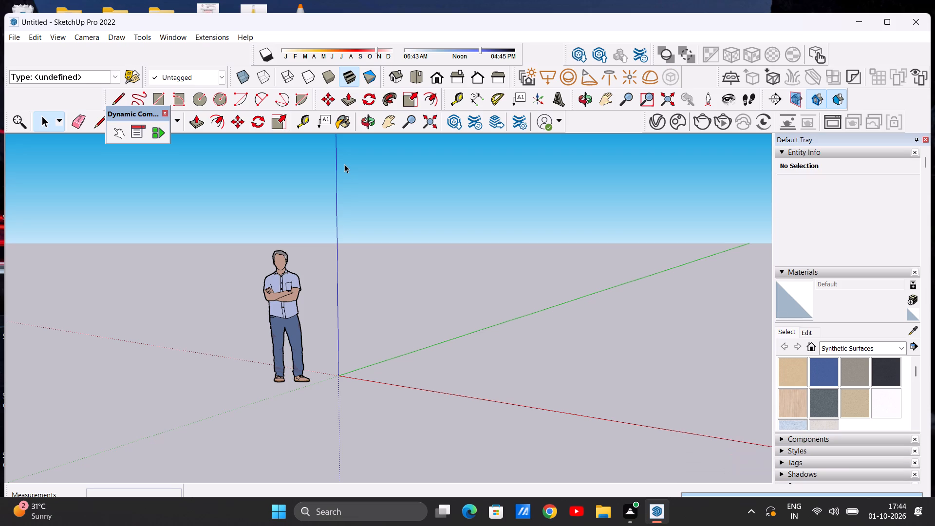
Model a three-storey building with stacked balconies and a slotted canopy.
Switch to the top view and draw a ground-plane rectangle about 25' 6" by 11' beside the origin.
left_click(418, 75)
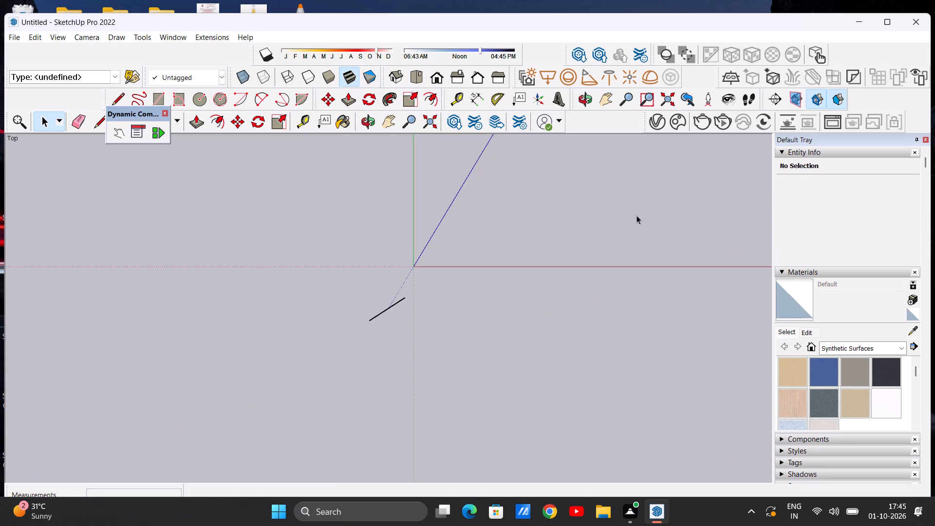
scroll(655, 196, "up", 11)
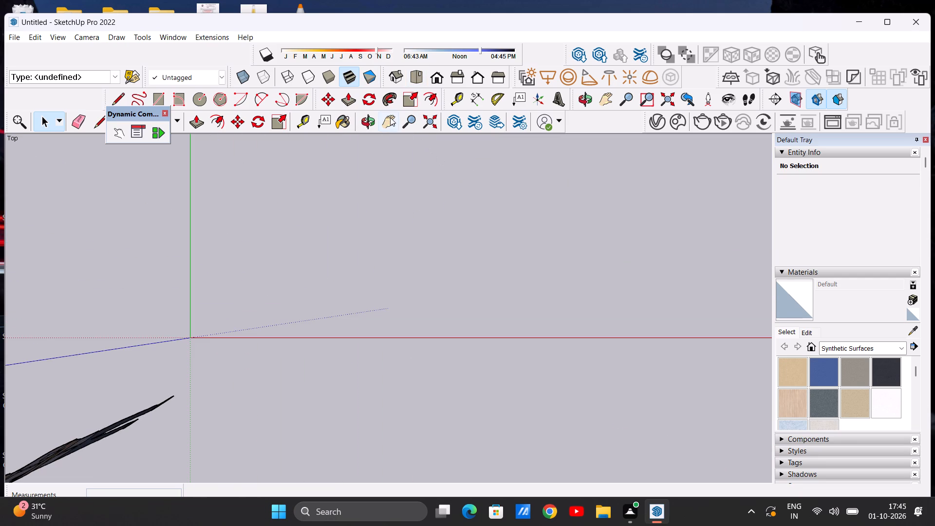
left_click(390, 117)
left_click_drag(189, 335, 131, 351)
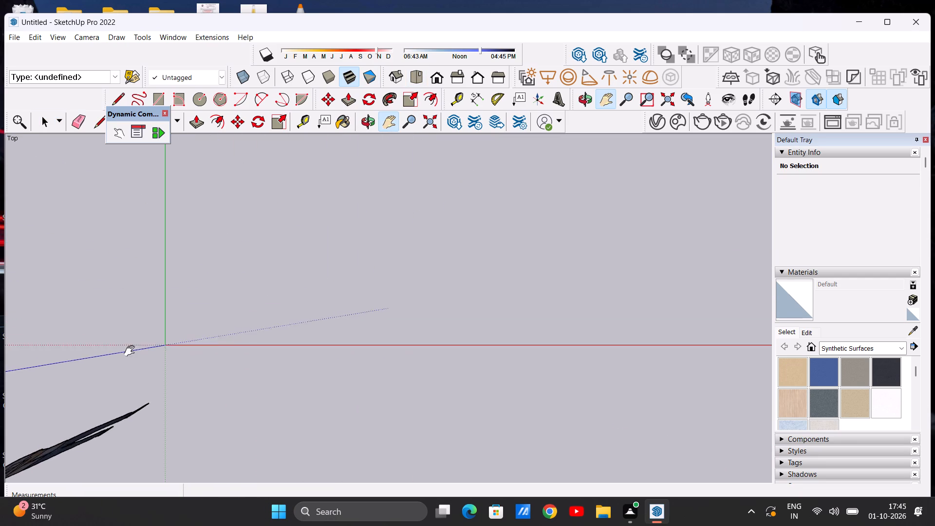
left_click_drag(131, 351, 58, 426)
left_click_drag(126, 380, 41, 433)
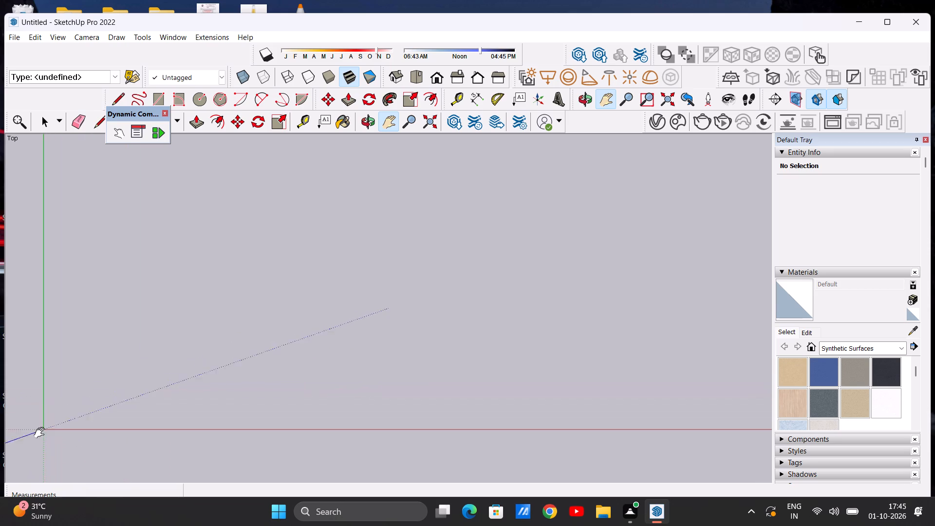
left_click_drag(41, 433, 33, 471)
key("space")
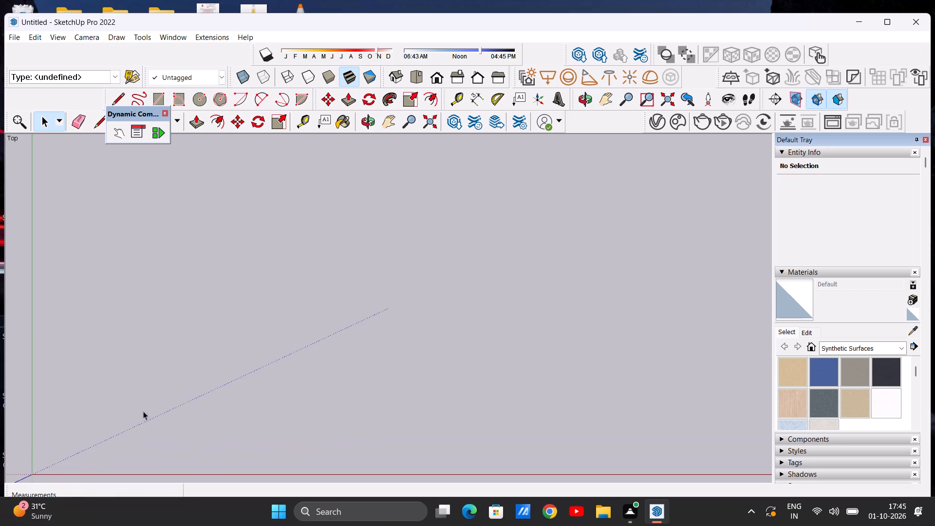
scroll(156, 367, "down", 11)
scroll(368, 262, "up", 4)
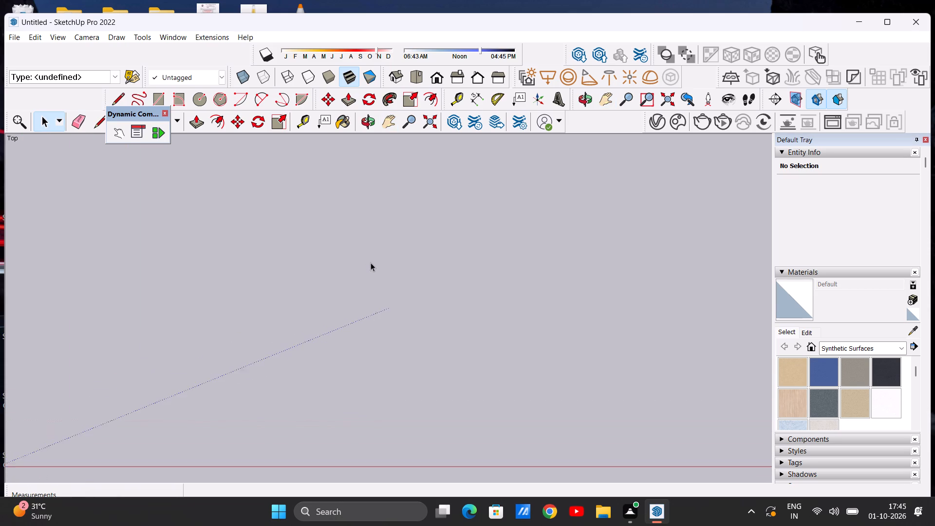
scroll(371, 263, "up", 1)
scroll(374, 267, "down", 3)
scroll(315, 183, "up", 1)
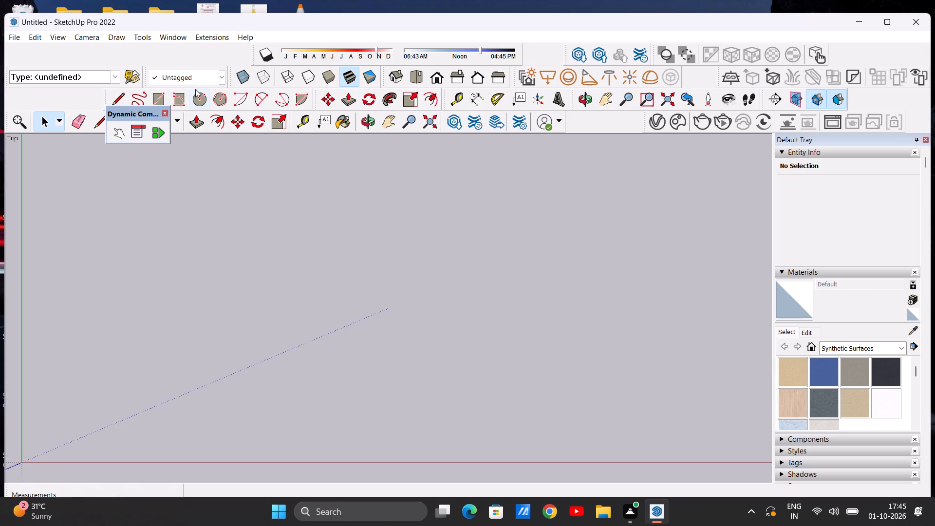
left_click(155, 96)
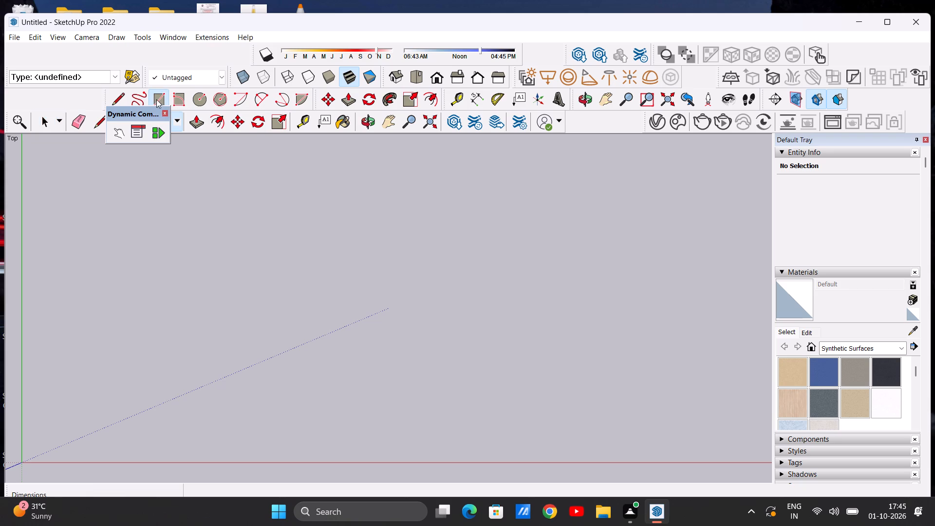
left_click(102, 157)
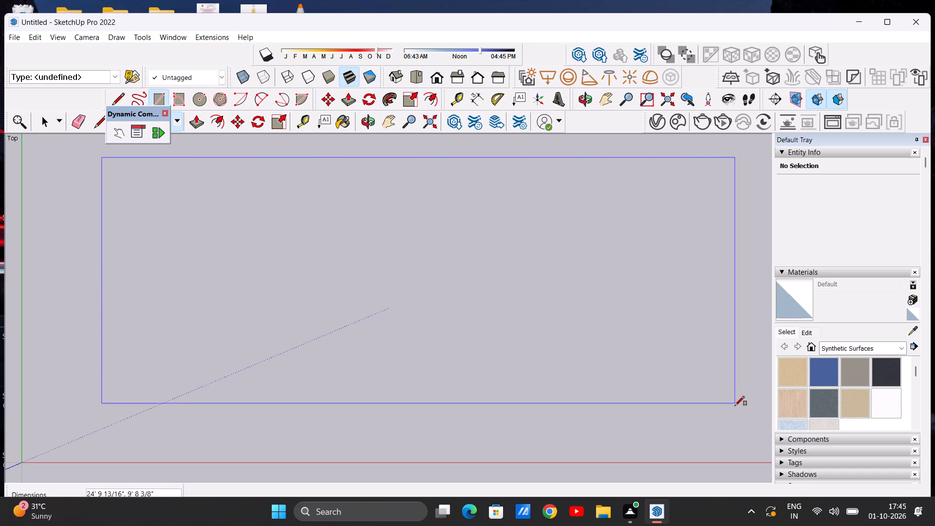
left_click(753, 435)
key("space")
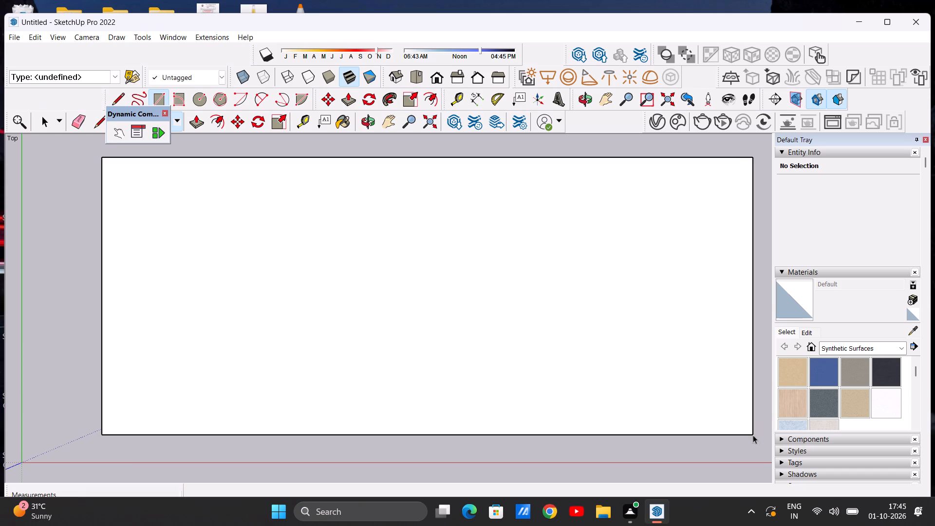
Move the whole rectangle farther from the origin, along the positive red and green axis directions.
scroll(439, 270, "down", 18)
scroll(606, 239, "up", 3)
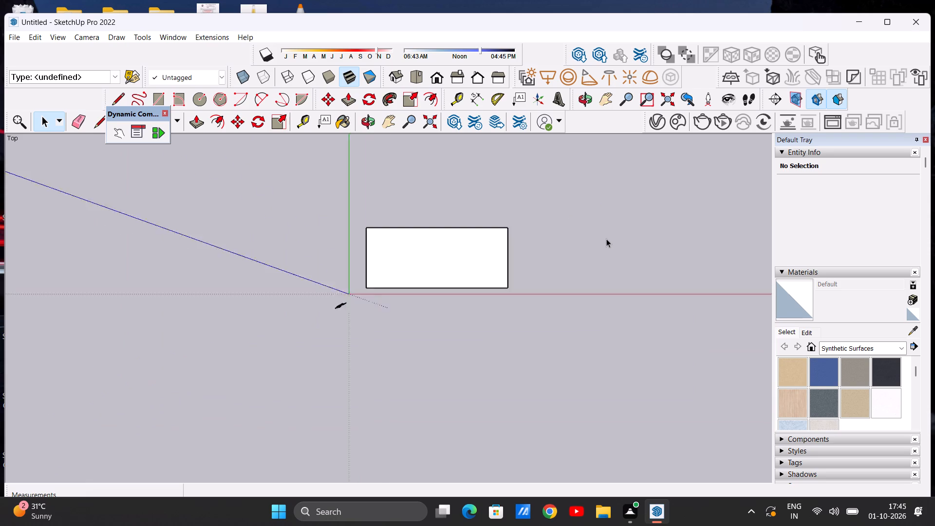
scroll(606, 239, "up", 7)
triple_click(325, 255)
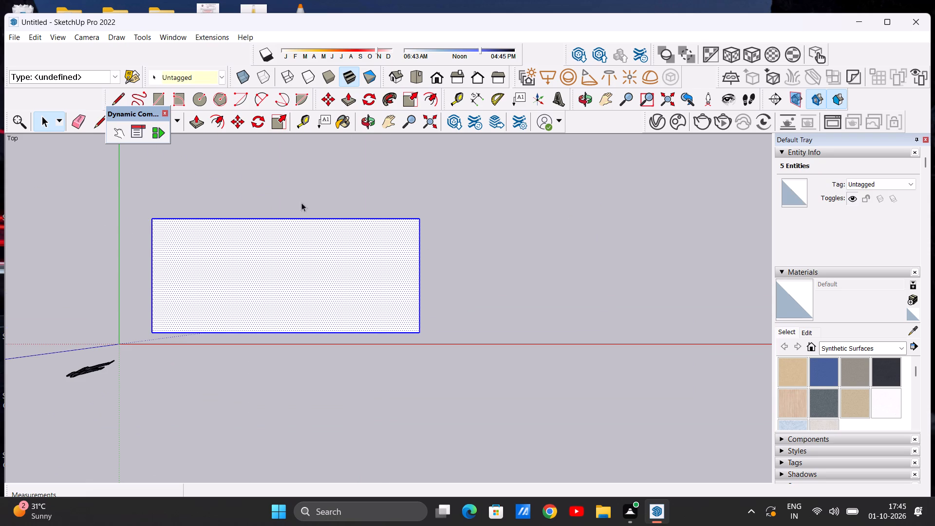
left_click(240, 119)
left_click(420, 222)
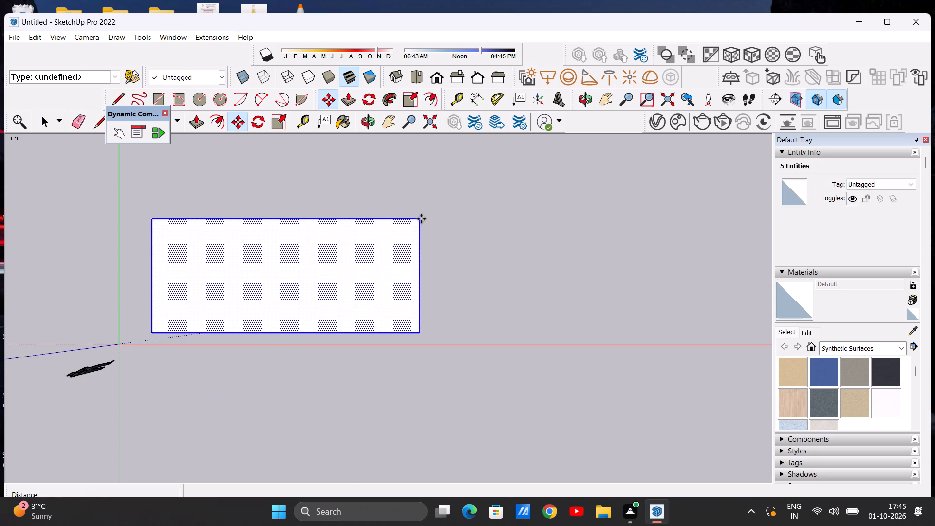
left_click(567, 159)
key("space")
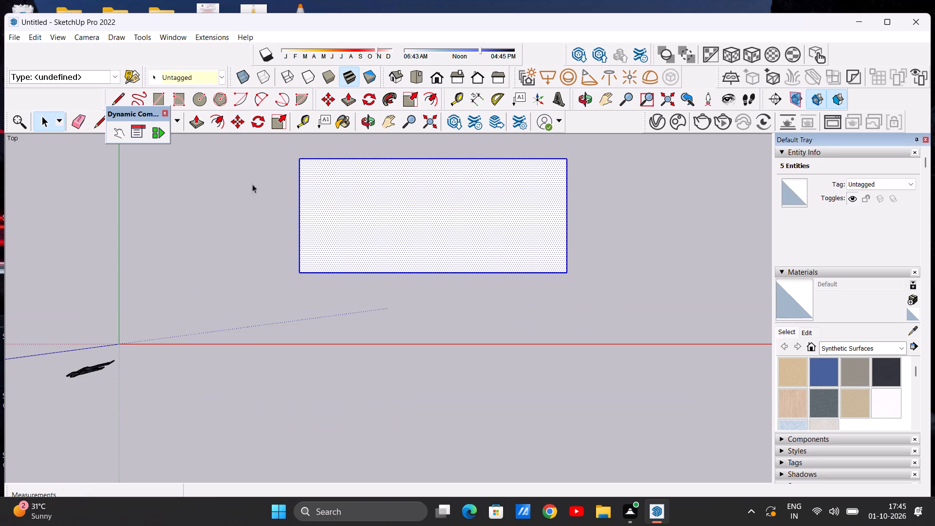
Examine the moved rectangle from above, at oblique angles and from the front.
left_click(385, 124)
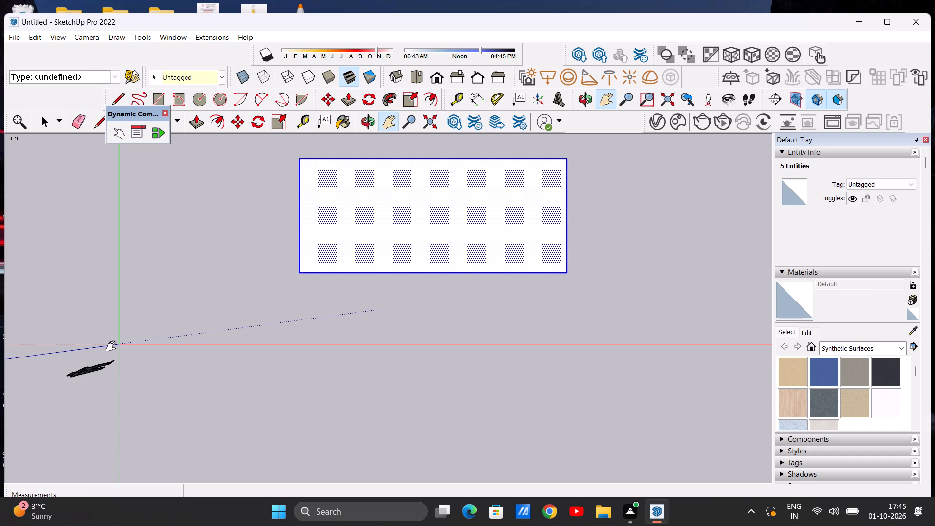
left_click_drag(114, 347, 92, 441)
key("space")
scroll(374, 369, "up", 1)
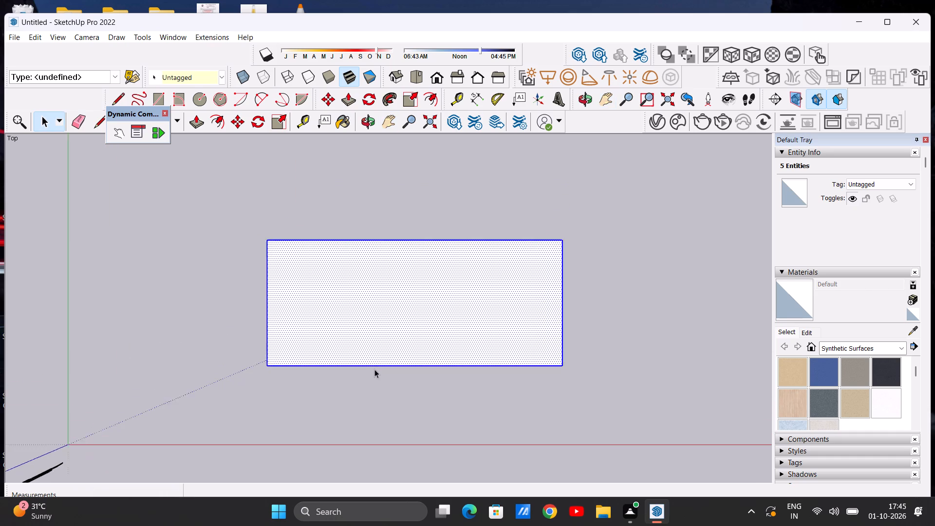
scroll(374, 369, "up", 1)
scroll(349, 343, "down", 4)
left_click(377, 383)
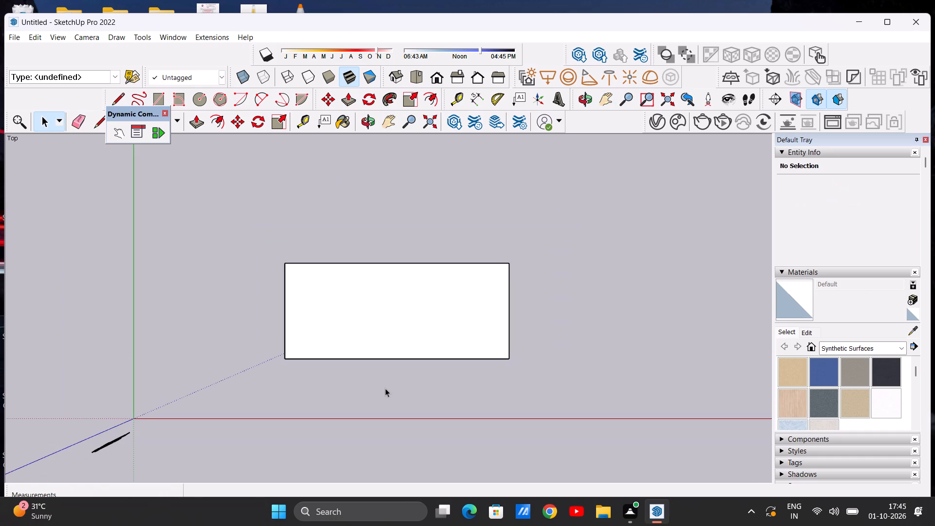
scroll(395, 398, "up", 4)
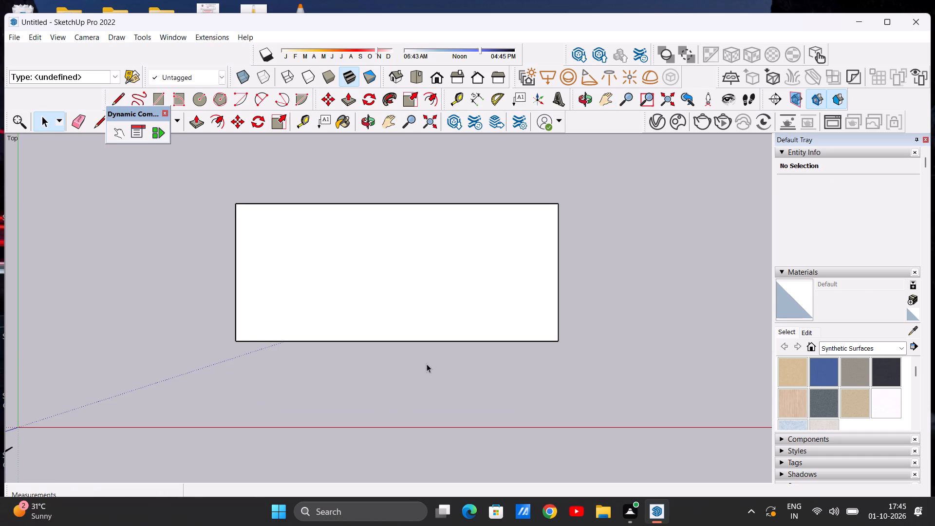
scroll(430, 364, "down", 3)
middle_click_drag(355, 374, 372, 206)
middle_click_drag(370, 332, 353, 283)
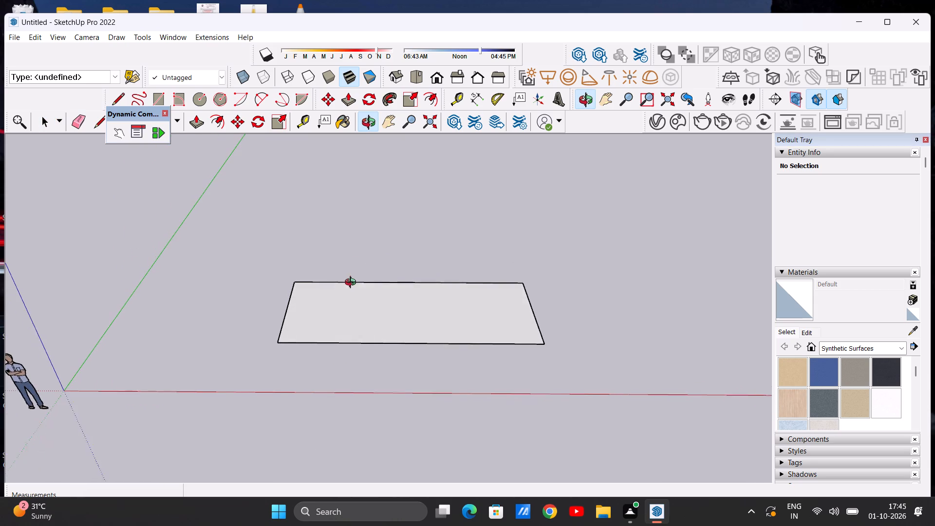
middle_click_drag(353, 283, 356, 279)
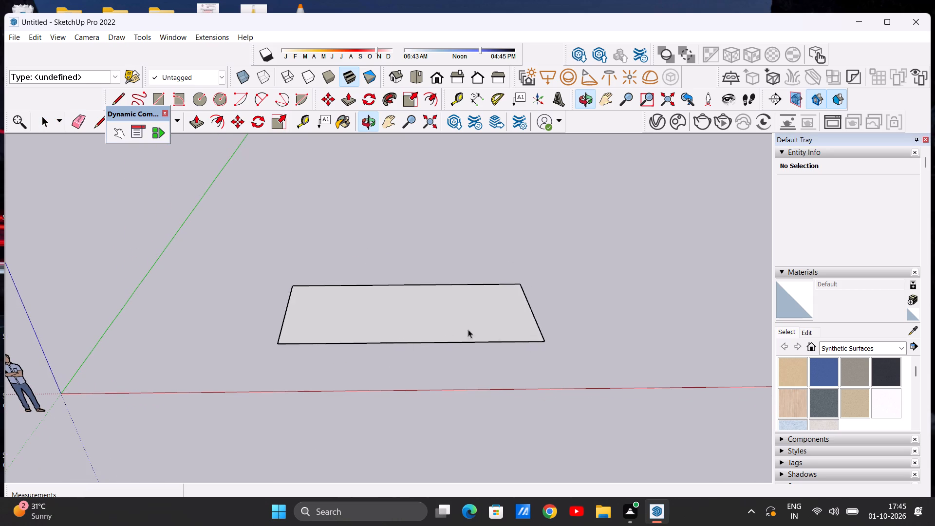
middle_click_drag(437, 322, 429, 454)
middle_click_drag(426, 323, 426, 387)
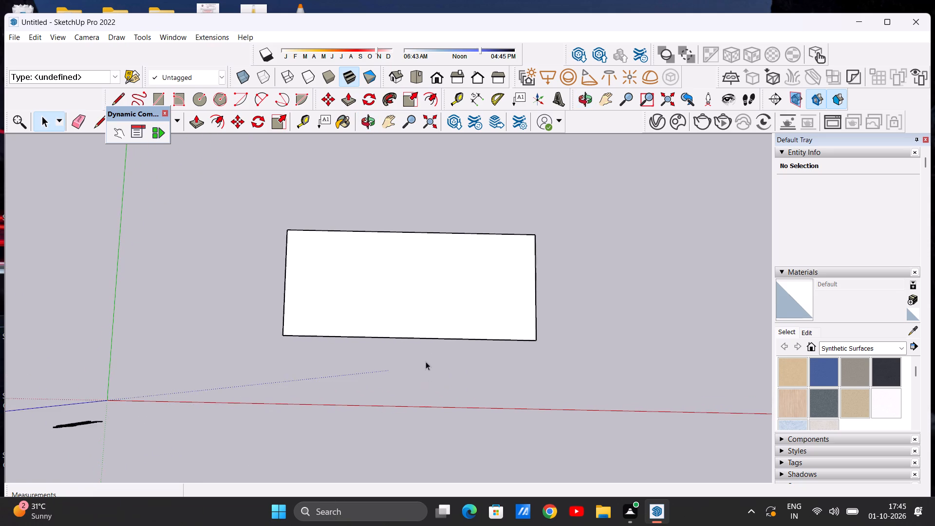
scroll(430, 309, "down", 2)
scroll(310, 265, "up", 2)
middle_click_drag(310, 265, 254, 273)
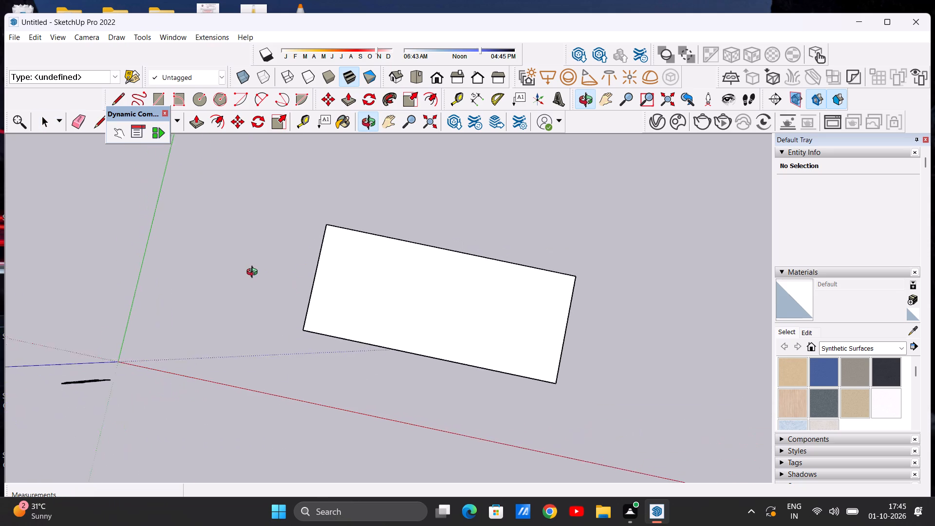
middle_click_drag(254, 273, 401, 295)
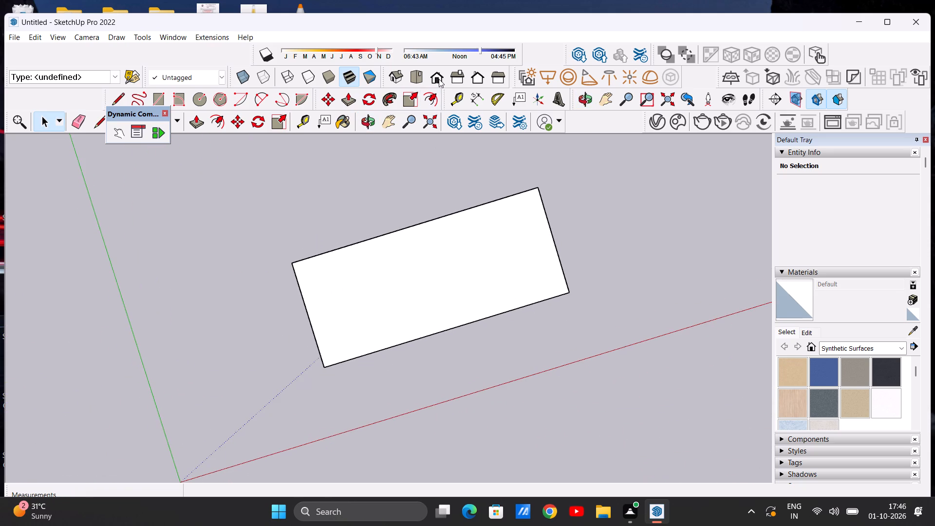
left_click(438, 79)
In the top view, draw an adjoining rectangle about 25' 6" by 6' 7" along the existing rectangle's far long edge.
left_click(415, 76)
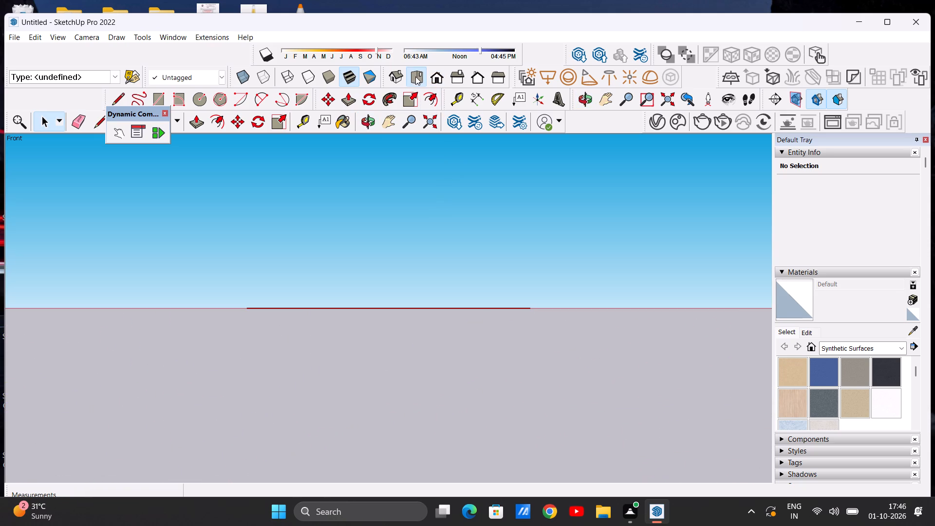
scroll(399, 265, "up", 2)
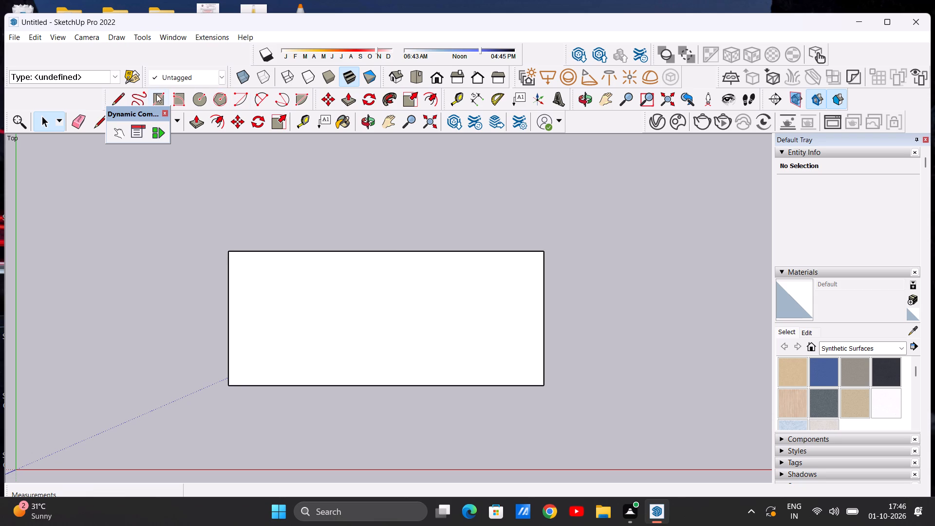
left_click(156, 94)
left_click(227, 252)
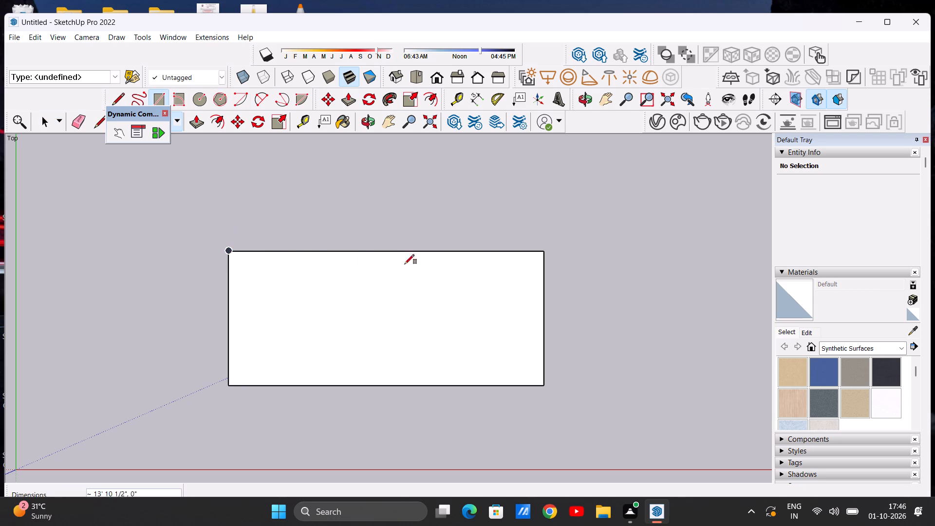
left_click(542, 253)
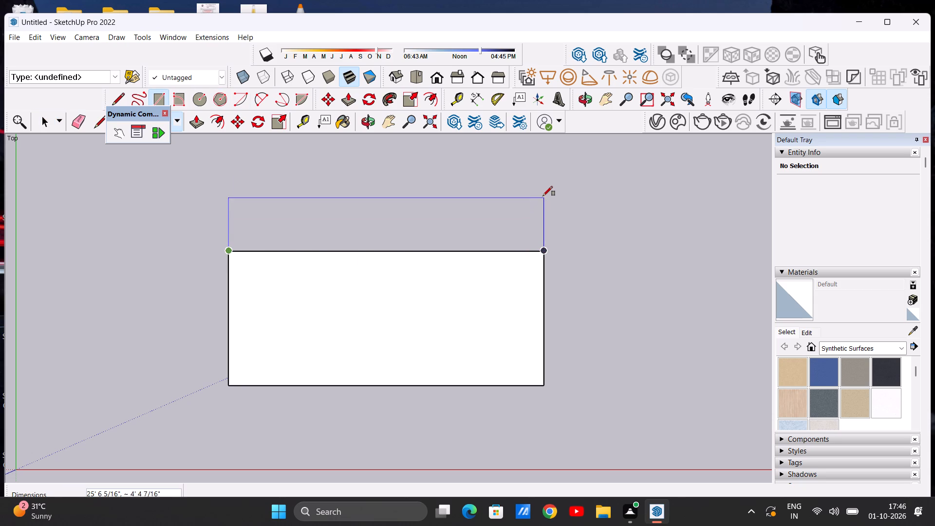
left_click(549, 169)
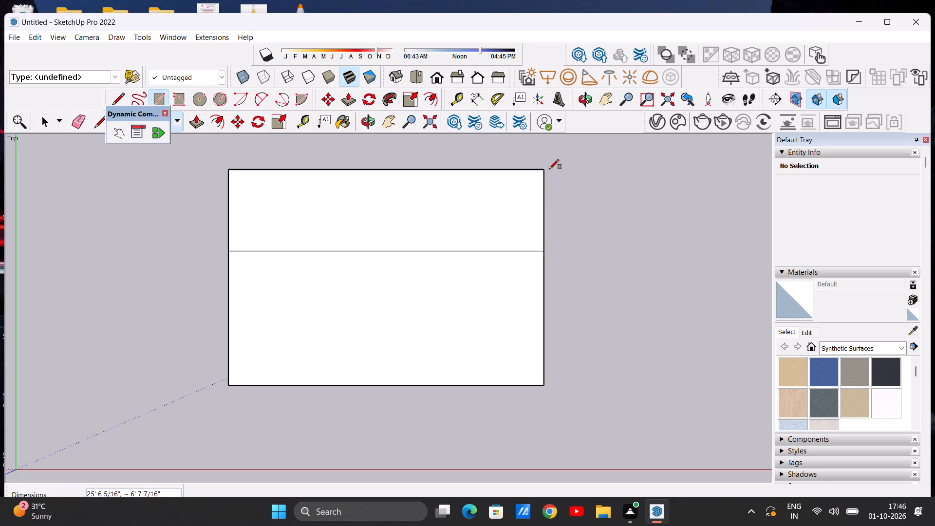
key("space")
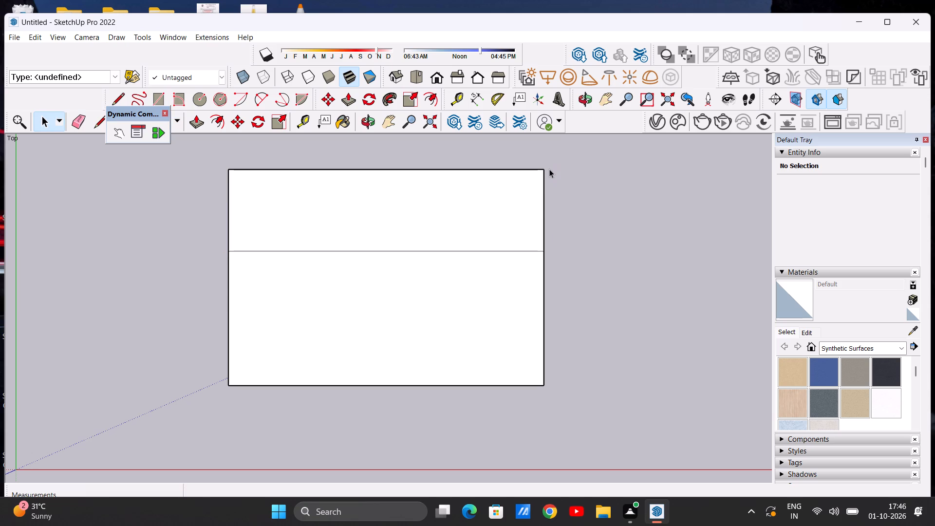
Erase the shared edge between the two rectangles to merge them into one face.
key("e")
left_click_drag(473, 243, 477, 258)
key("space")
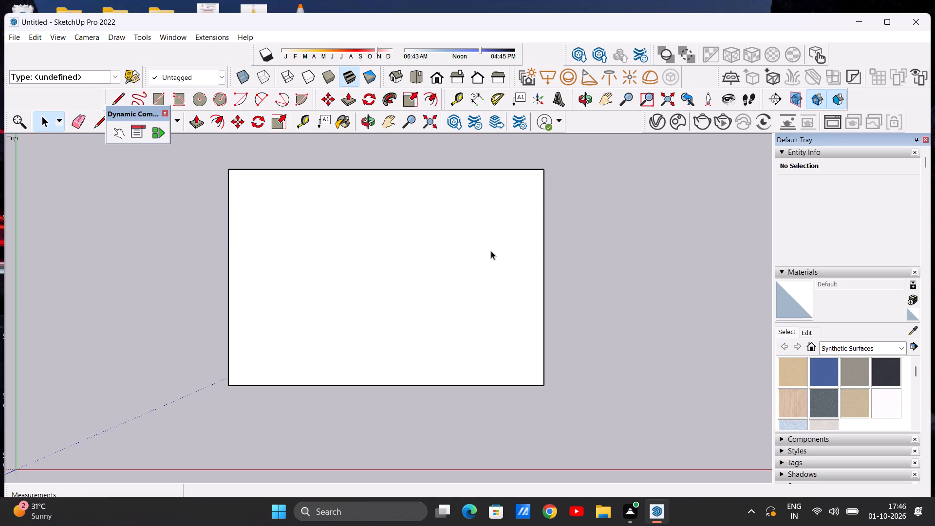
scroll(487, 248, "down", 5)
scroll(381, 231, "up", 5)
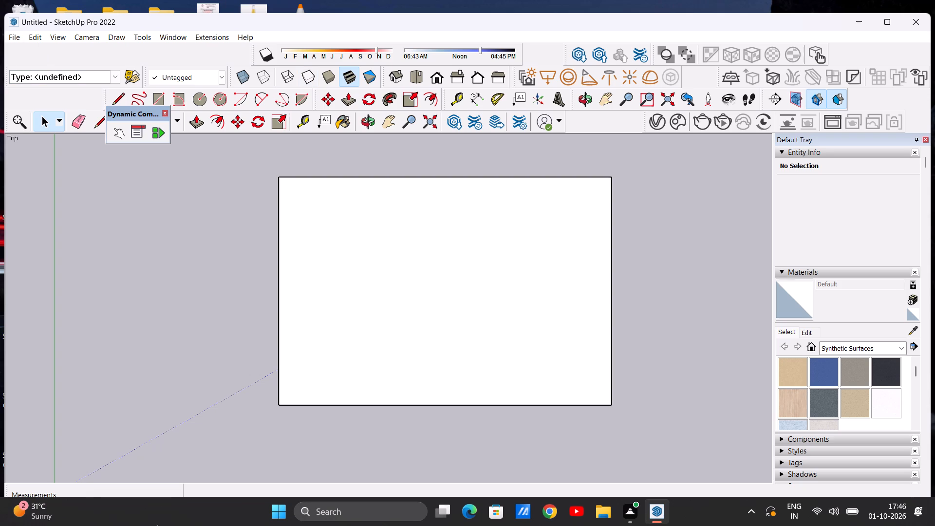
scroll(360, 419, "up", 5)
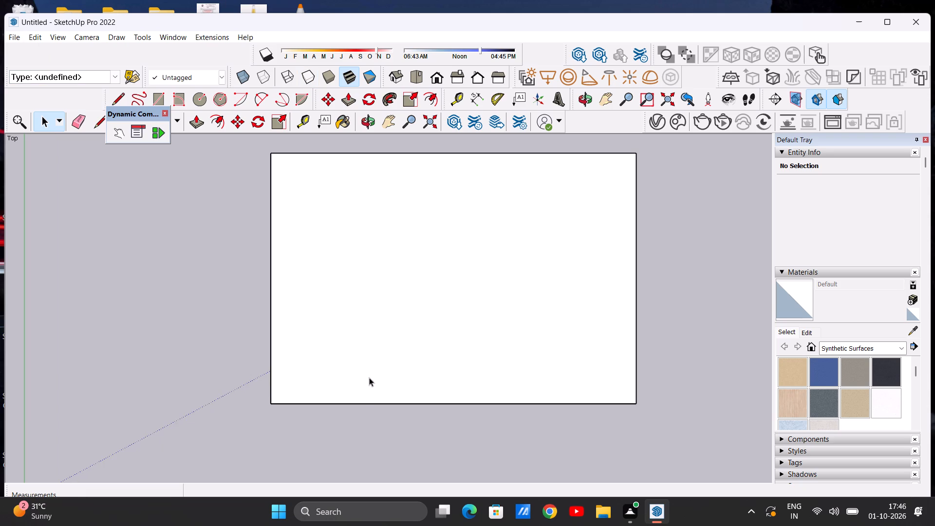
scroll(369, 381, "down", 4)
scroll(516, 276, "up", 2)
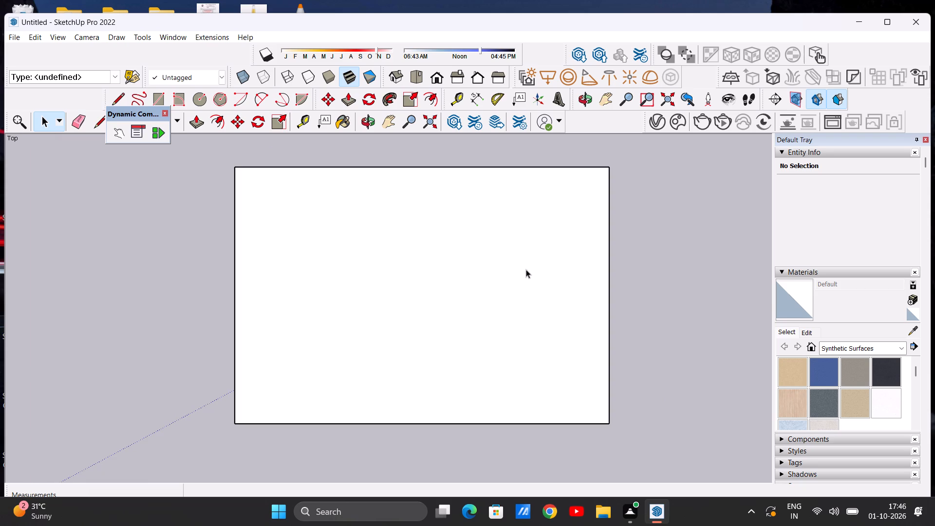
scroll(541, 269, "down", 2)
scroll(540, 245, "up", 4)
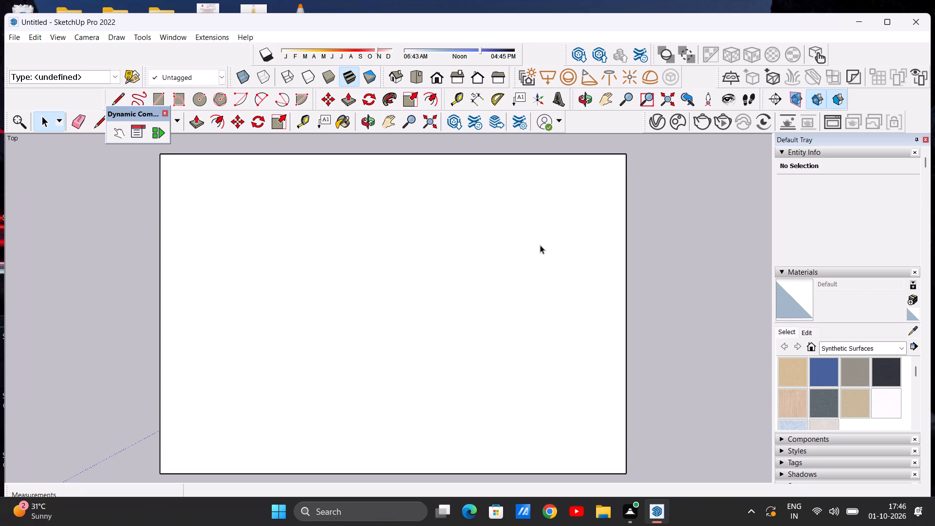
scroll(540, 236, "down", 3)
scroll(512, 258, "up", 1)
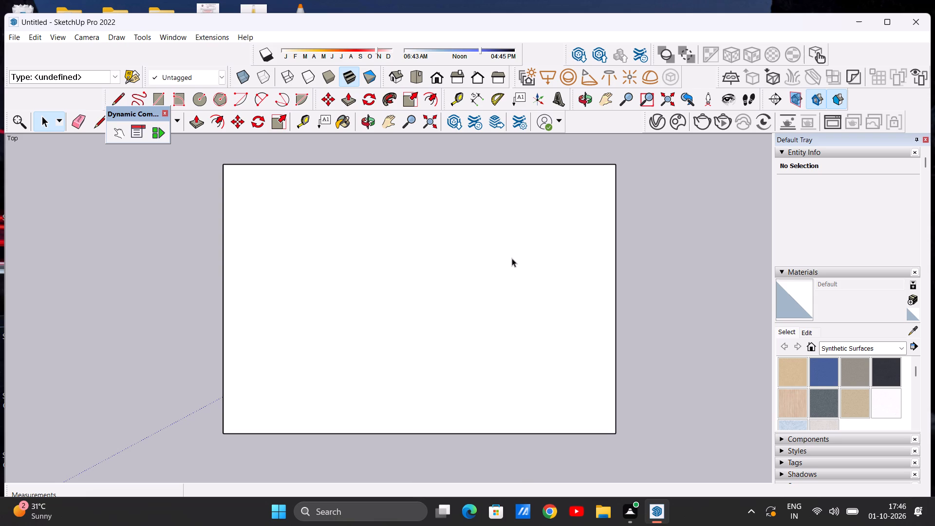
Push/Pull the merged rectangular face upward about 6 1/2" to form a thin slab.
scroll(515, 258, "down", 3)
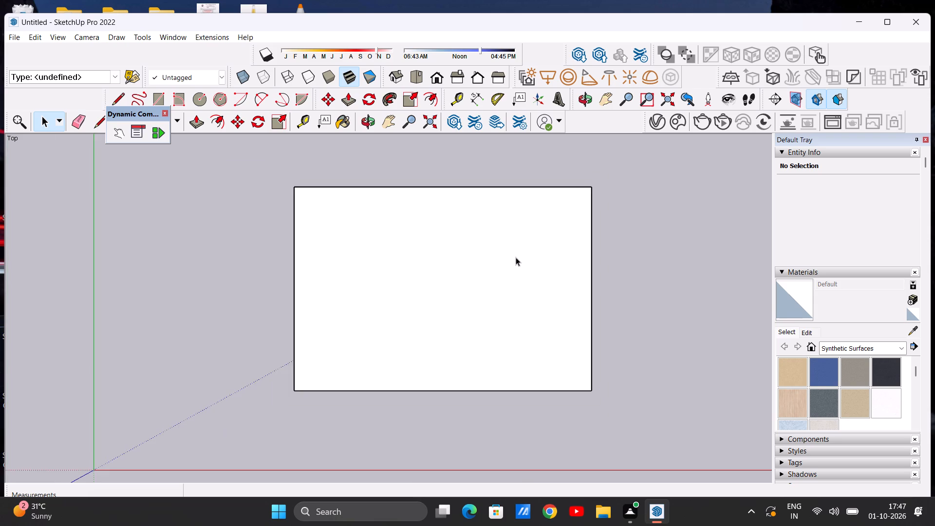
scroll(465, 318, "up", 2)
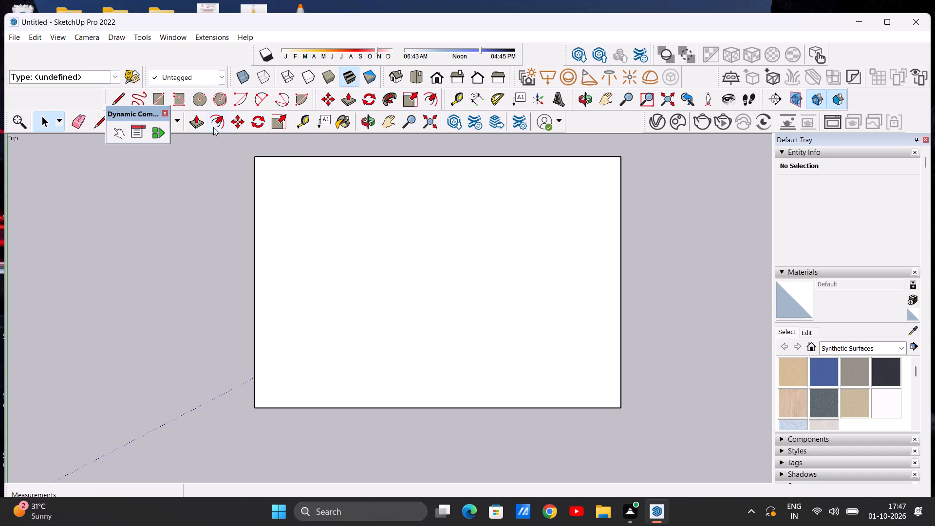
left_click(196, 123)
middle_click_drag(396, 407, 420, 115)
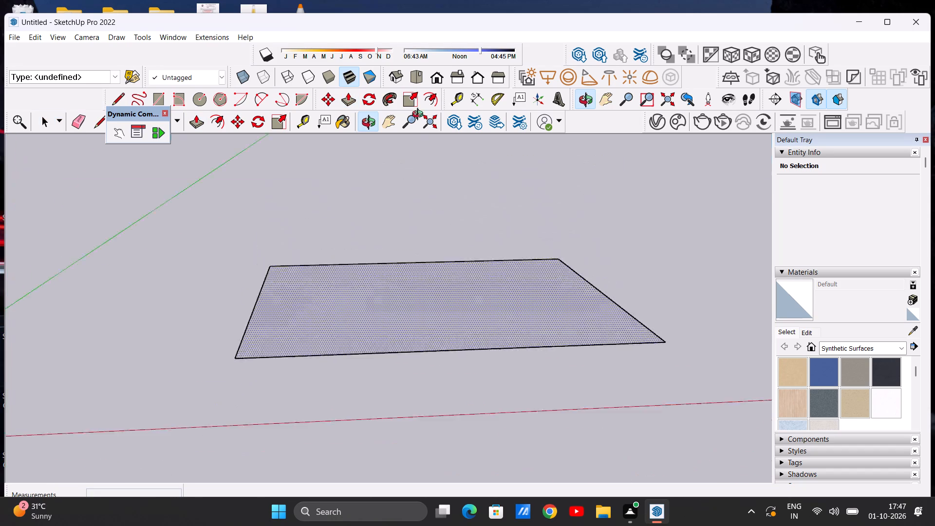
middle_click_drag(420, 115, 420, 74)
middle_click_drag(464, 390, 432, 474)
scroll(434, 362, "up", 3)
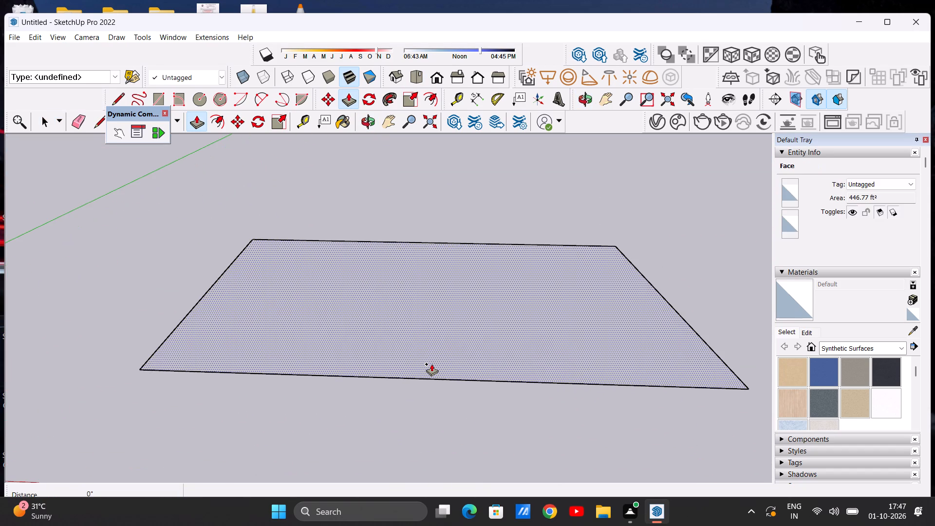
left_click(431, 364)
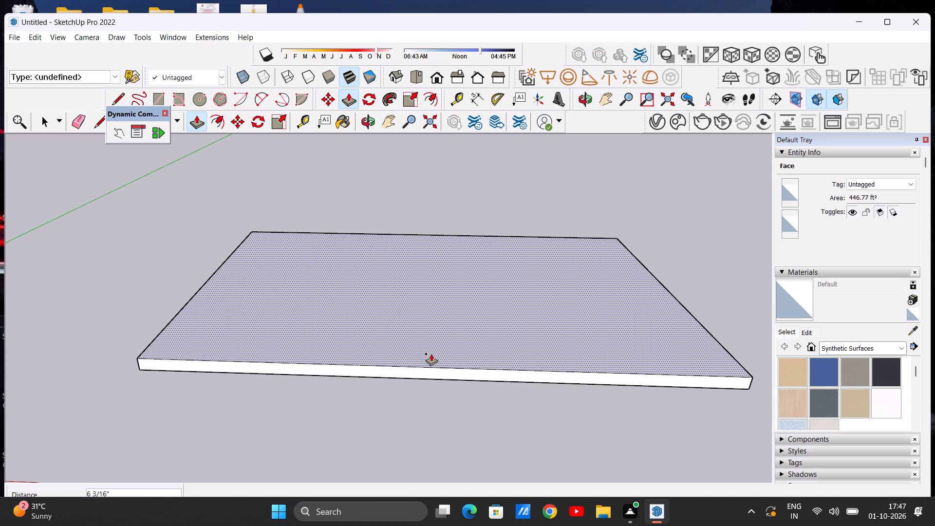
left_click(433, 353)
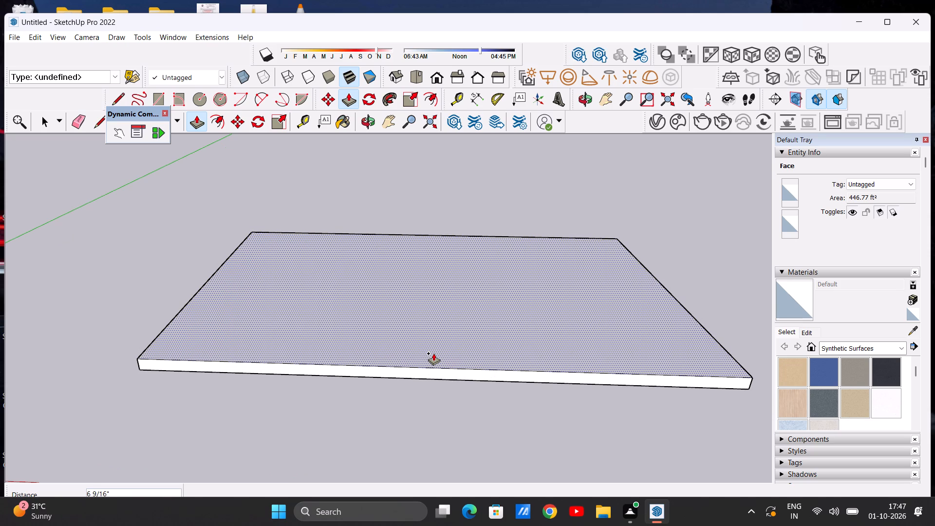
key("space")
In the top view, offset the slab's top face outline inward by 9".
scroll(430, 274, "down", 6)
middle_click_drag(444, 282, 441, 296)
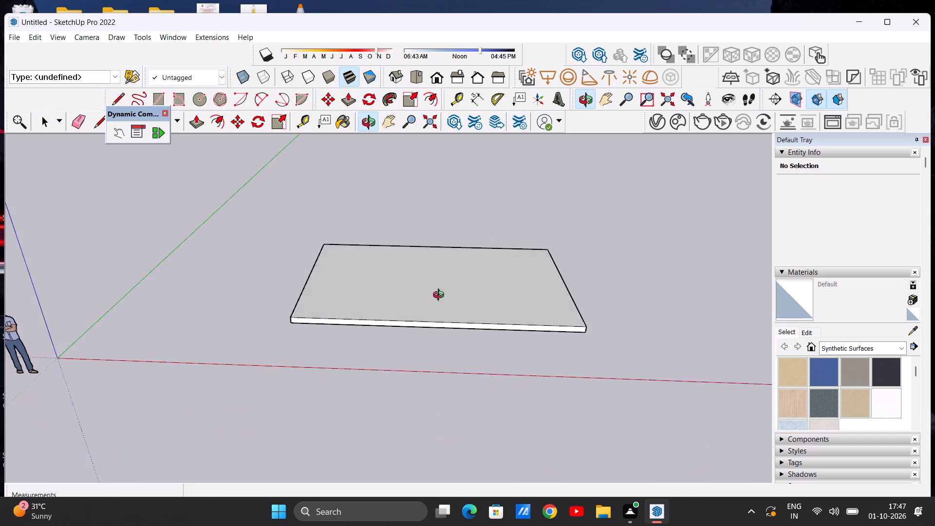
middle_click_drag(441, 296, 447, 479)
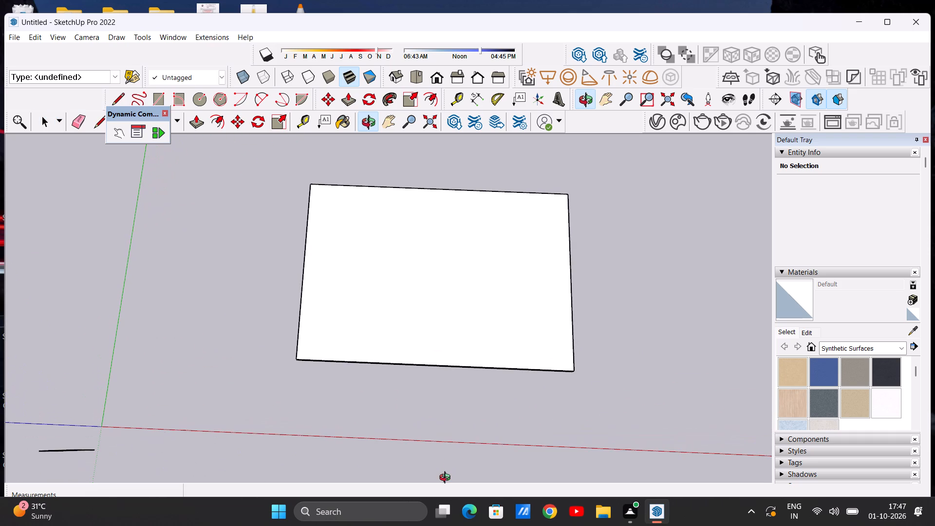
middle_click_drag(447, 479, 462, 488)
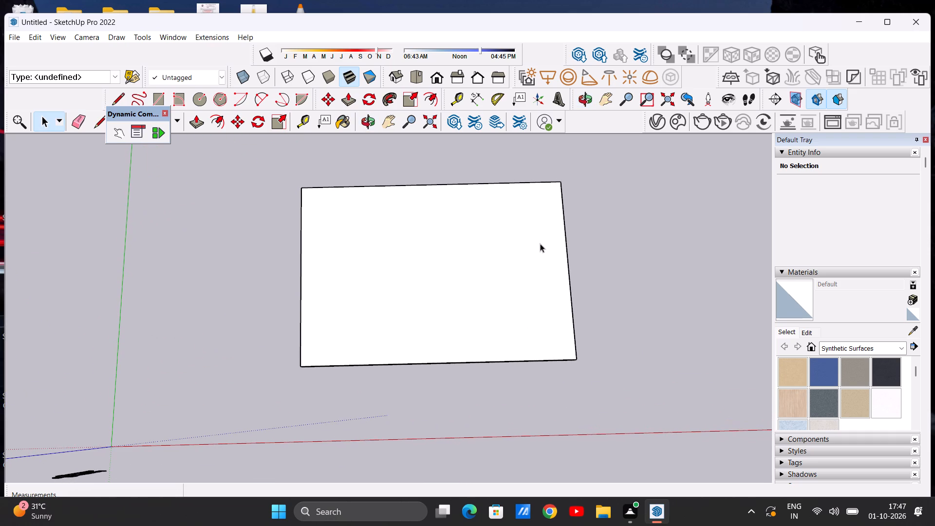
middle_click_drag(540, 244, 523, 248)
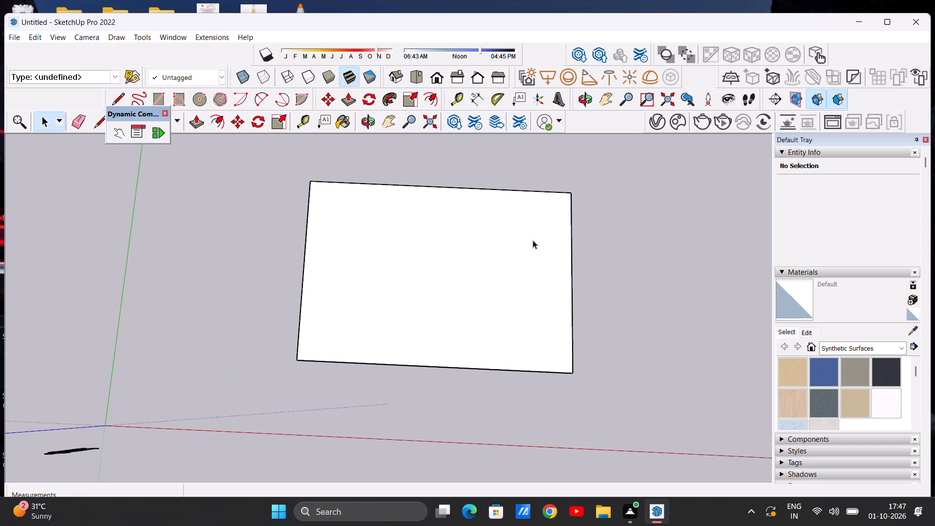
left_click(414, 77)
scroll(421, 183, "down", 4)
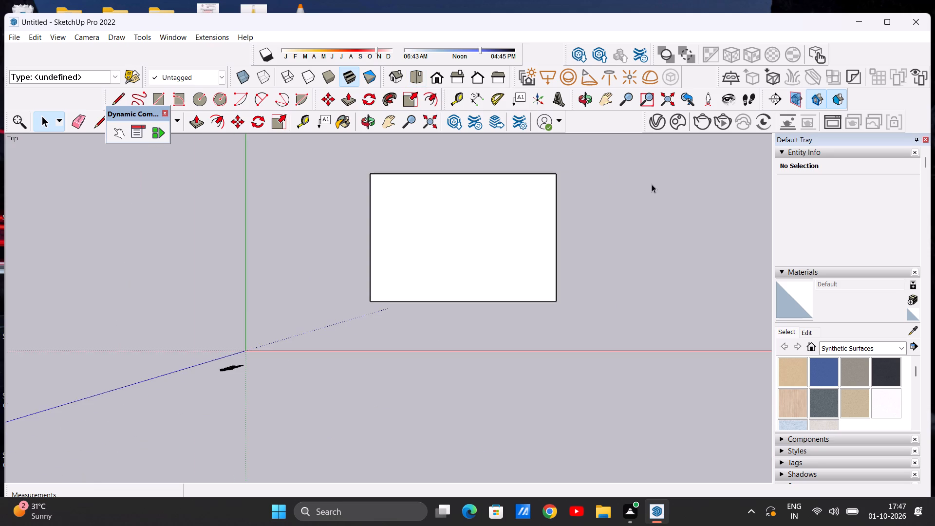
scroll(652, 181, "up", 4)
scroll(481, 153, "up", 3)
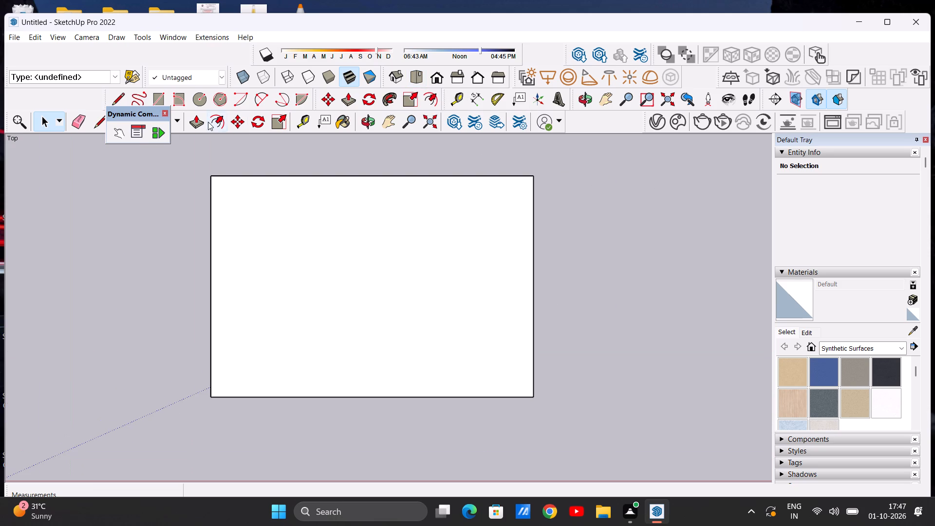
left_click(214, 122)
left_click(320, 195)
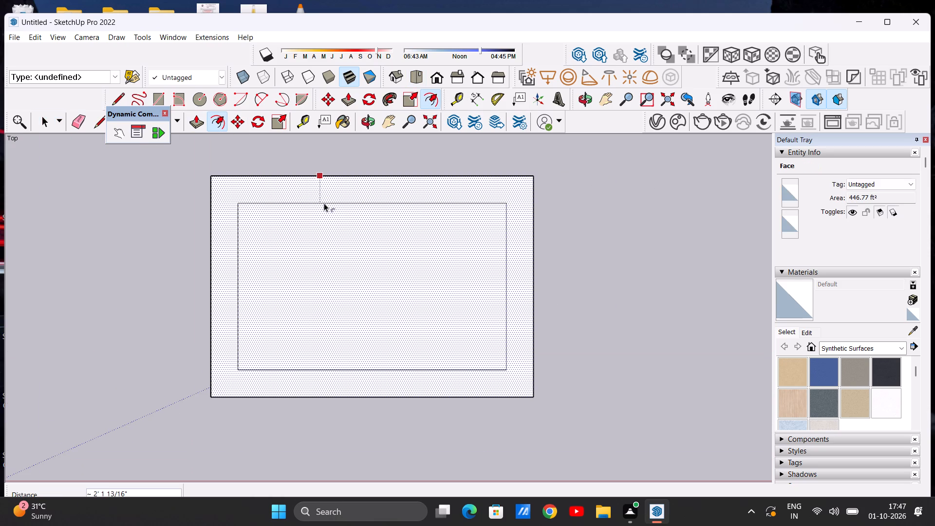
type("9\"")
key("Return")
key("space")
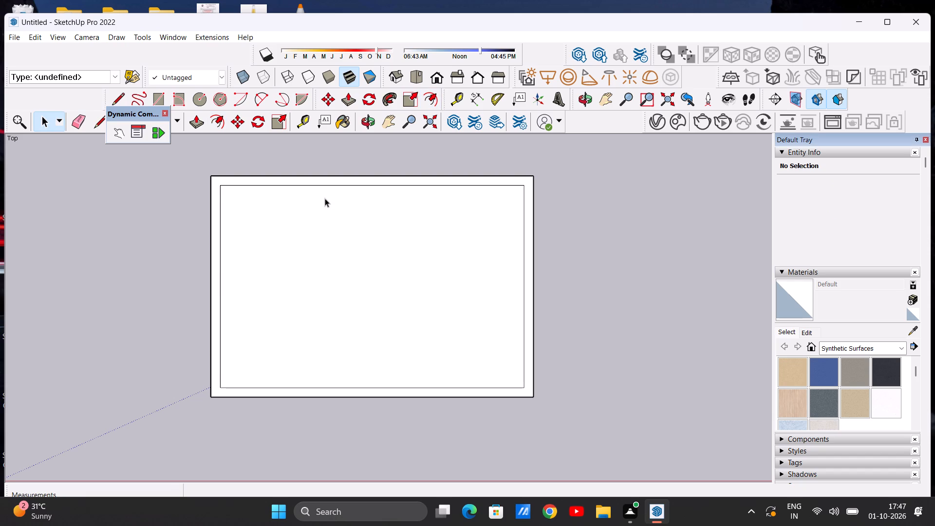
Draw two parallel lengthwise lines across the top face: about 25' 6" between the outer edges and about 24' between the inner offset edges.
scroll(399, 196, "down", 3)
scroll(339, 244, "up", 2)
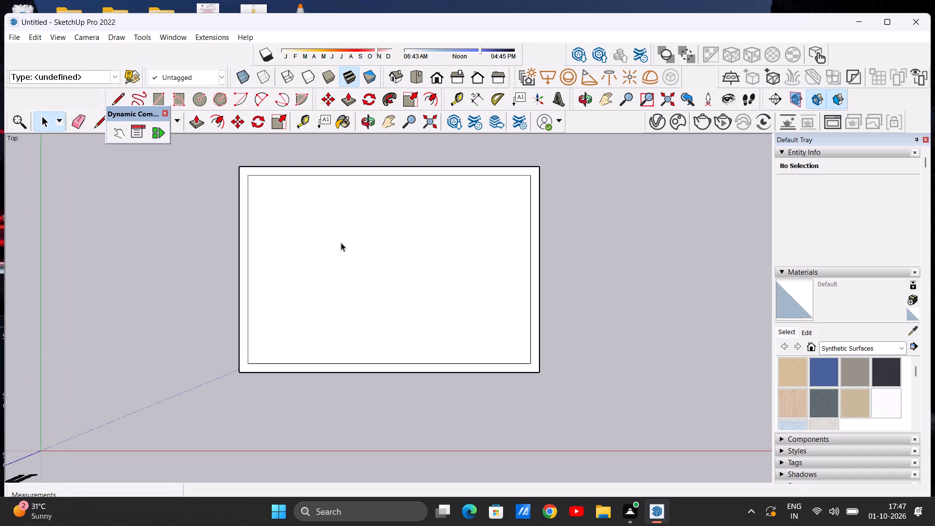
scroll(397, 224, "up", 1)
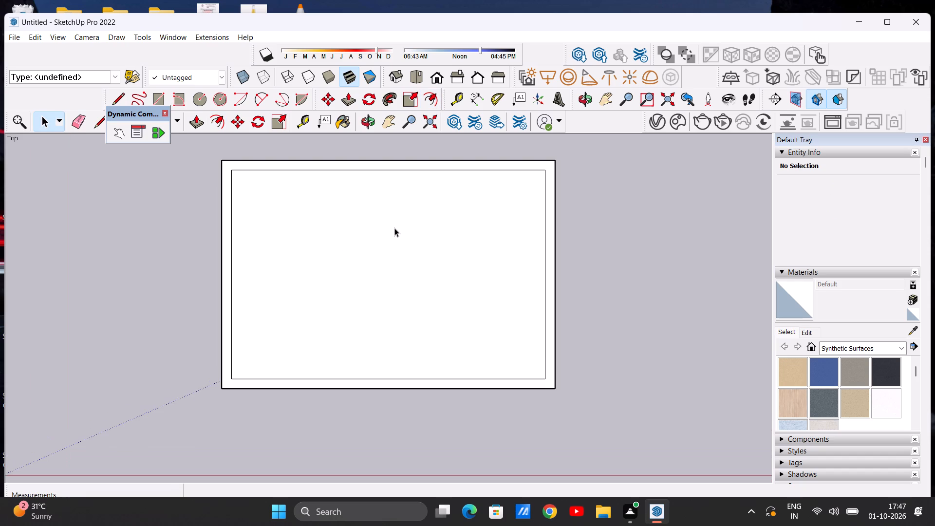
key("l")
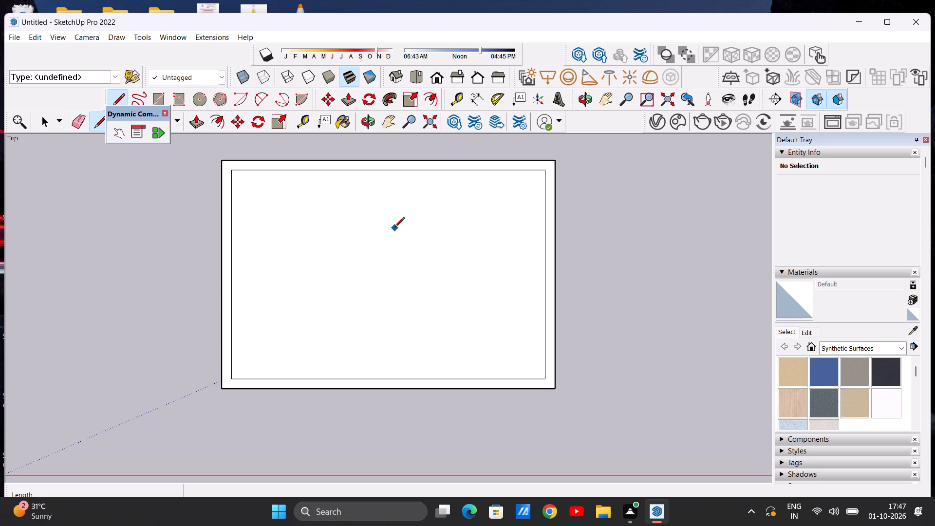
left_click(221, 292)
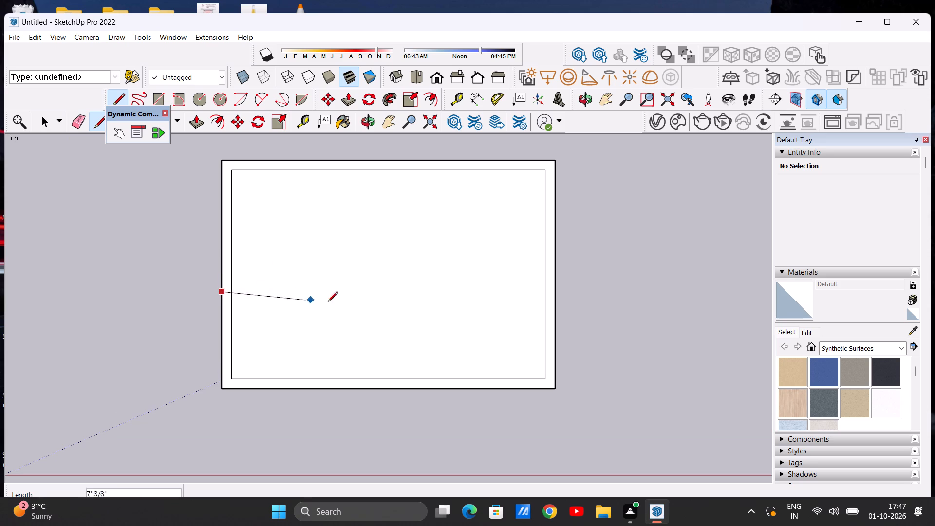
left_click(554, 293)
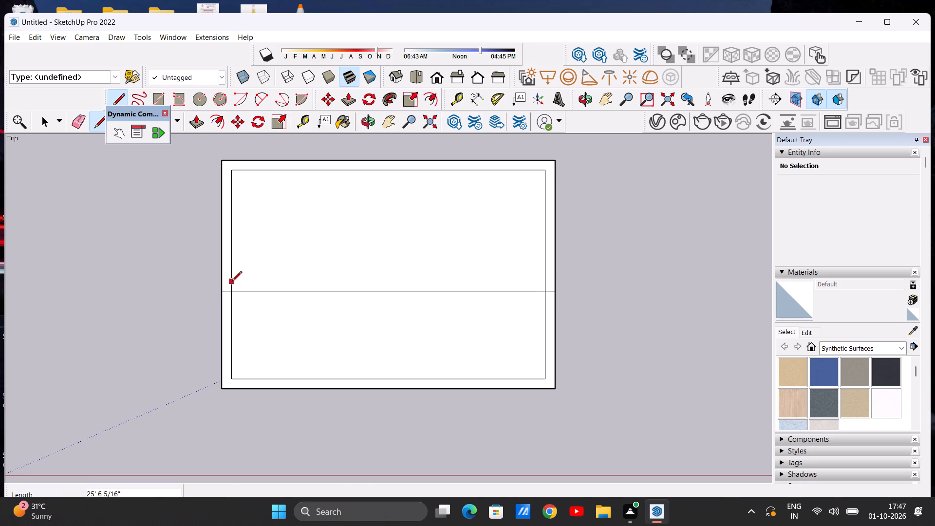
left_click(232, 281)
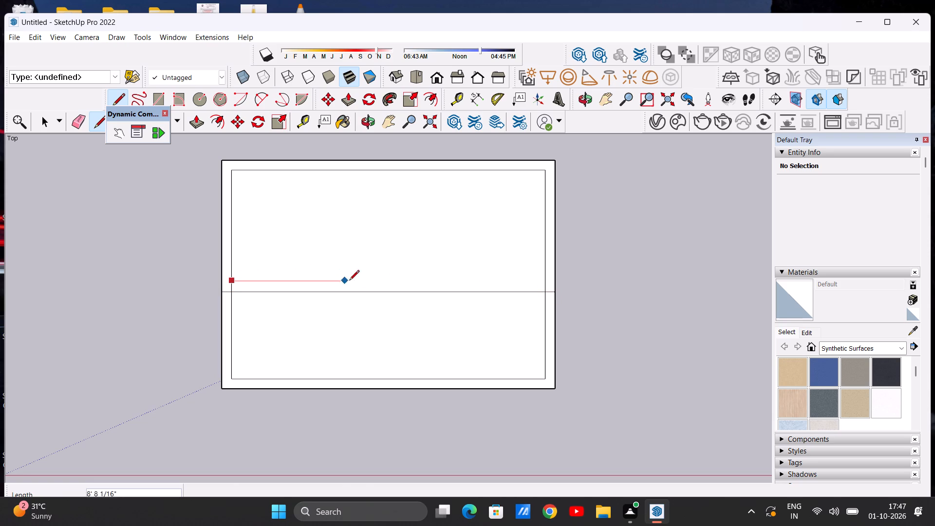
left_click(546, 282)
key("space")
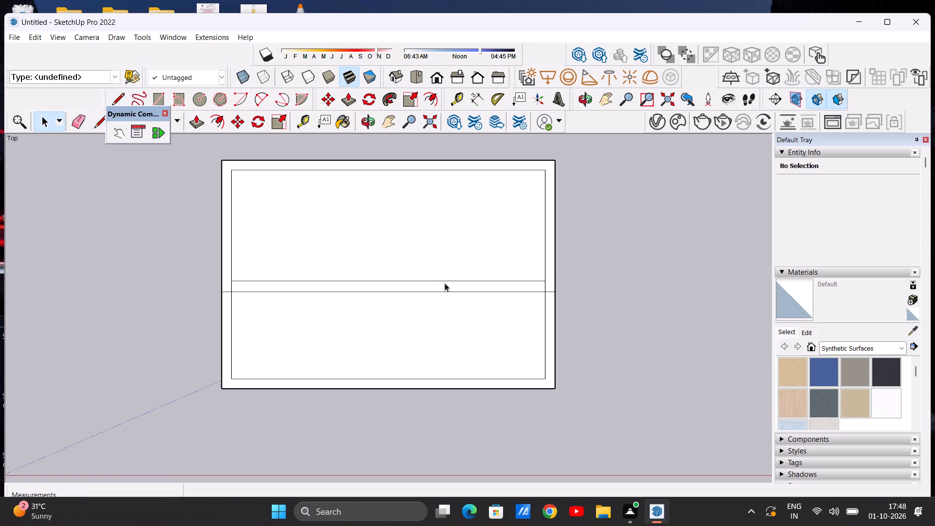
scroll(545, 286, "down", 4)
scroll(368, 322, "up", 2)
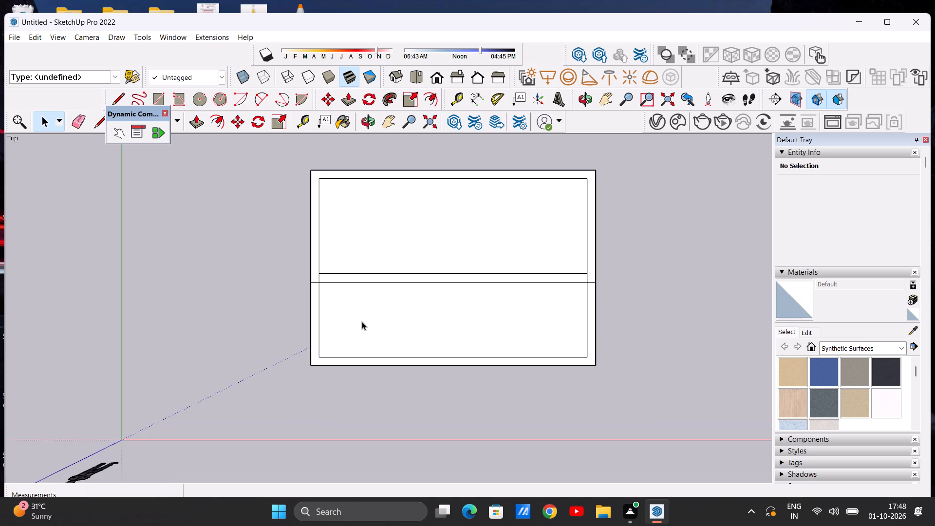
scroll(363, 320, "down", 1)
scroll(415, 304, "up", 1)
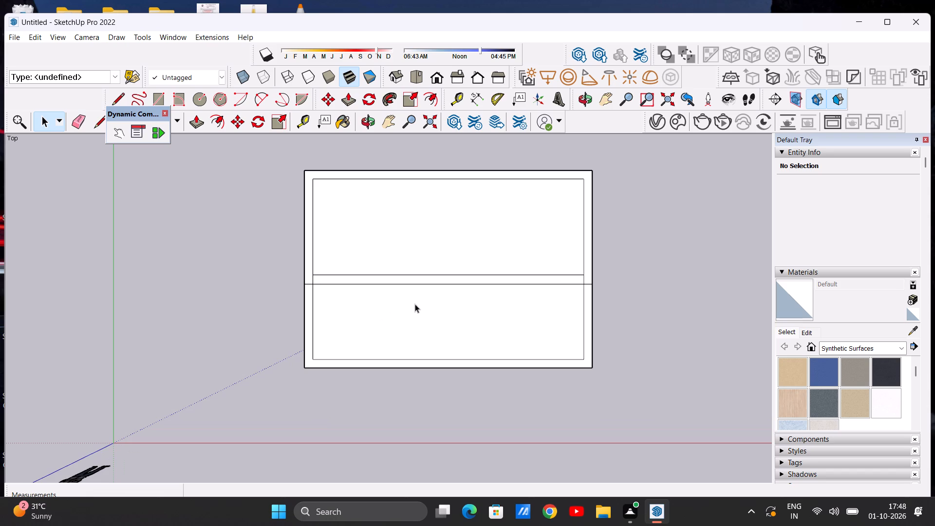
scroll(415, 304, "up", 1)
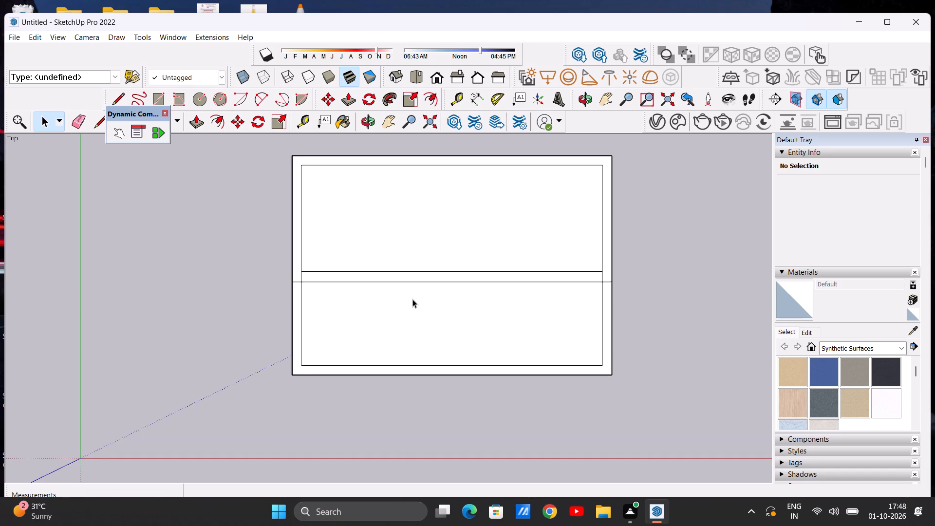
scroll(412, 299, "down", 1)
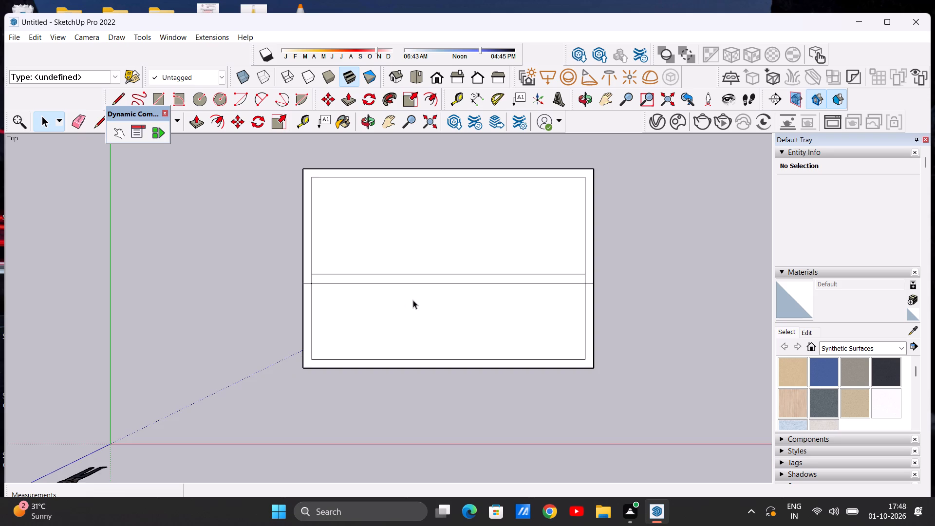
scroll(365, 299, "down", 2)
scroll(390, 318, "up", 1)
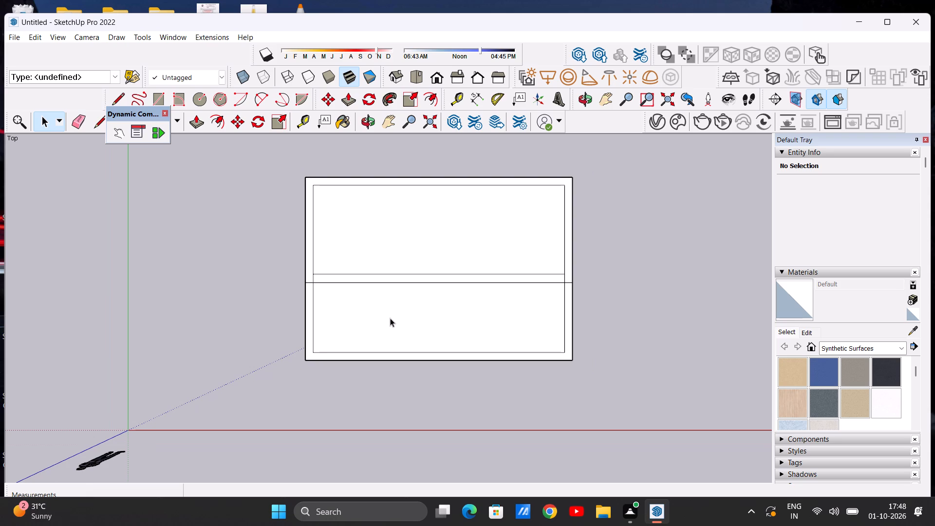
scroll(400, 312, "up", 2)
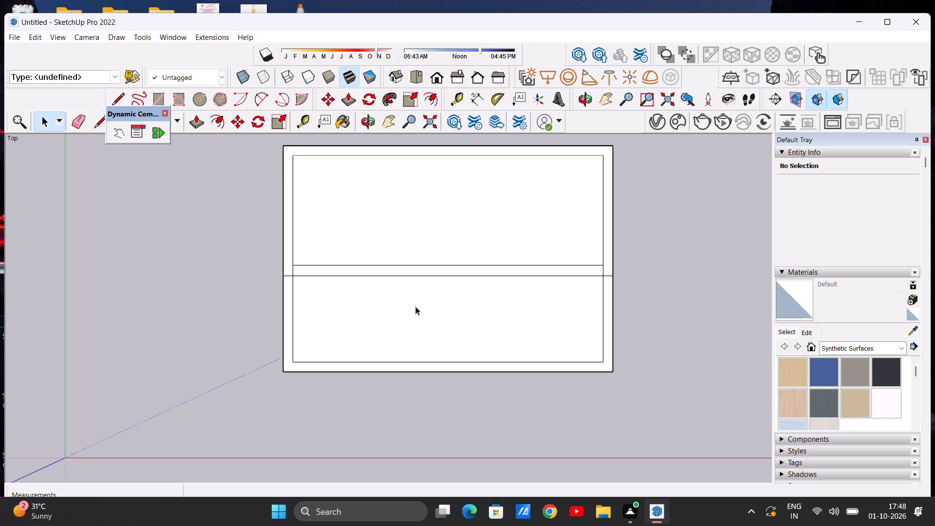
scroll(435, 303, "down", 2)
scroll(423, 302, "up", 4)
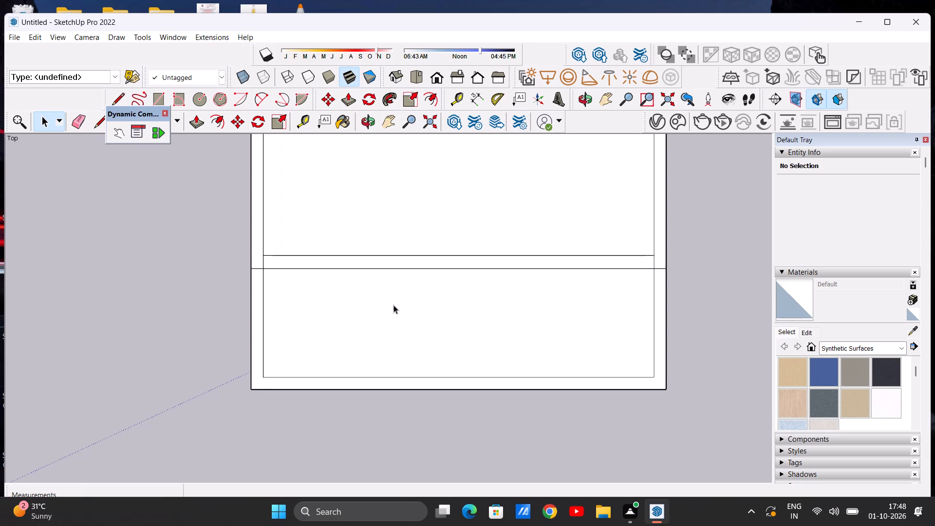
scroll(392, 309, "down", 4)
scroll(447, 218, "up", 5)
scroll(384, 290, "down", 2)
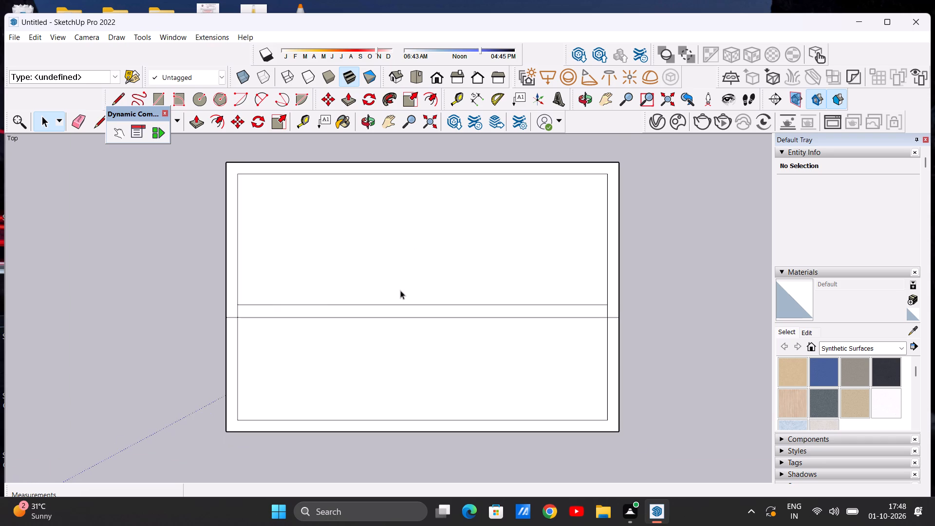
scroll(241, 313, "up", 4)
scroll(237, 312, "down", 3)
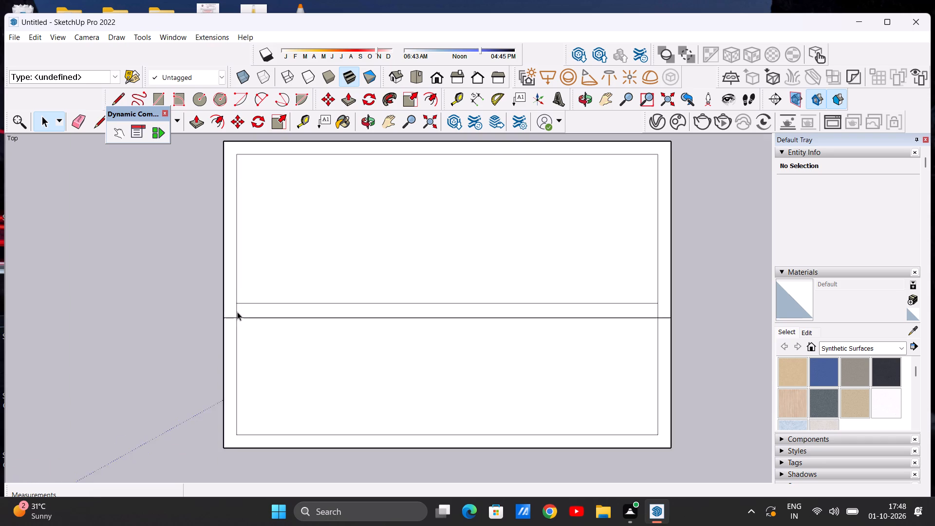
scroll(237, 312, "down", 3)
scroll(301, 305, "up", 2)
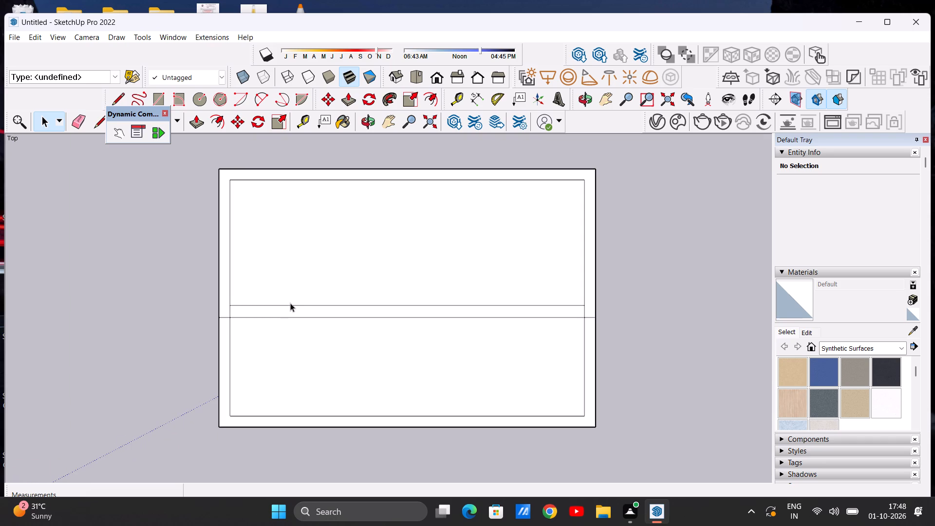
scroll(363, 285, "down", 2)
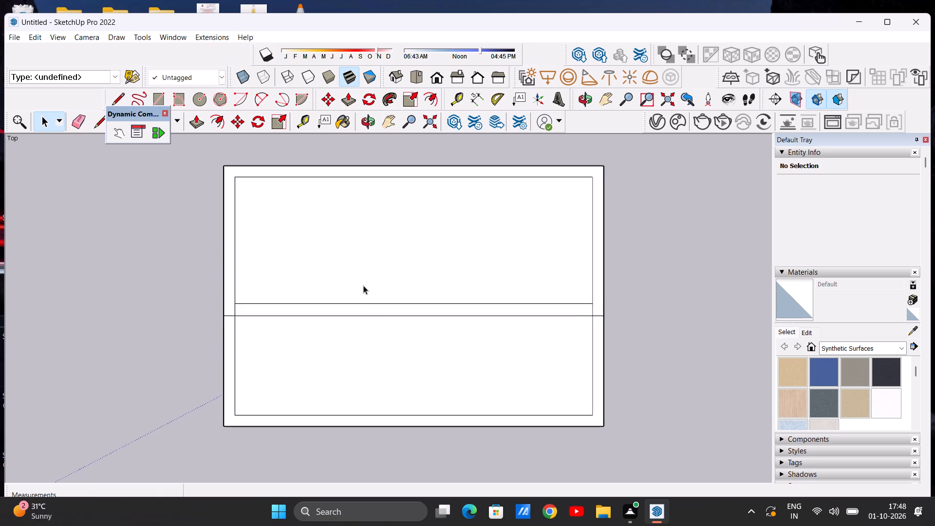
Erase the short inner-outline segments between the two lengthwise lines at both ends, joining the dividing wall to the perimeter wall strip.
scroll(387, 334, "up", 1)
scroll(290, 324, "up", 1)
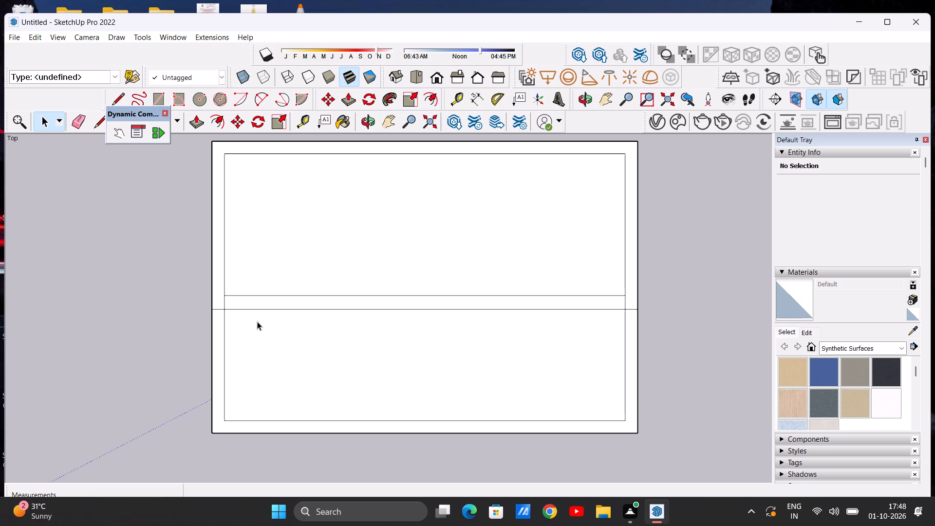
key("e")
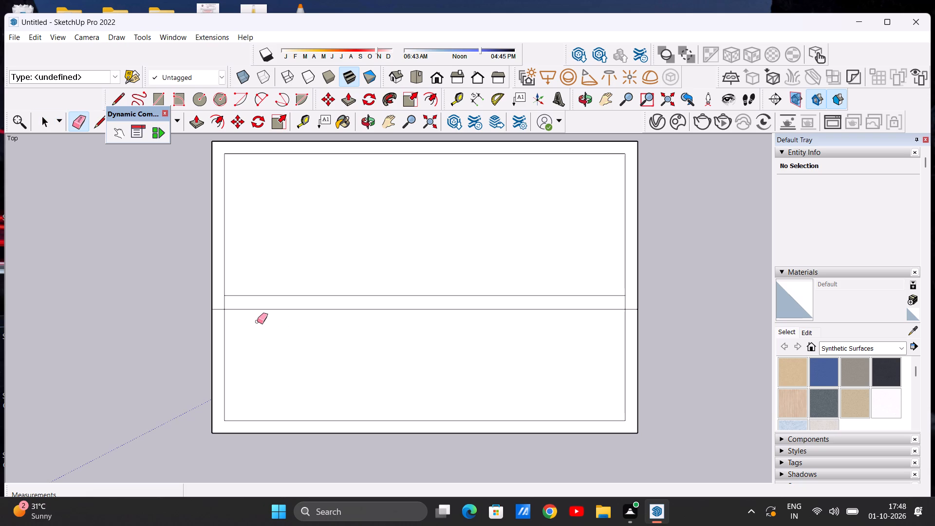
scroll(226, 305, "up", 11)
scroll(224, 306, "up", 14)
scroll(225, 309, "up", 7)
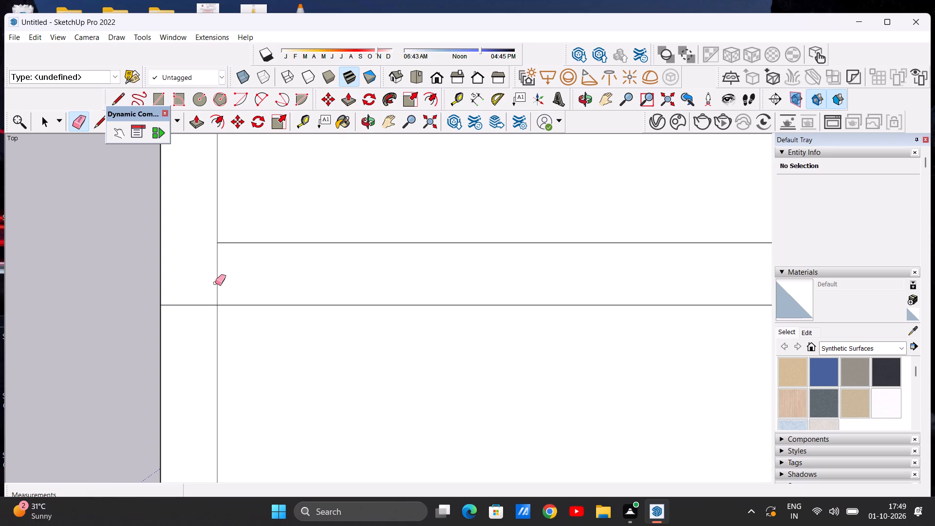
left_click(216, 281)
scroll(216, 314, "down", 12)
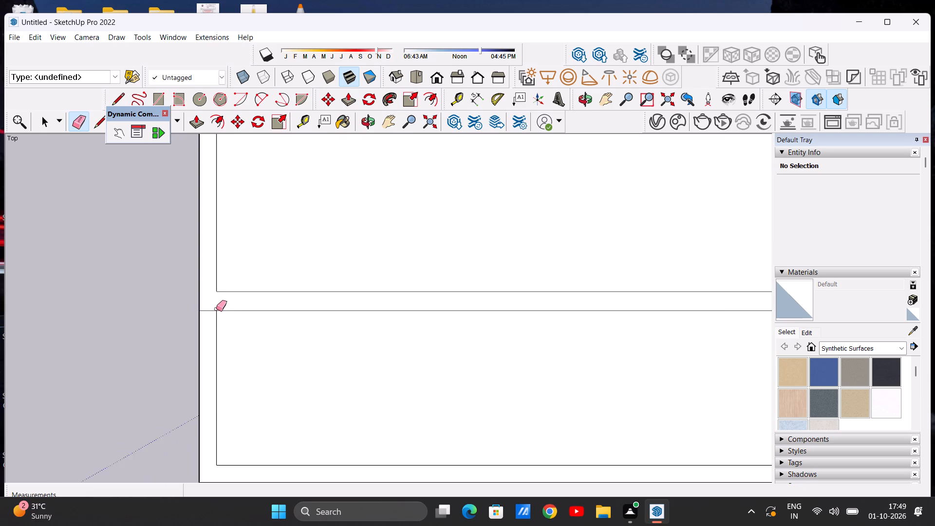
scroll(216, 309, "down", 12)
scroll(427, 308, "up", 15)
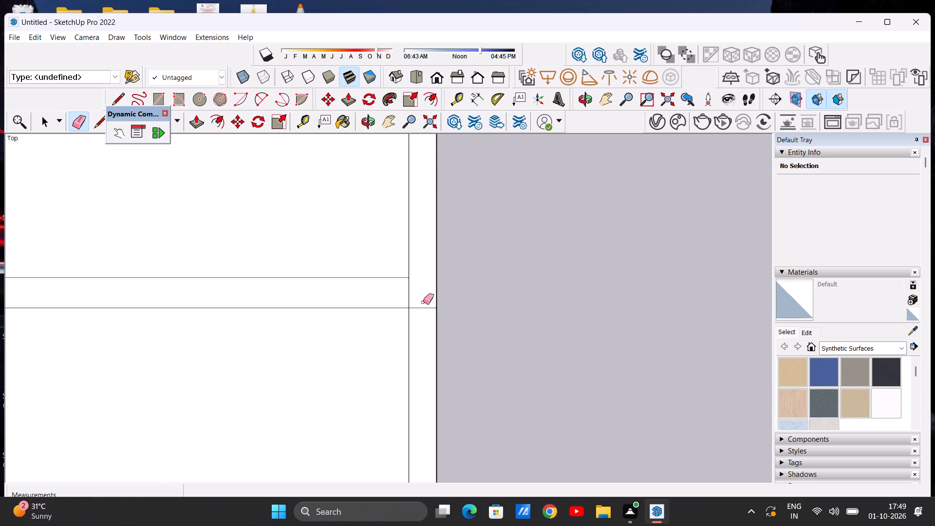
scroll(423, 302, "up", 2)
left_click(403, 291)
scroll(436, 294, "down", 11)
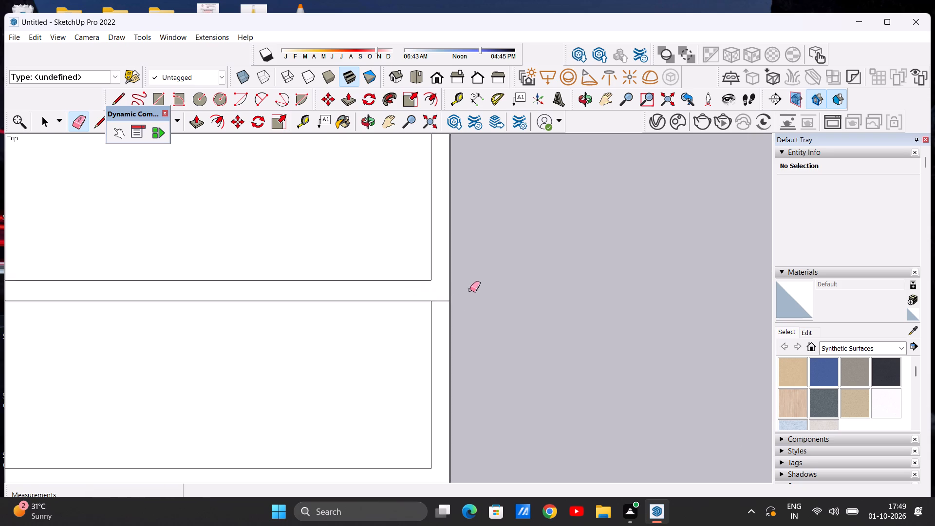
scroll(470, 290, "down", 14)
scroll(472, 287, "up", 5)
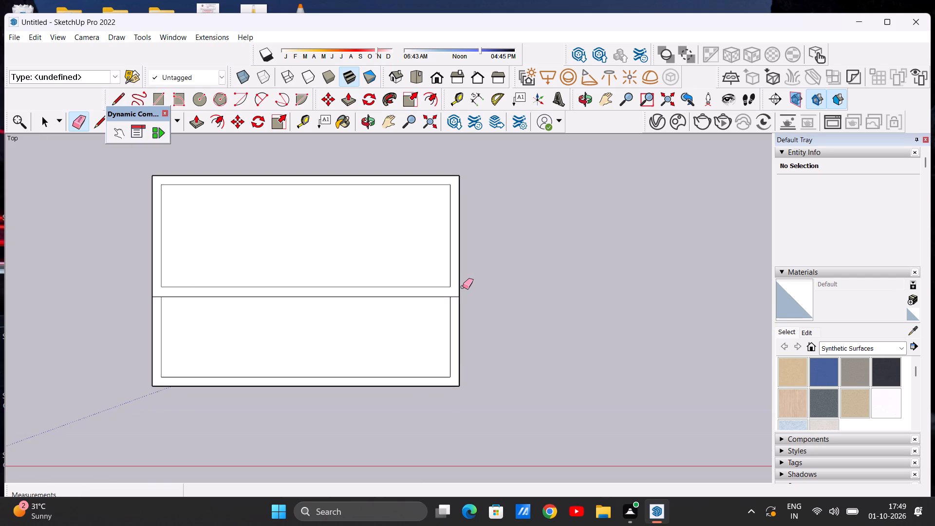
key("space")
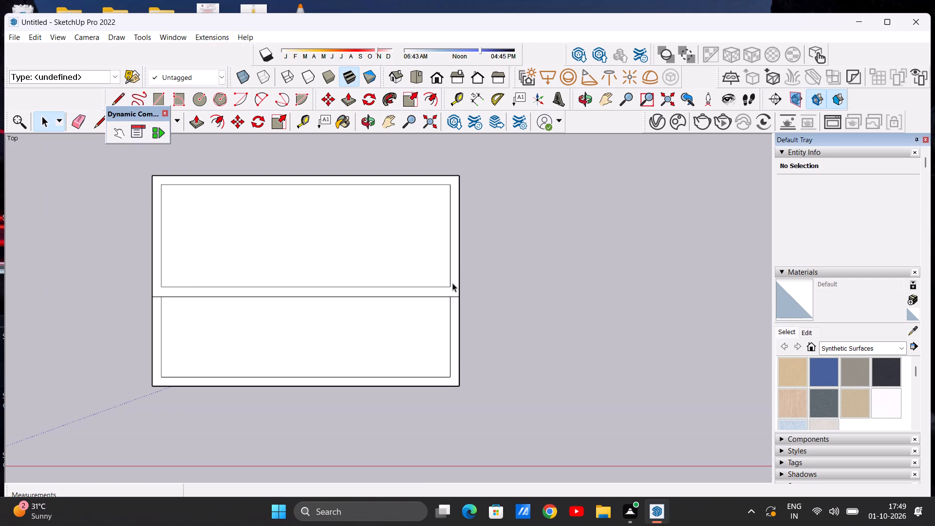
Draw a 9" line from the inner outline's front-left corner straight to the slab's front outer edge.
key("l")
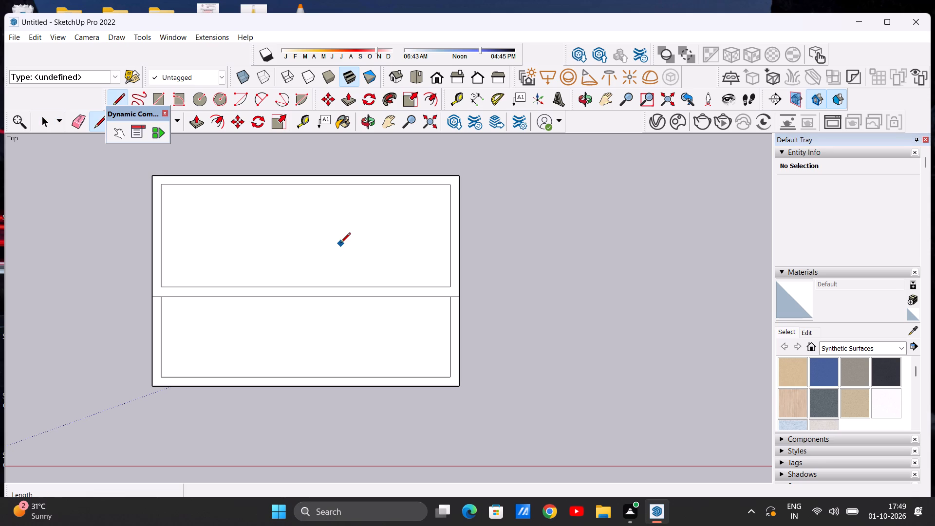
scroll(149, 408, "up", 5)
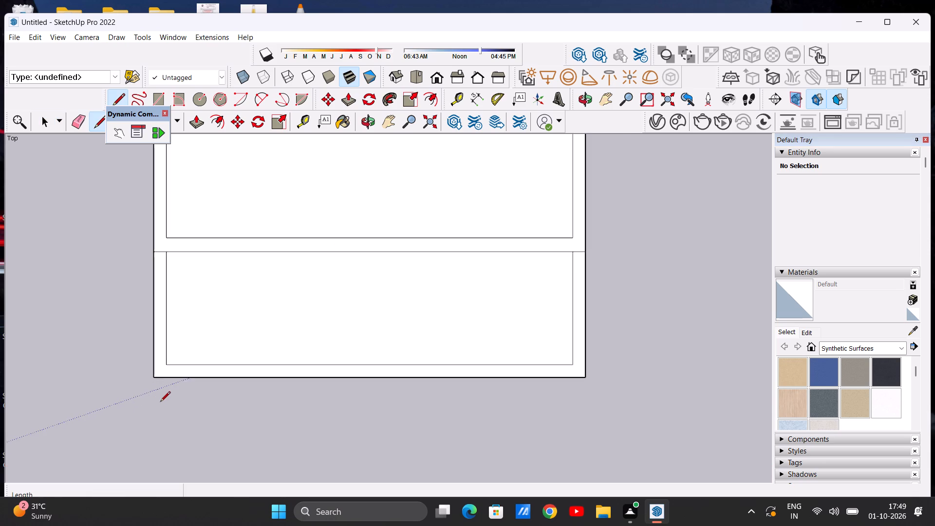
scroll(168, 362, "up", 2)
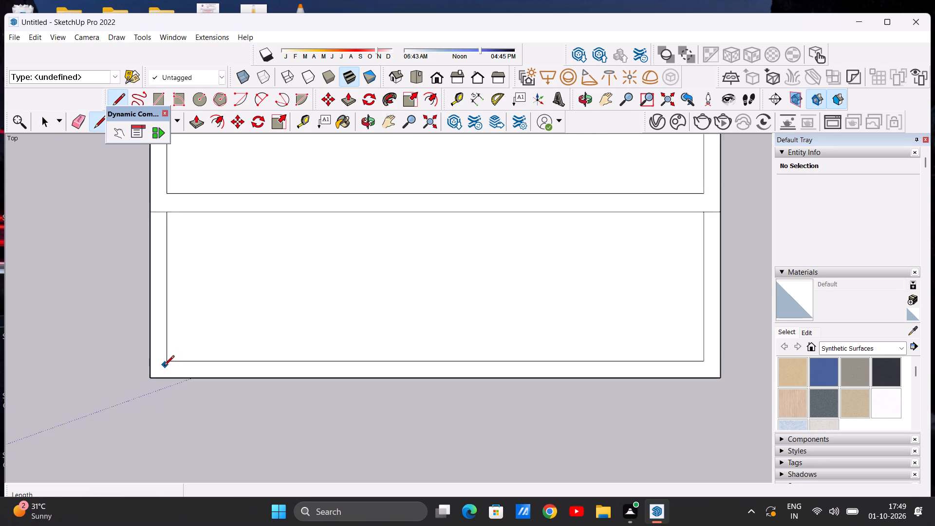
scroll(164, 366, "up", 2)
left_click(168, 360)
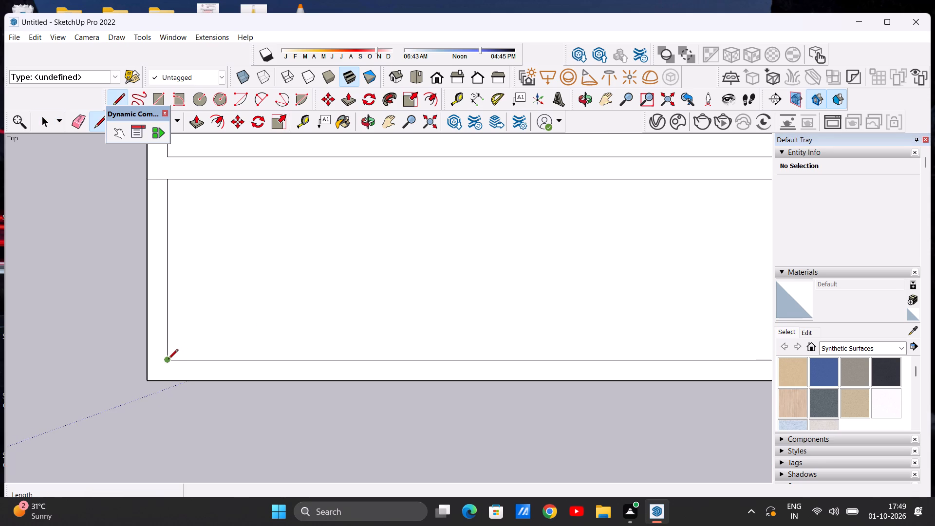
left_click(167, 381)
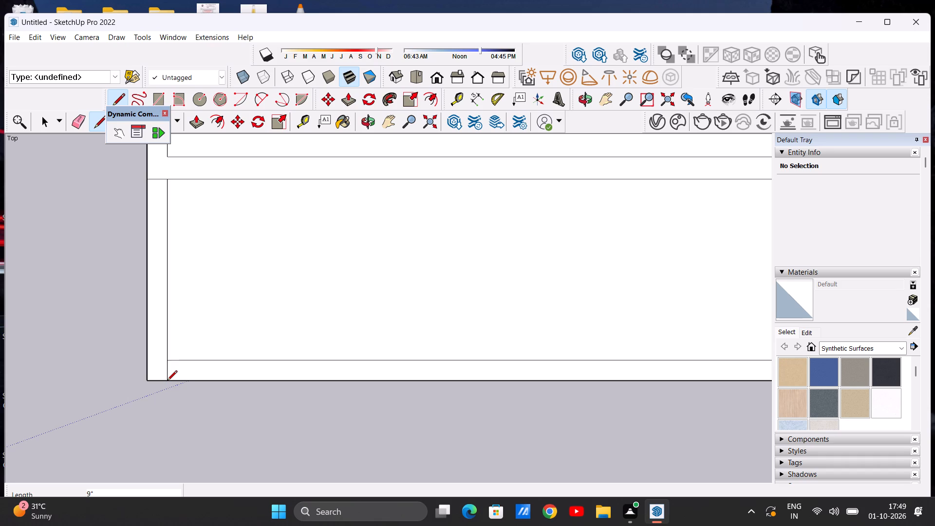
scroll(167, 381, "down", 8)
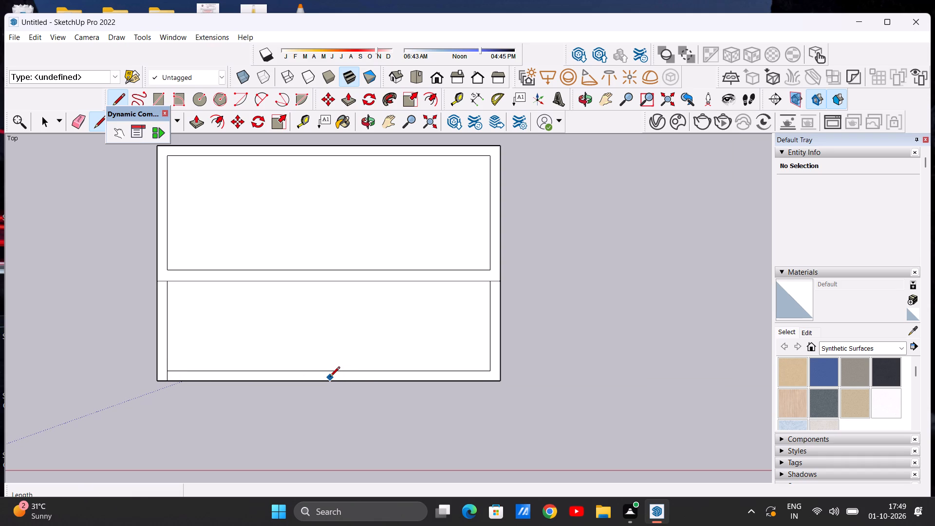
key("space")
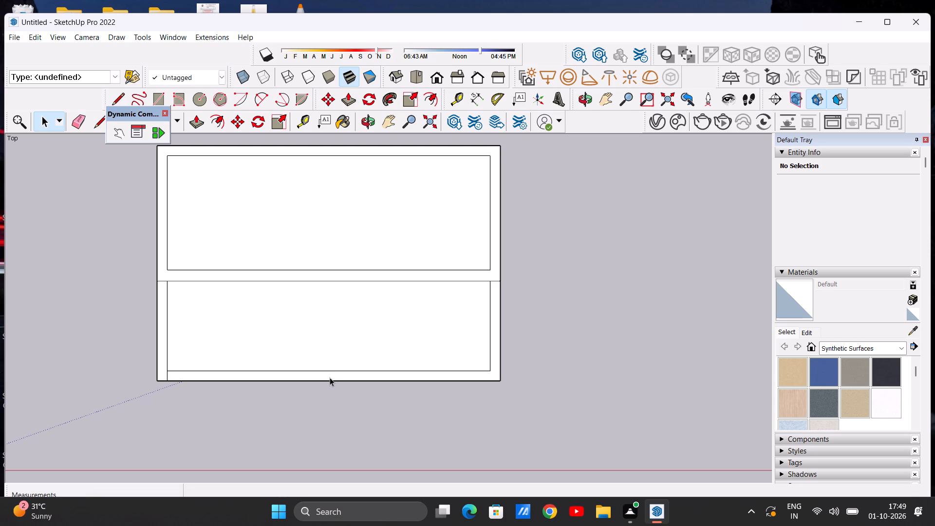
Push/Pull the wall strip around the larger rear room, including the dividing wall, upward 10'.
scroll(330, 343, "down", 3)
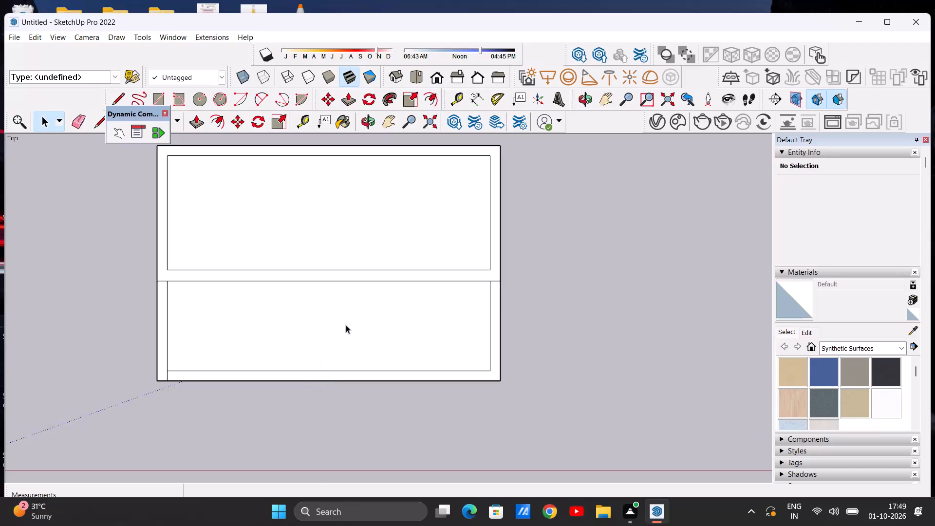
scroll(346, 325, "down", 20)
scroll(346, 325, "down", 1)
scroll(365, 355, "up", 11)
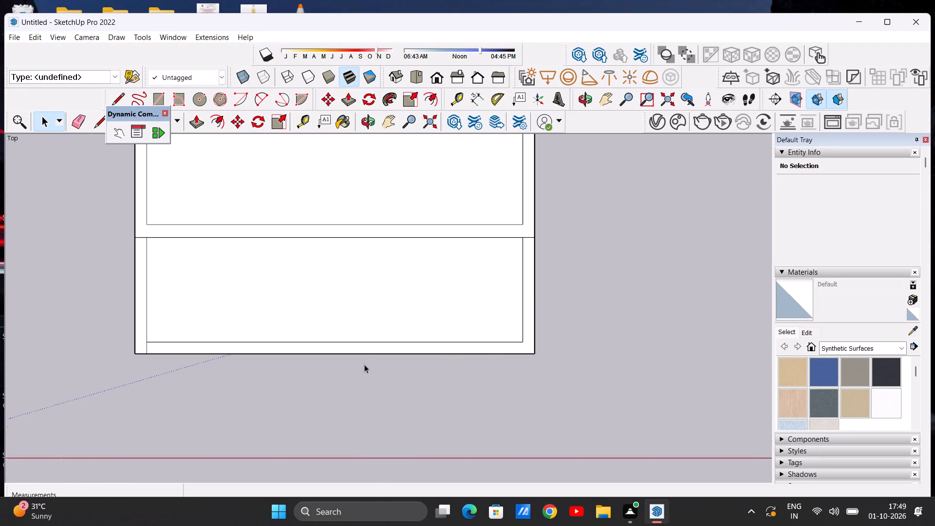
middle_click_drag(393, 411, 393, 274)
middle_click_drag(402, 381, 393, 356)
scroll(403, 382, "down", 1)
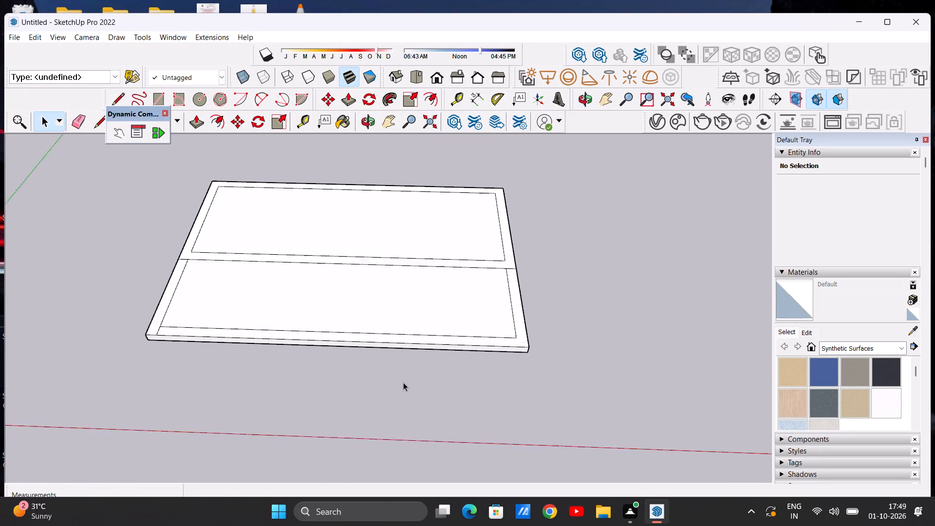
scroll(403, 382, "down", 3)
scroll(451, 321, "up", 5)
scroll(453, 328, "down", 5)
scroll(472, 261, "up", 6)
scroll(473, 268, "down", 2)
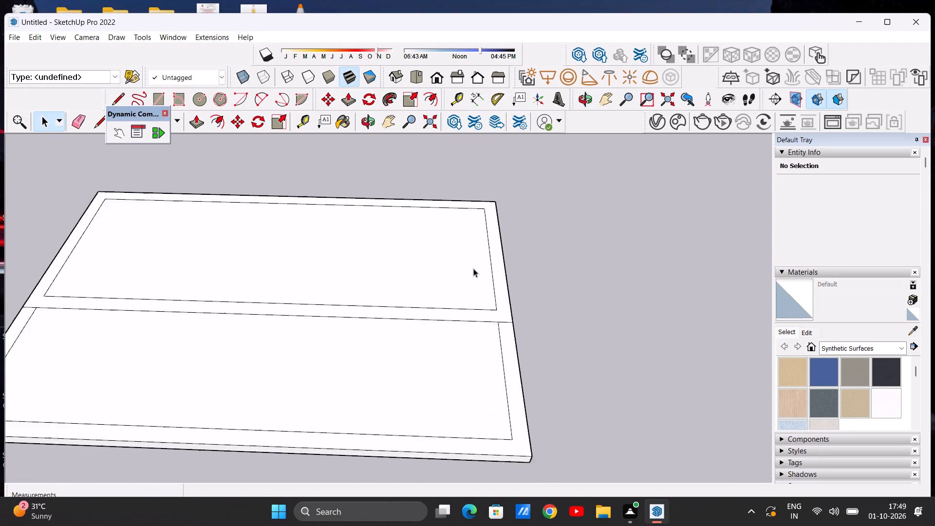
scroll(473, 268, "down", 4)
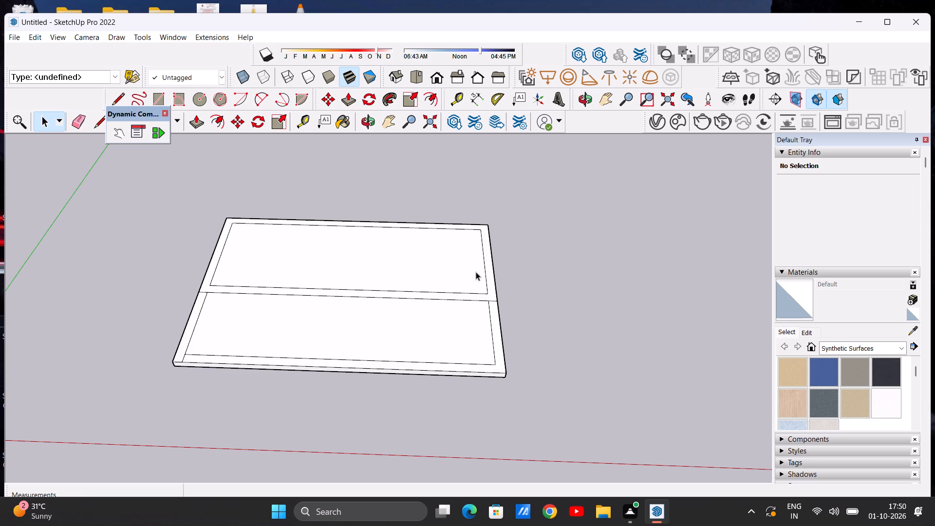
scroll(479, 267, "up", 10)
scroll(489, 263, "down", 10)
middle_click_drag(498, 270, 458, 314)
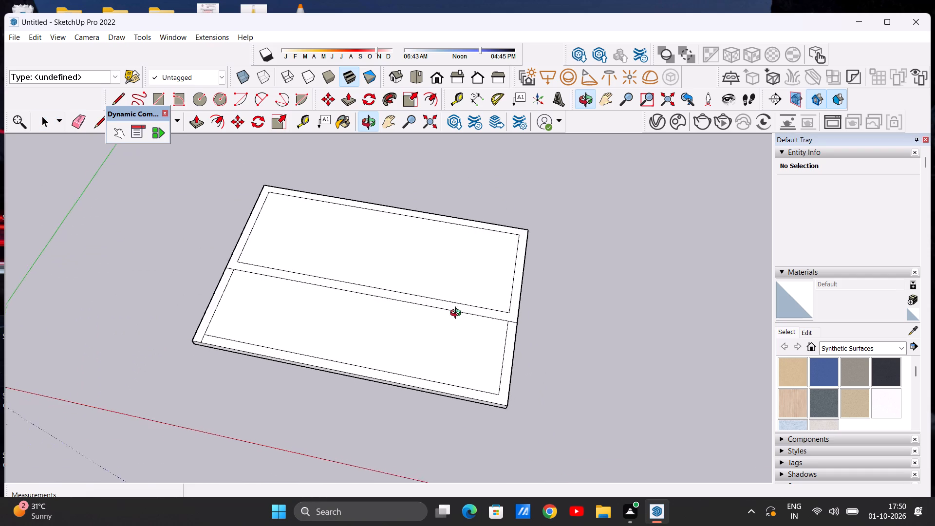
middle_click_drag(458, 314, 463, 336)
scroll(512, 240, "up", 4)
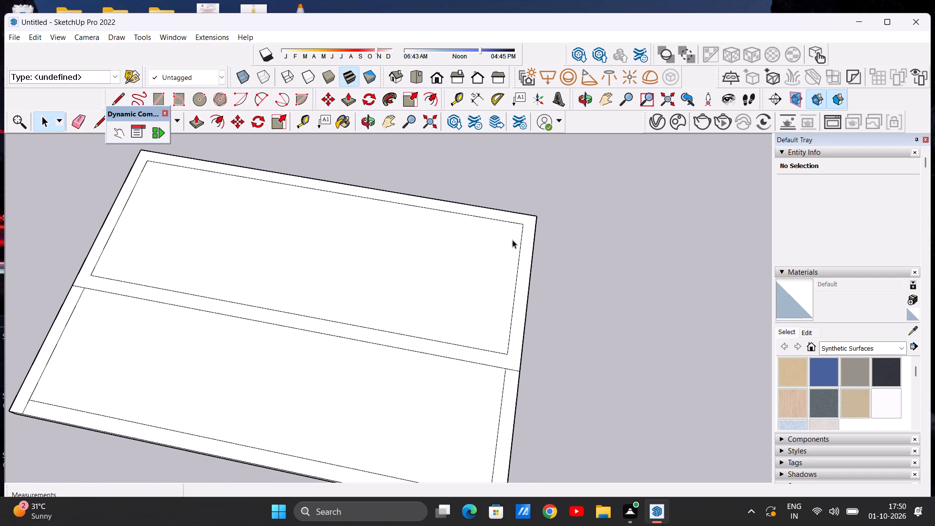
key("p")
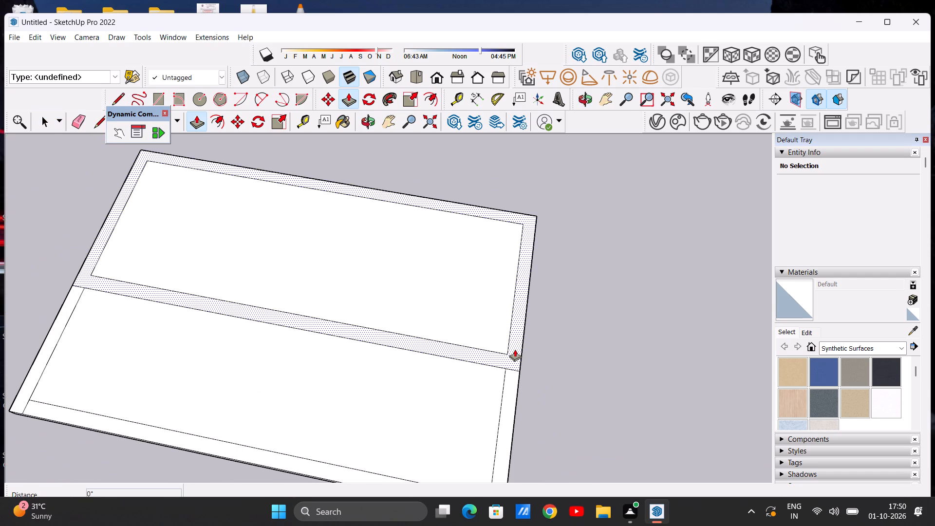
left_click(515, 349)
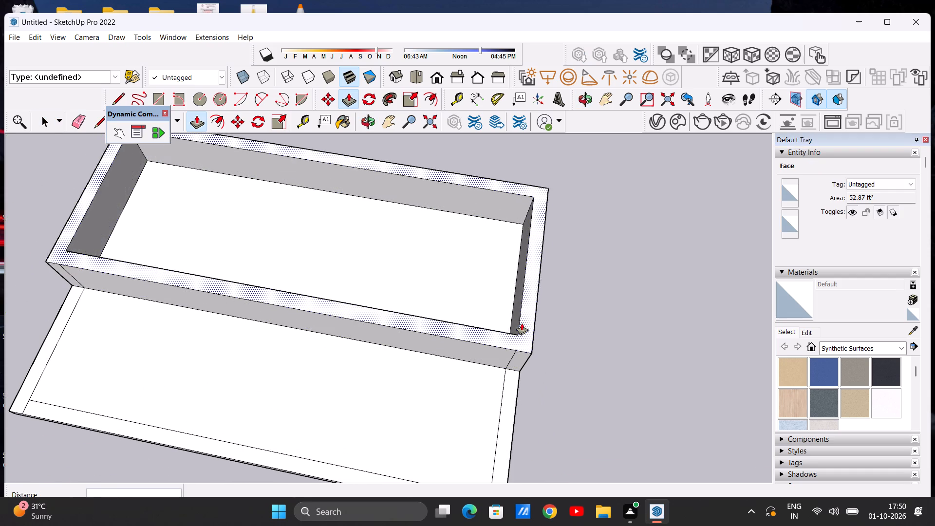
type("10'")
key("Return")
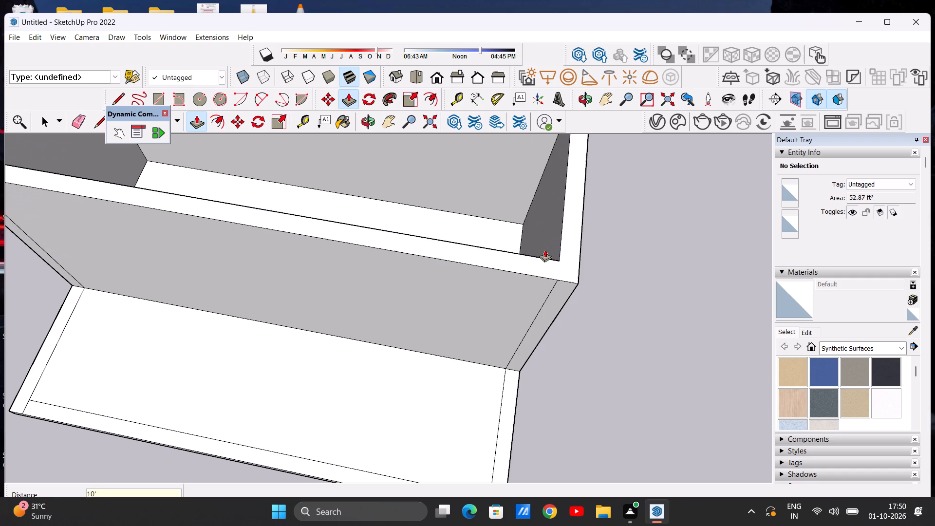
key("space")
scroll(529, 266, "down", 11)
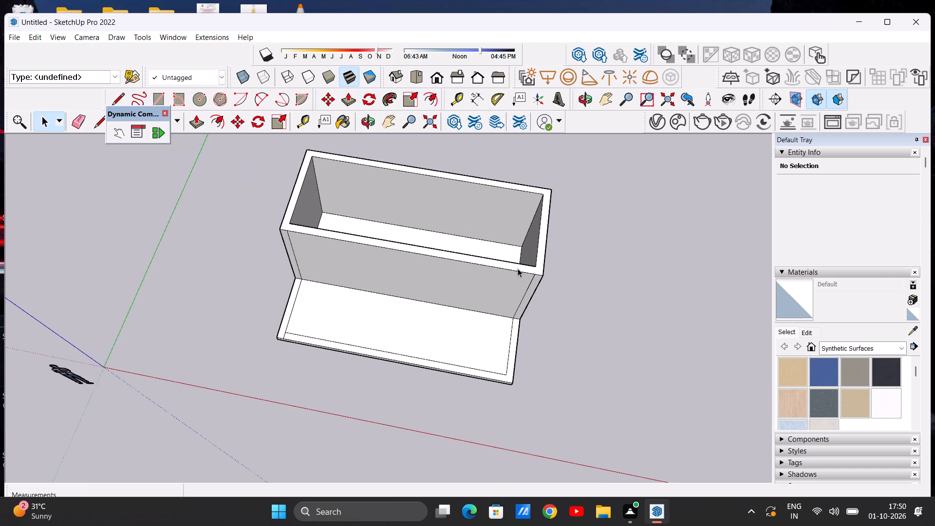
middle_click_drag(413, 349, 448, 218)
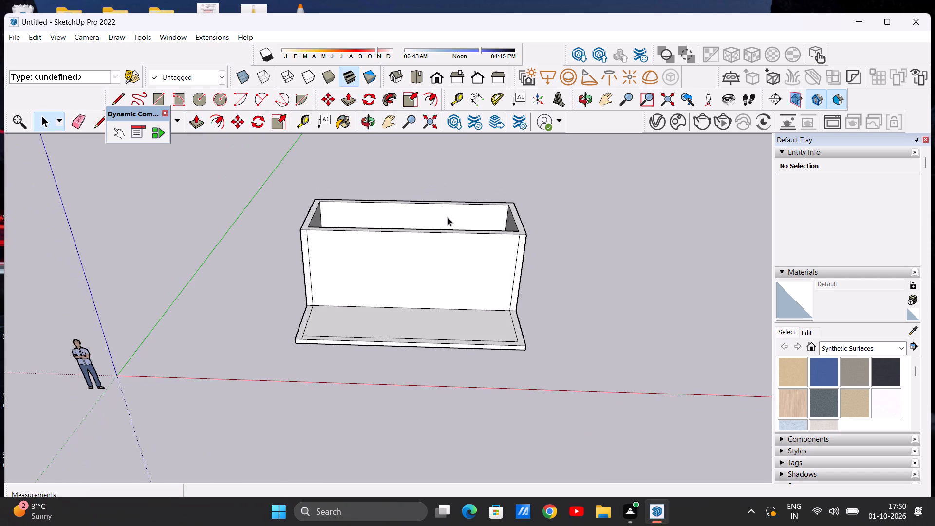
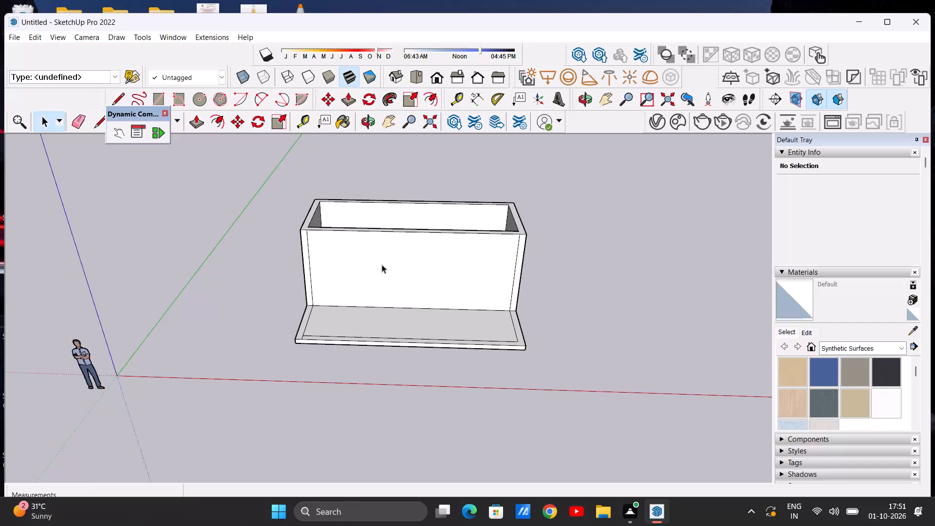
Draw a door rectangle about 4' 8" wide and 8' 3" high on the dividing wall's front face, rising from the floor near its left end.
scroll(417, 295, "up", 17)
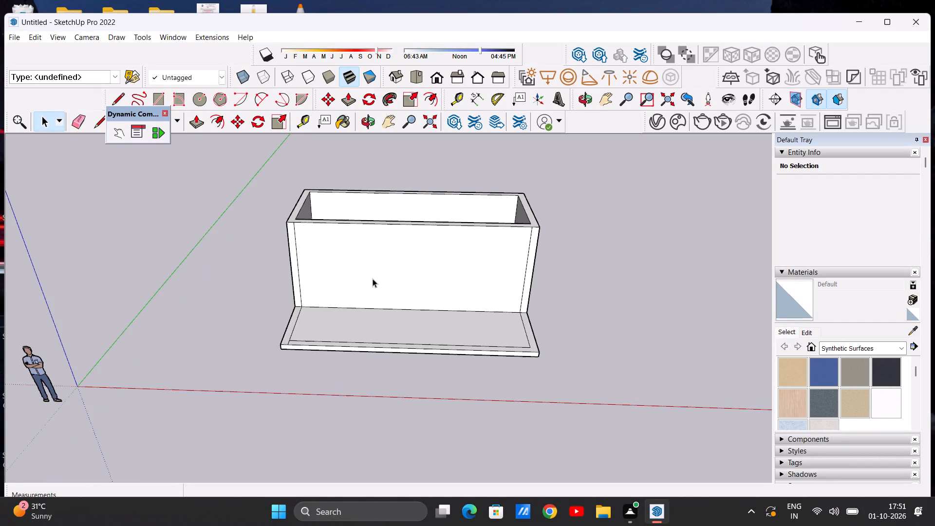
scroll(405, 281, "up", 5)
middle_click_drag(416, 326, 421, 263)
scroll(421, 263, "up", 1)
scroll(430, 293, "down", 9)
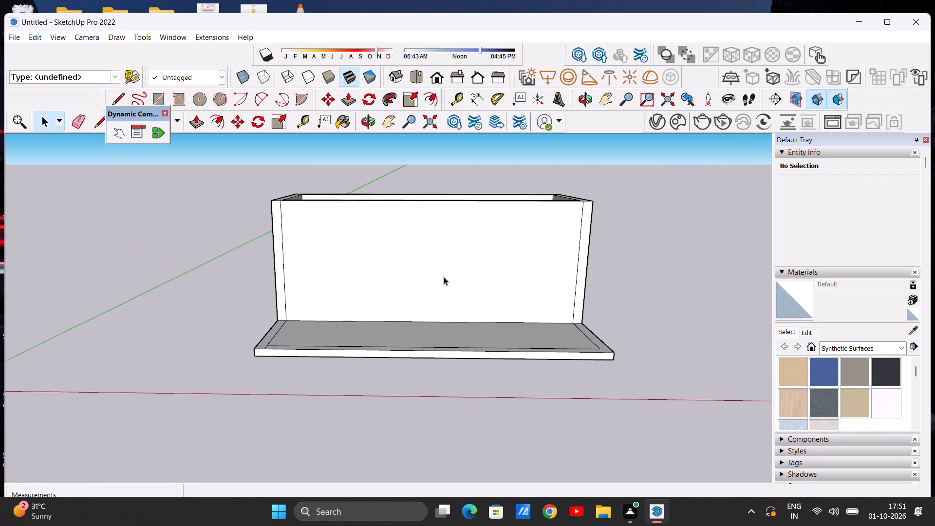
scroll(464, 264, "up", 5)
left_click(437, 77)
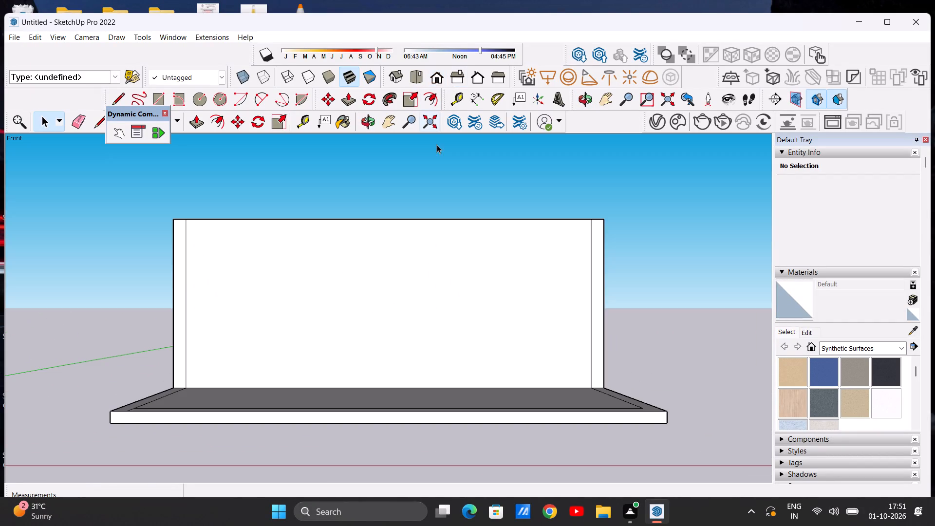
scroll(459, 274, "up", 2)
scroll(462, 276, "down", 2)
scroll(346, 289, "up", 2)
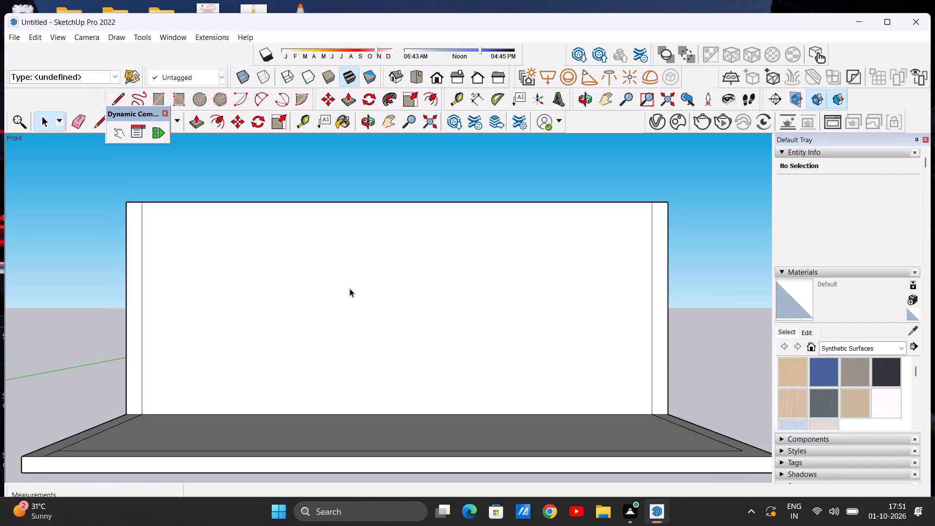
scroll(358, 286, "down", 1)
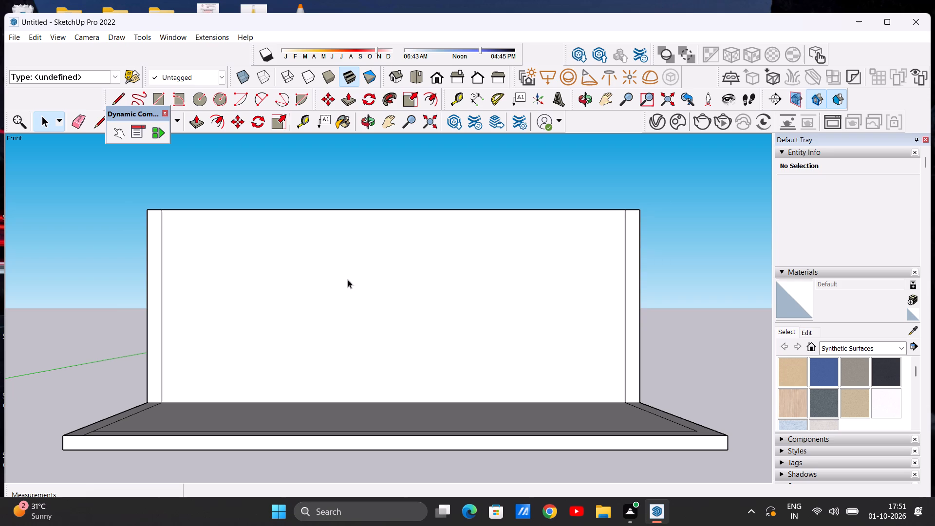
scroll(336, 296, "down", 2)
scroll(419, 298, "up", 3)
scroll(398, 313, "down", 12)
scroll(416, 319, "up", 5)
scroll(418, 319, "down", 2)
scroll(399, 314, "up", 2)
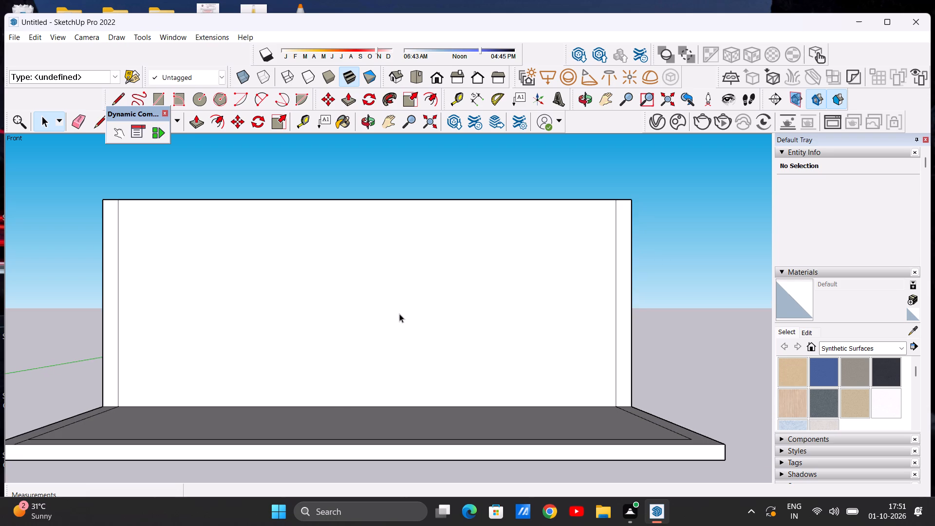
scroll(417, 307, "up", 1)
scroll(451, 311, "down", 2)
scroll(407, 304, "up", 1)
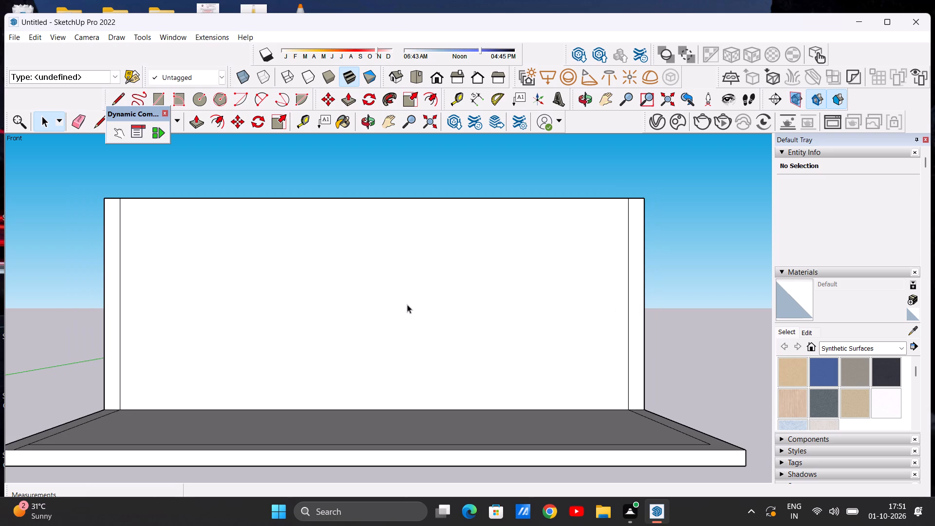
left_click(160, 94)
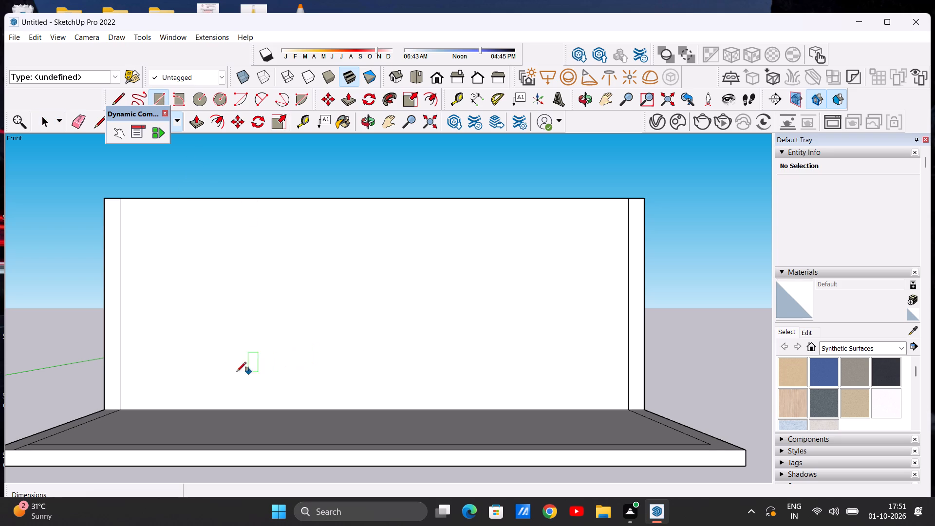
left_click(188, 407)
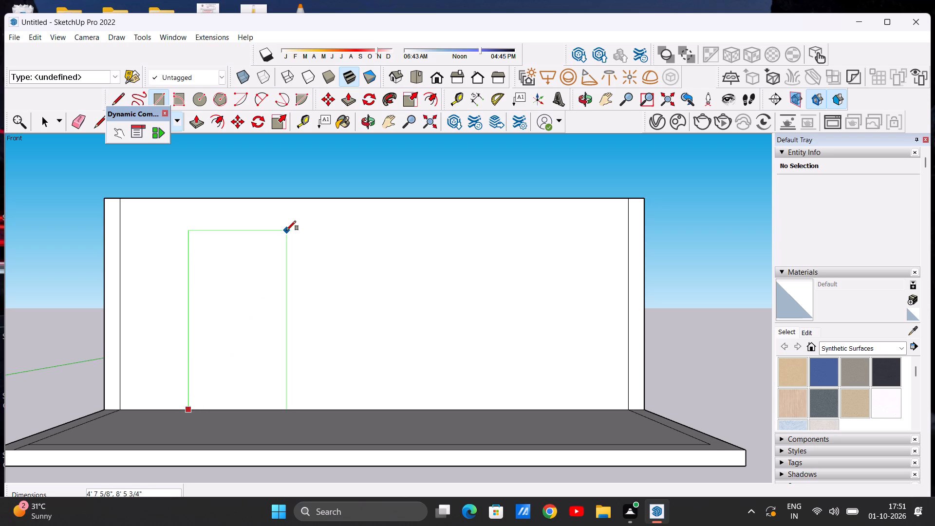
left_click(287, 235)
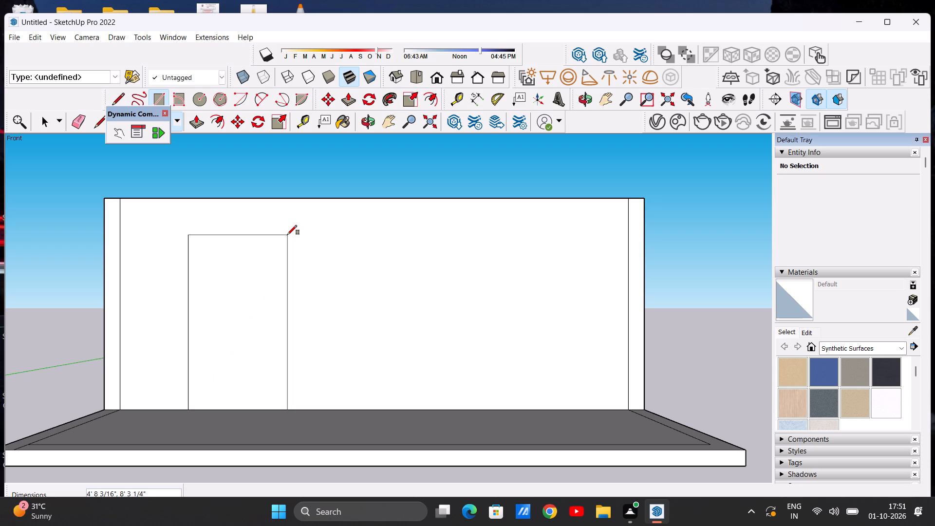
key("space")
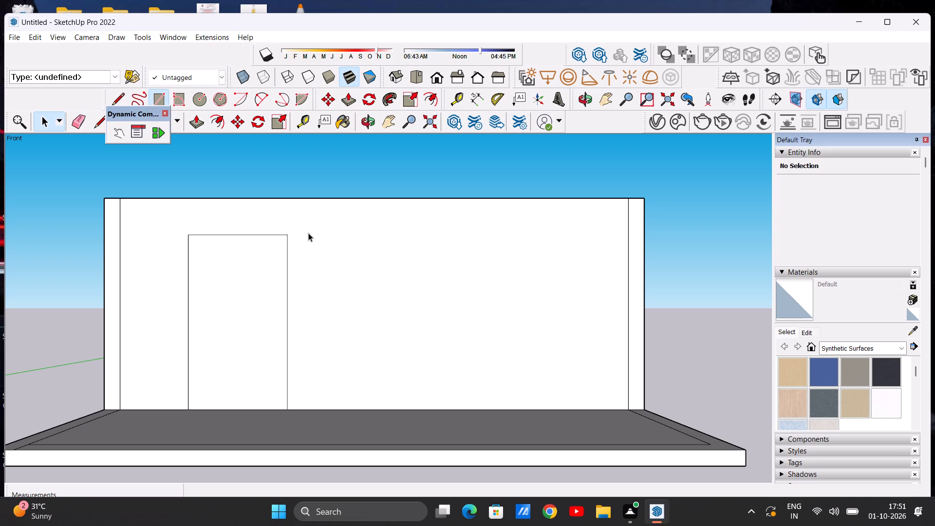
Draw a 9" line across the slab's front wall strip near its middle, from the inner outline to the outer edge.
scroll(250, 262, "down", 4)
scroll(270, 262, "up", 2)
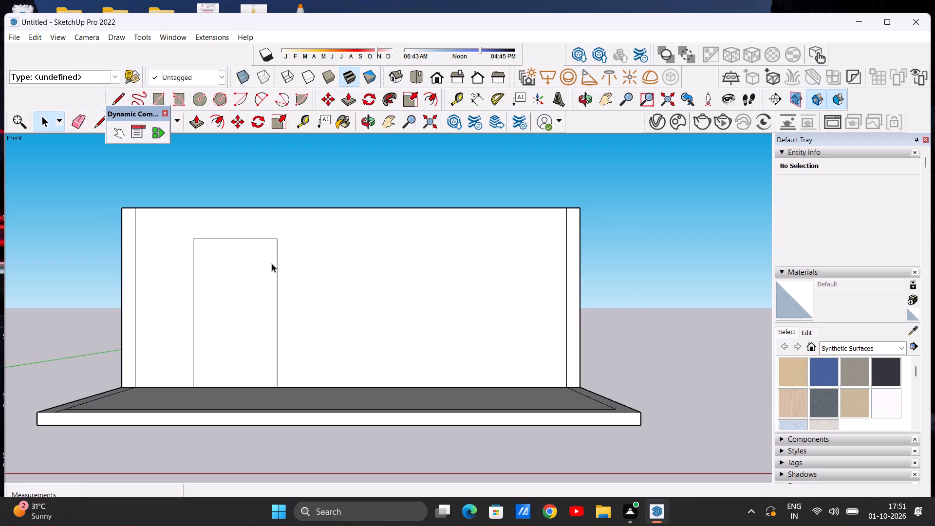
scroll(281, 263, "down", 1)
middle_click_drag(287, 382, 301, 420)
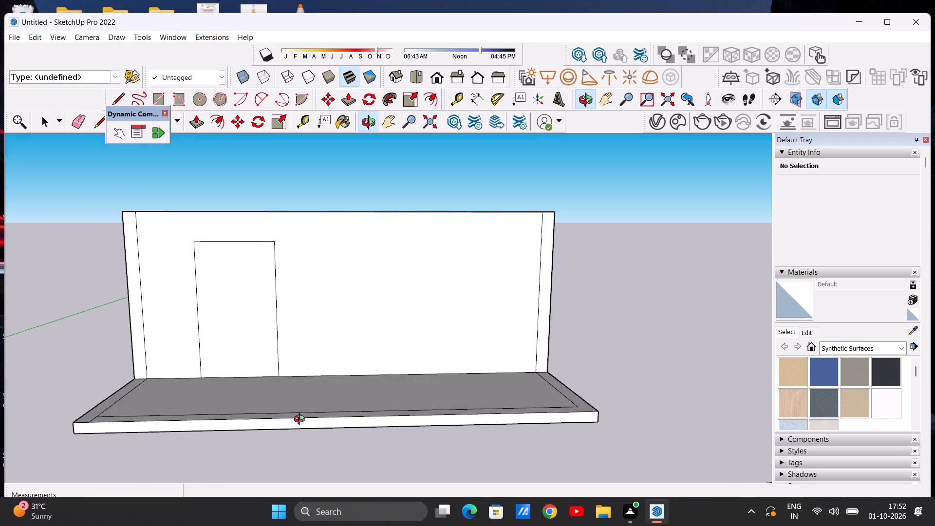
middle_click_drag(301, 420, 289, 458)
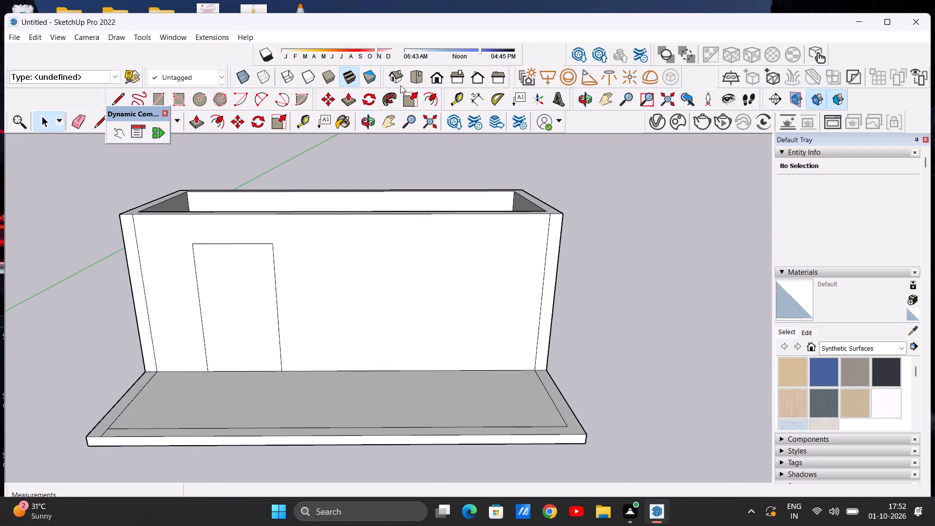
left_click(416, 77)
scroll(312, 392, "up", 2)
middle_click_drag(316, 401, 311, 315)
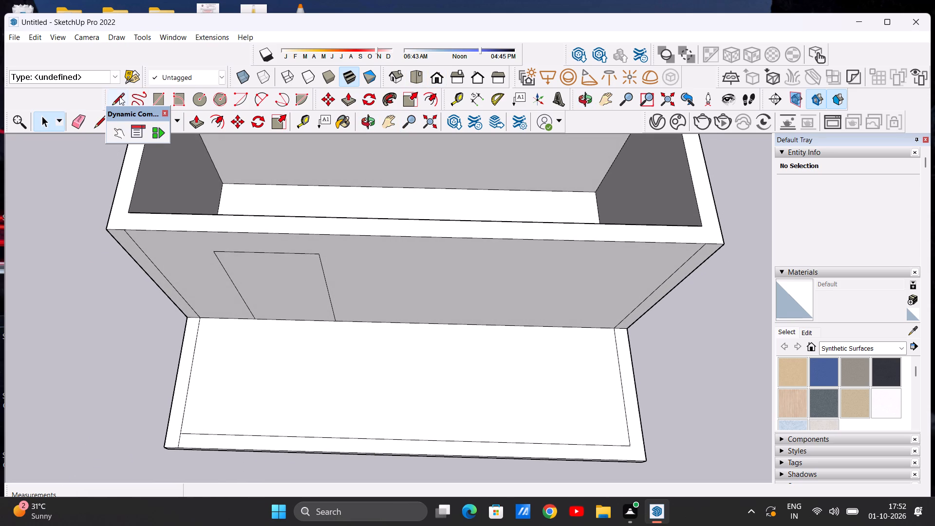
left_click(119, 96)
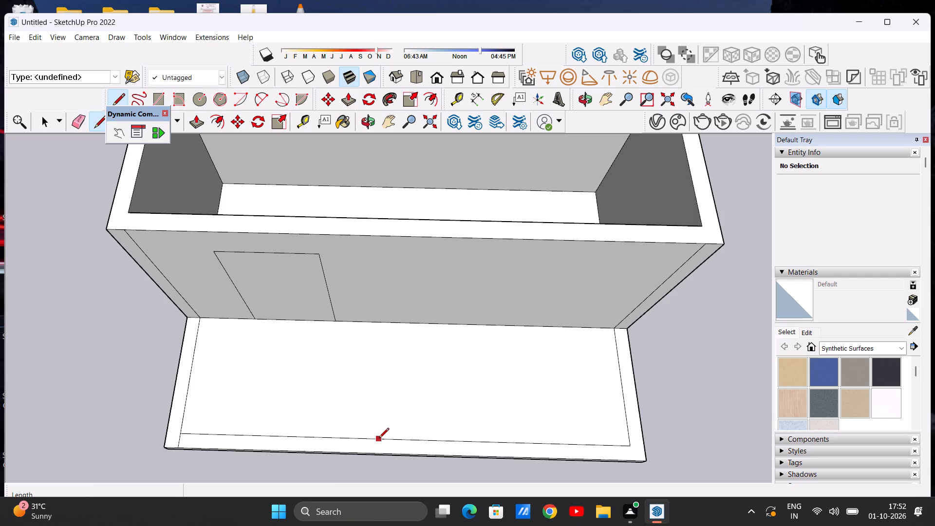
left_click(379, 439)
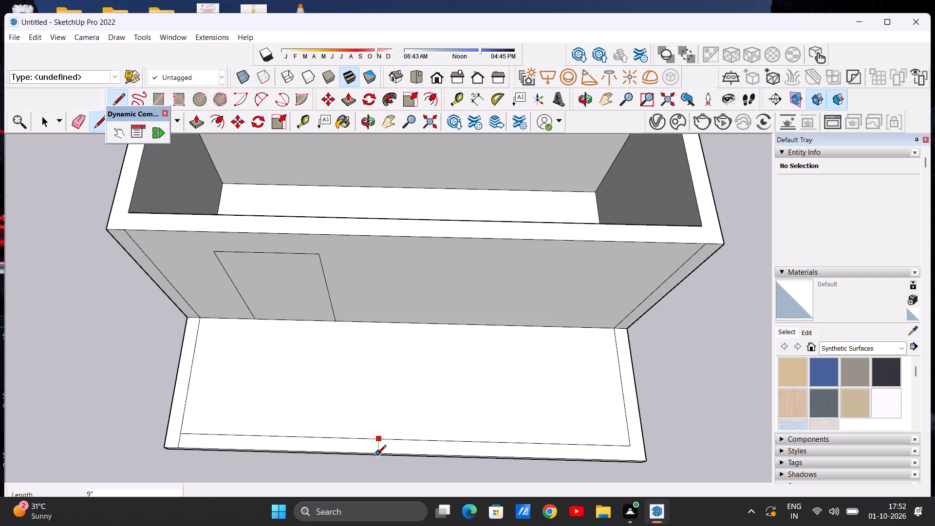
left_click(377, 454)
key("space")
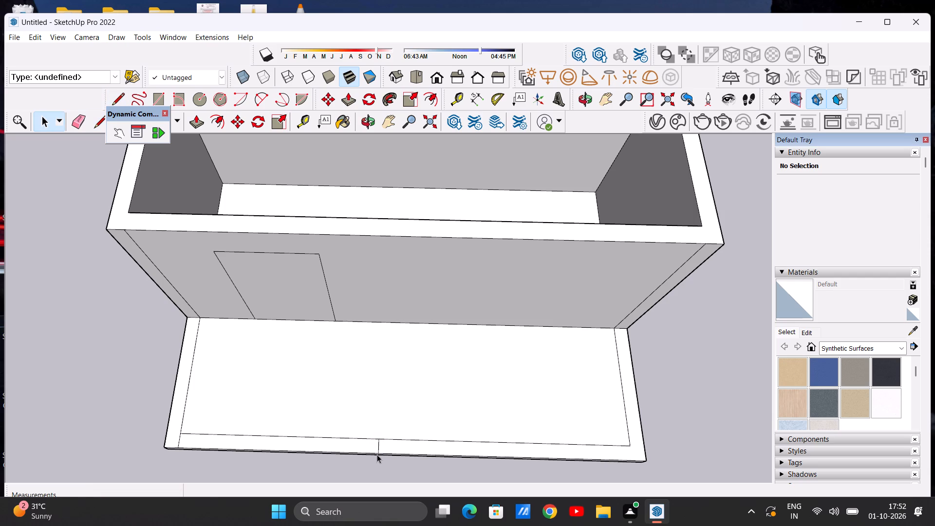
Draw a second 9" line across the front wall strip just left of the first, enclosing a small column outline.
scroll(380, 376, "down", 5)
middle_click_drag(329, 424, 356, 302)
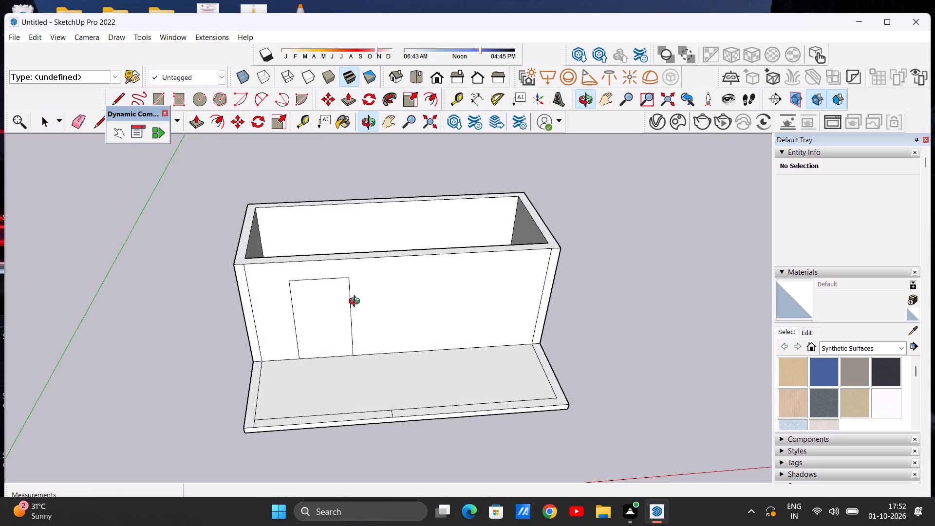
middle_click_drag(356, 302, 336, 320)
scroll(363, 431, "up", 7)
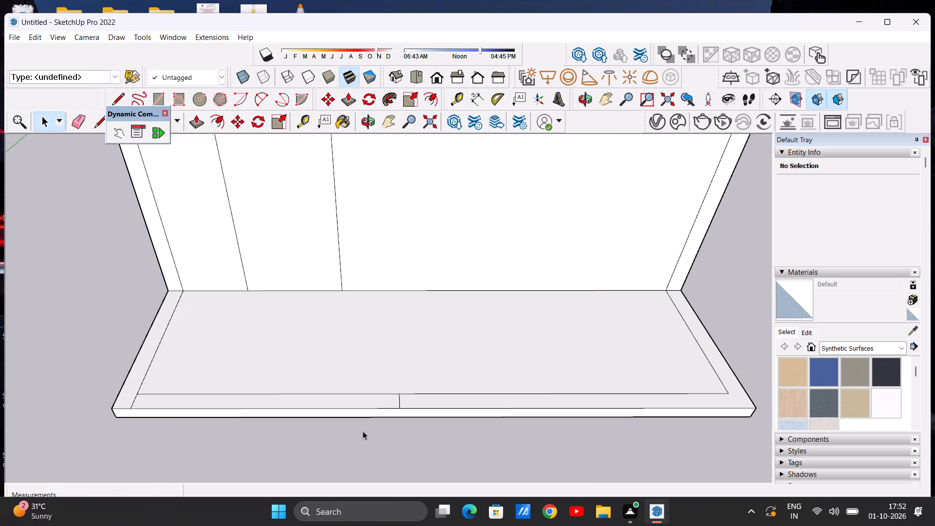
key("l")
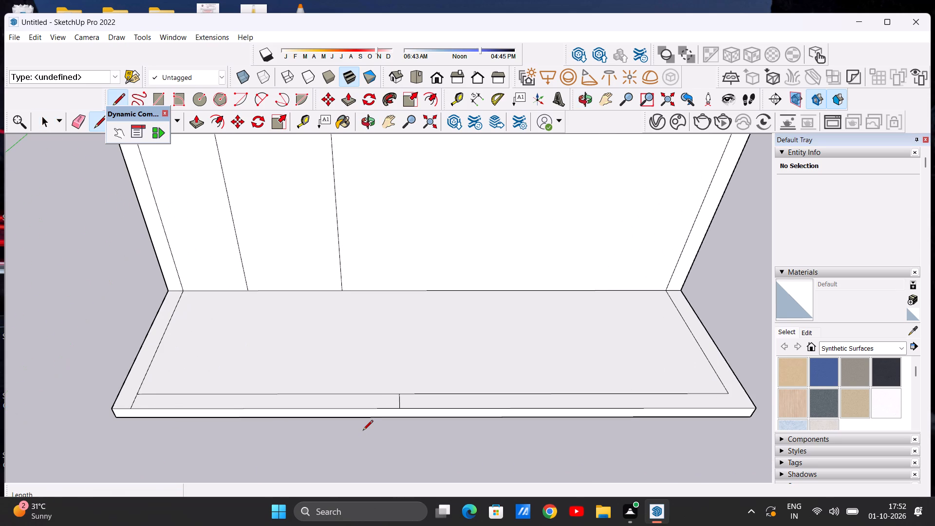
left_click(376, 394)
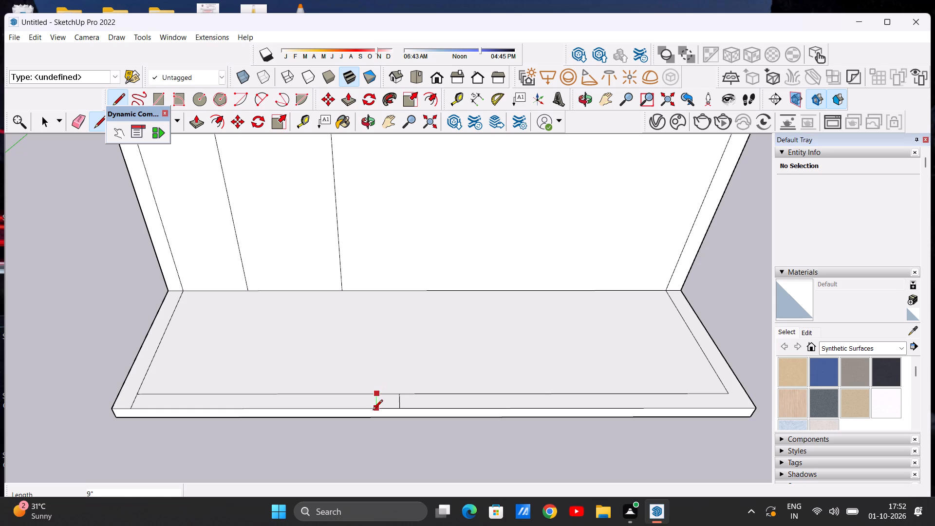
left_click(373, 413)
key("space")
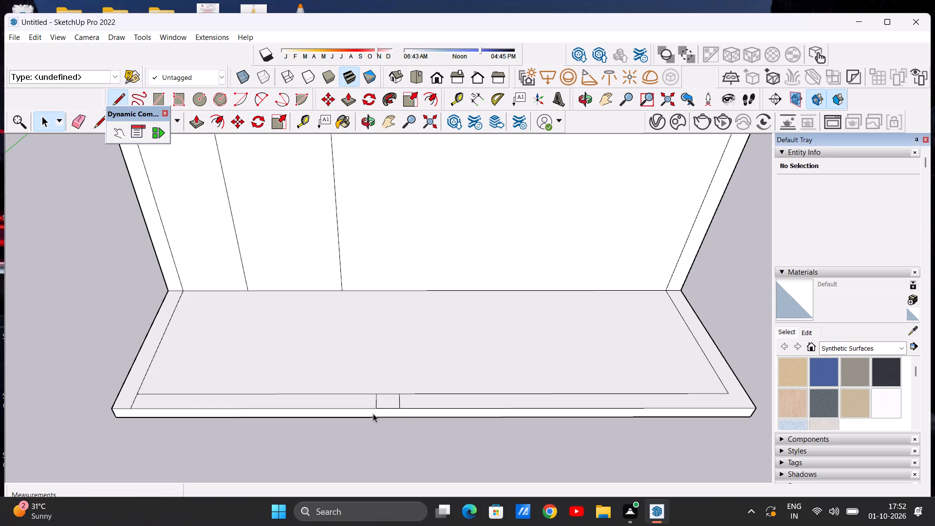
Push/Pull the front room's left side wall strip upward 10', level with the rear room walls.
scroll(373, 413, "up", 1)
scroll(319, 451, "down", 3)
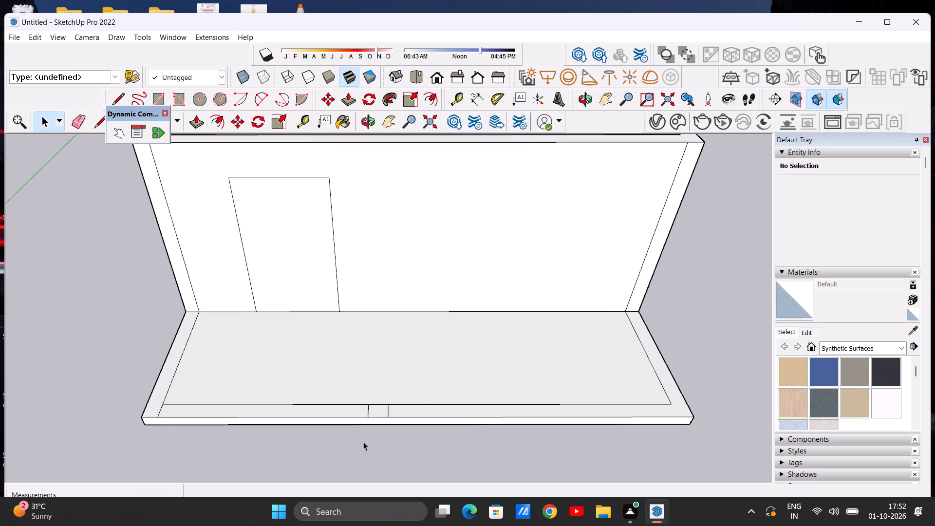
scroll(363, 442, "down", 5)
scroll(223, 424, "up", 7)
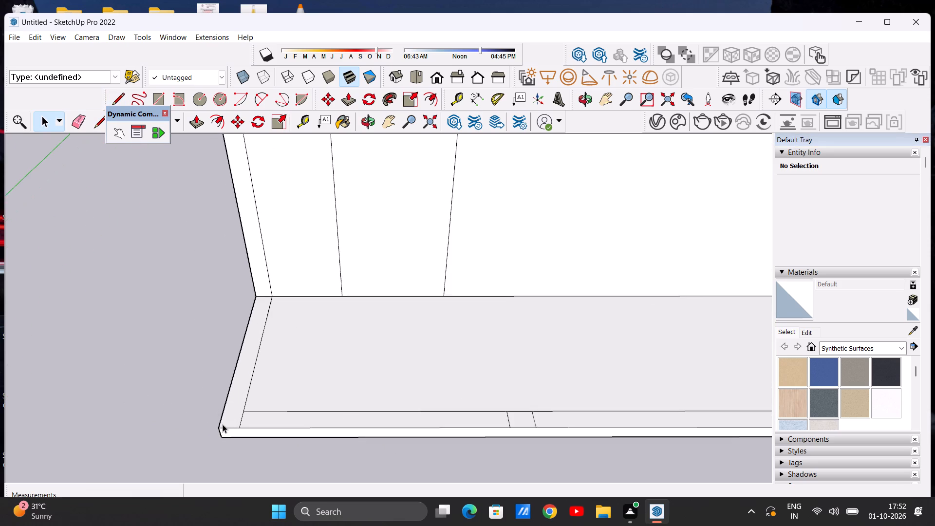
scroll(246, 419, "down", 8)
middle_click_drag(269, 396, 302, 356)
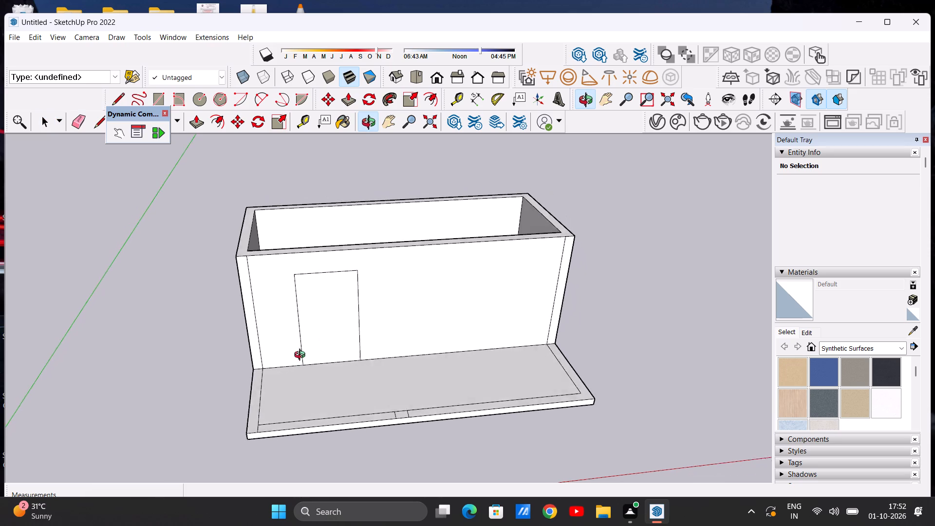
middle_click_drag(302, 356, 312, 343)
scroll(264, 386, "up", 4)
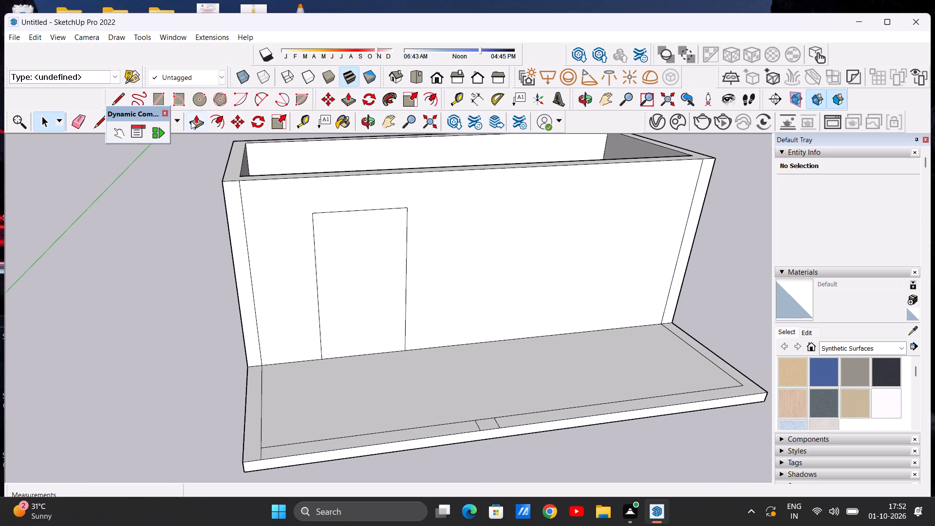
left_click(191, 121)
left_click(248, 407)
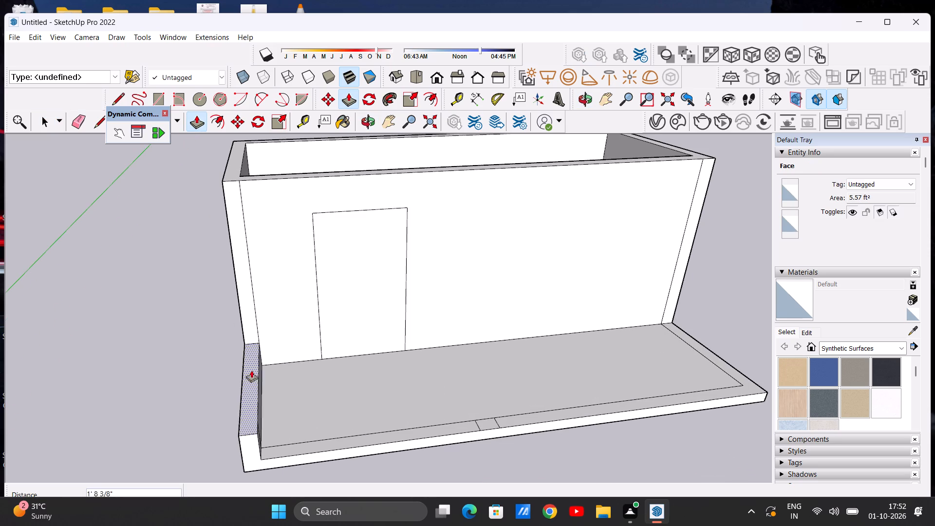
left_click(242, 182)
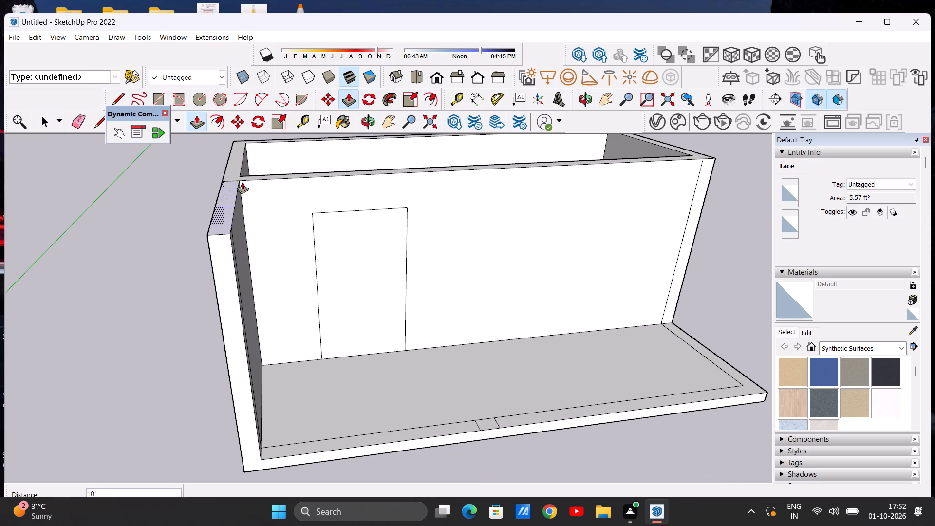
key("space")
Examine the raised left side wall, the front wall strip and the open right end of the front room.
scroll(236, 221, "down", 4)
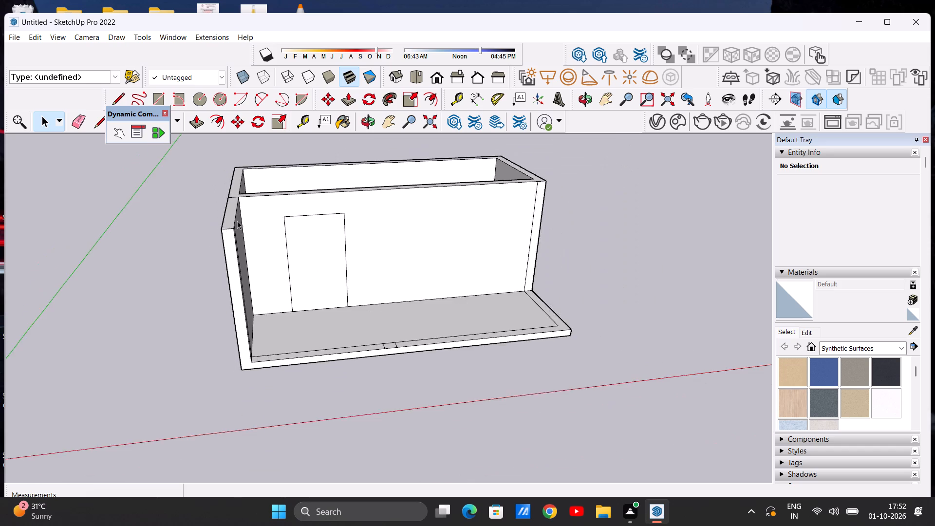
scroll(237, 221, "down", 6)
middle_click_drag(376, 257, 200, 312)
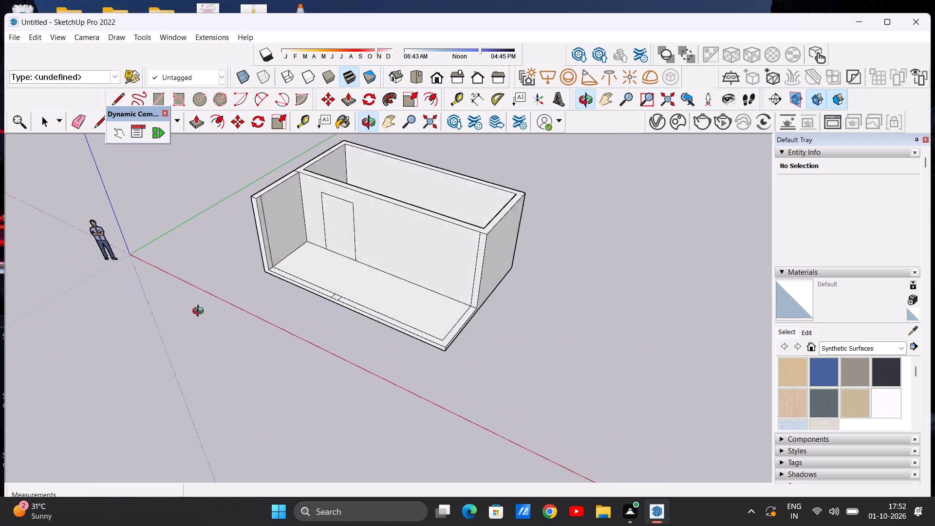
middle_click_drag(200, 312, 60, 301)
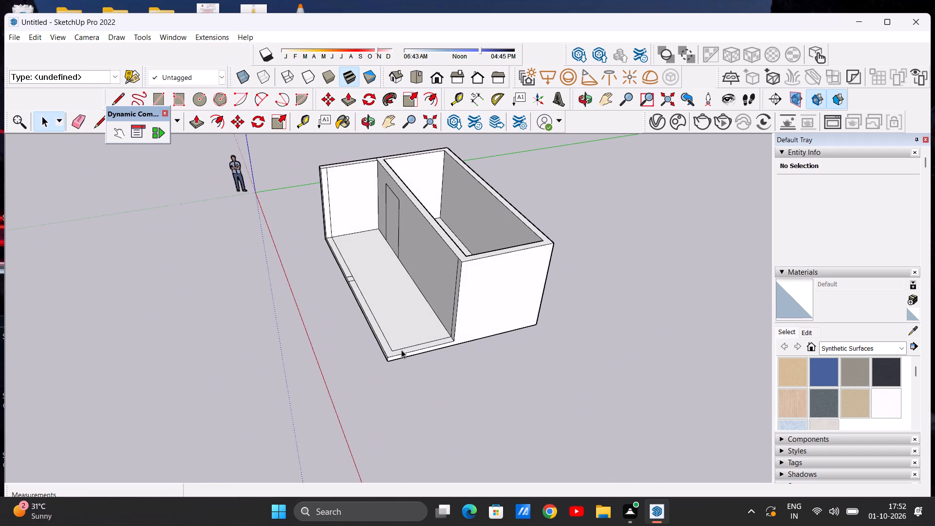
scroll(401, 349, "up", 6)
scroll(401, 349, "down", 4)
scroll(399, 253, "up", 4)
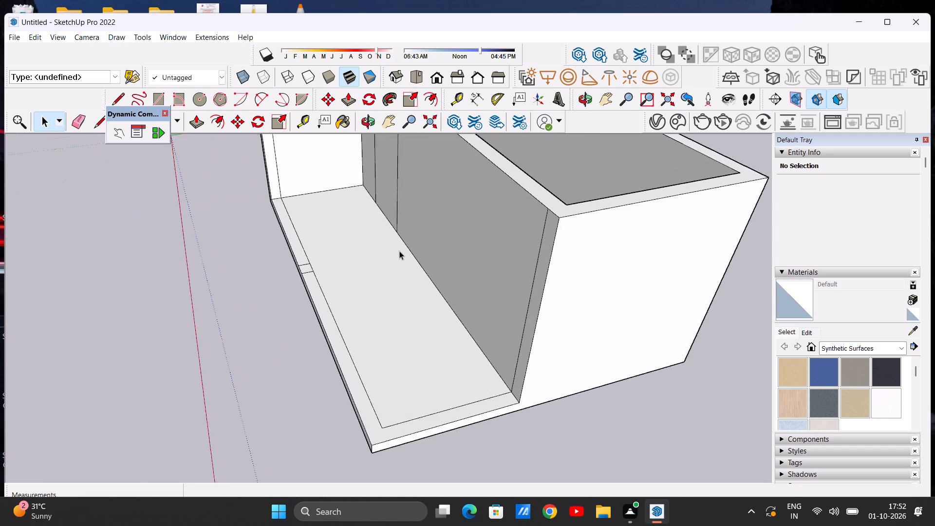
scroll(399, 251, "up", 2)
scroll(357, 289, "down", 4)
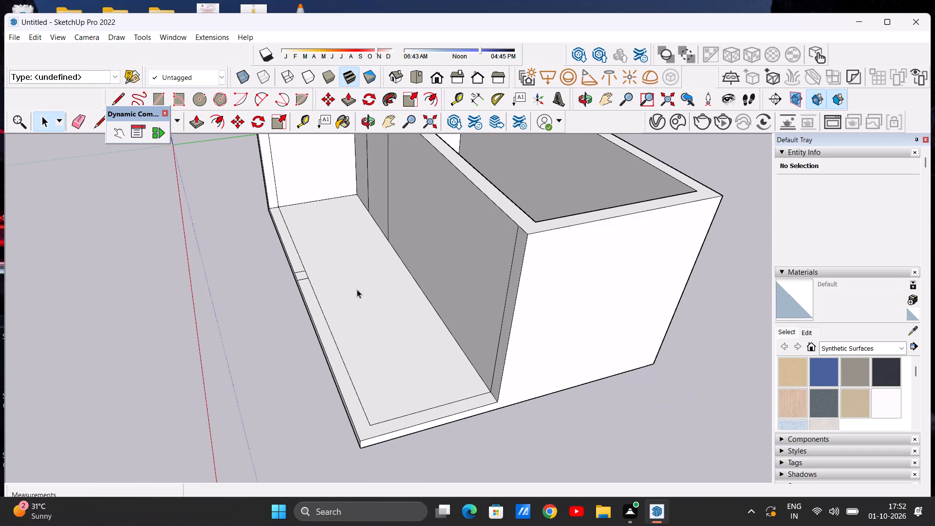
middle_click_drag(286, 330, 546, 303)
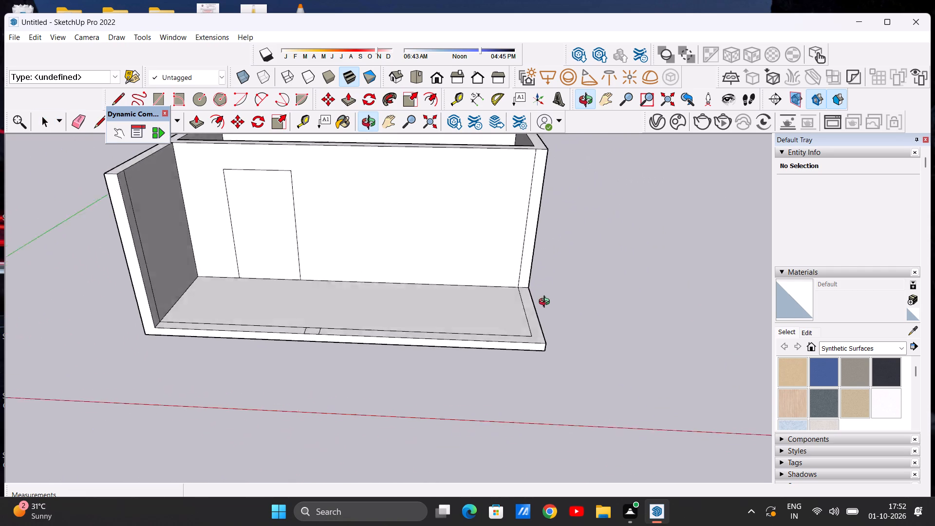
middle_click_drag(546, 303, 543, 358)
scroll(426, 319, "down", 1)
middle_click_drag(449, 354, 456, 387)
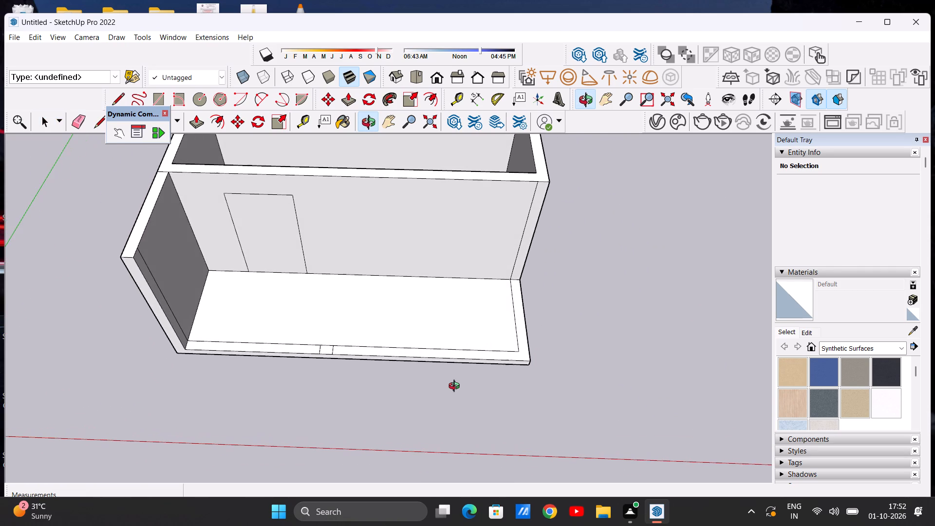
middle_click_drag(456, 387, 450, 410)
middle_click_drag(450, 410, 461, 428)
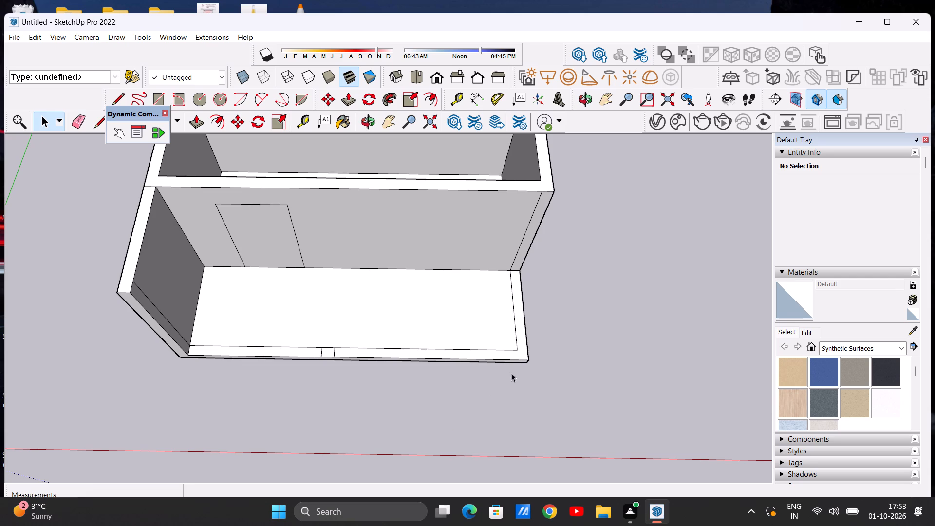
Draw a 9" line from the inner outline's front right corner across the right side wall strip to the slab's outer edge.
middle_click_drag(509, 373, 357, 341)
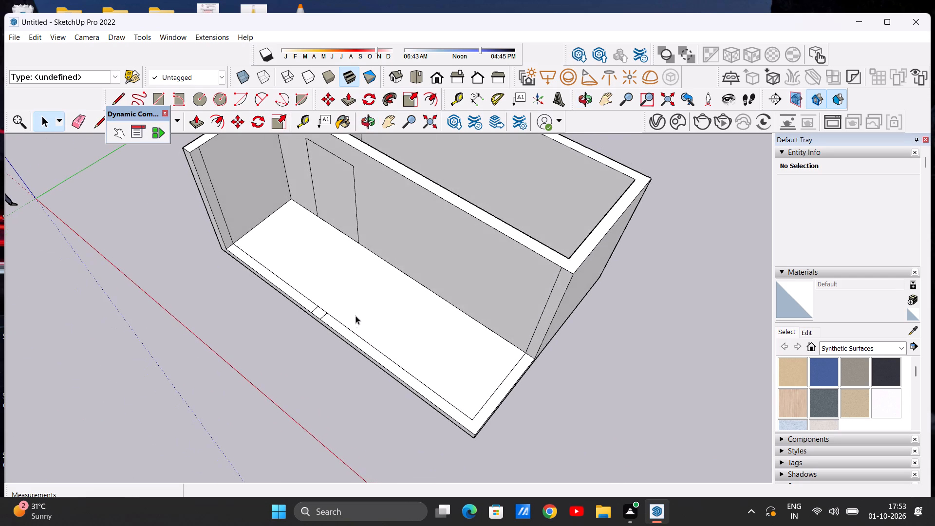
key("l")
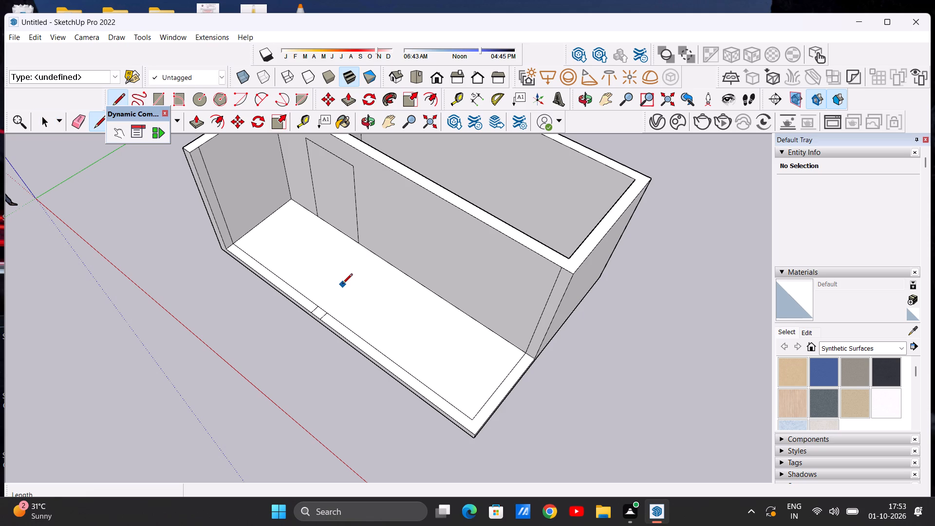
scroll(492, 428, "up", 4)
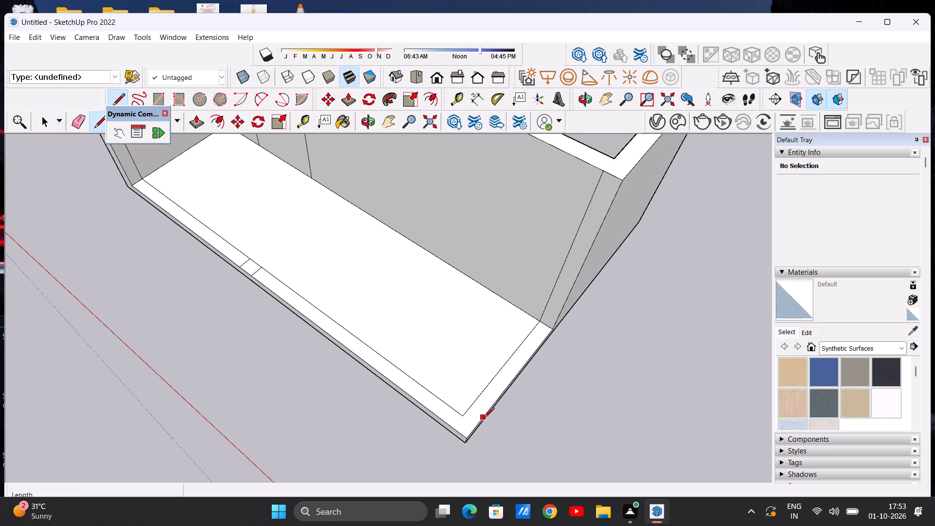
left_click(463, 416)
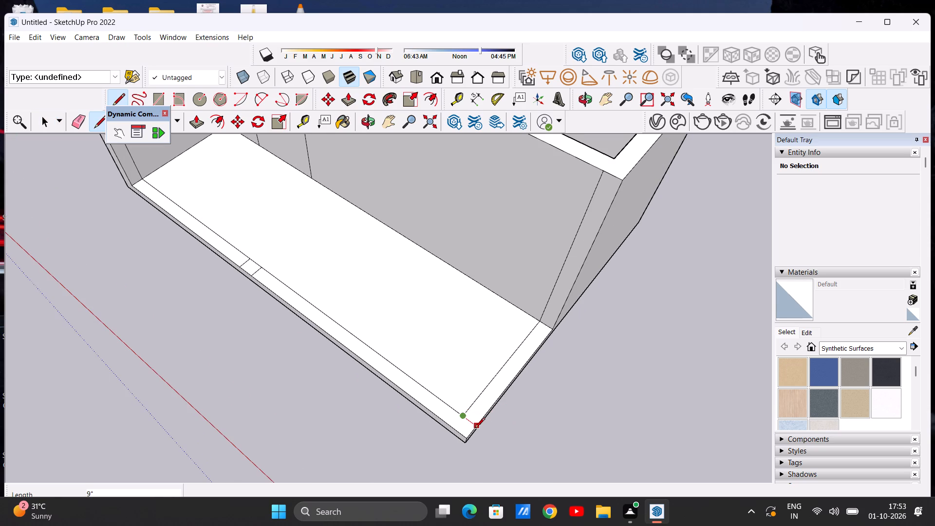
left_click(475, 429)
key("space")
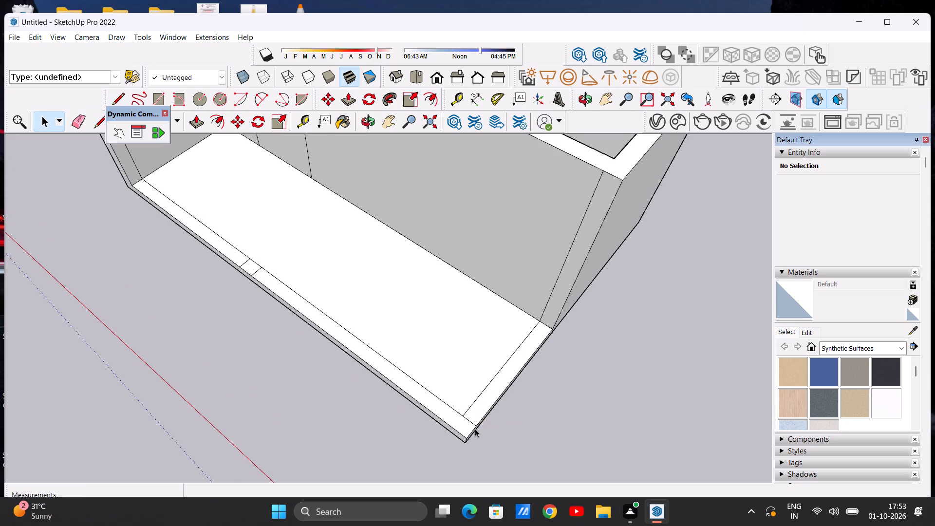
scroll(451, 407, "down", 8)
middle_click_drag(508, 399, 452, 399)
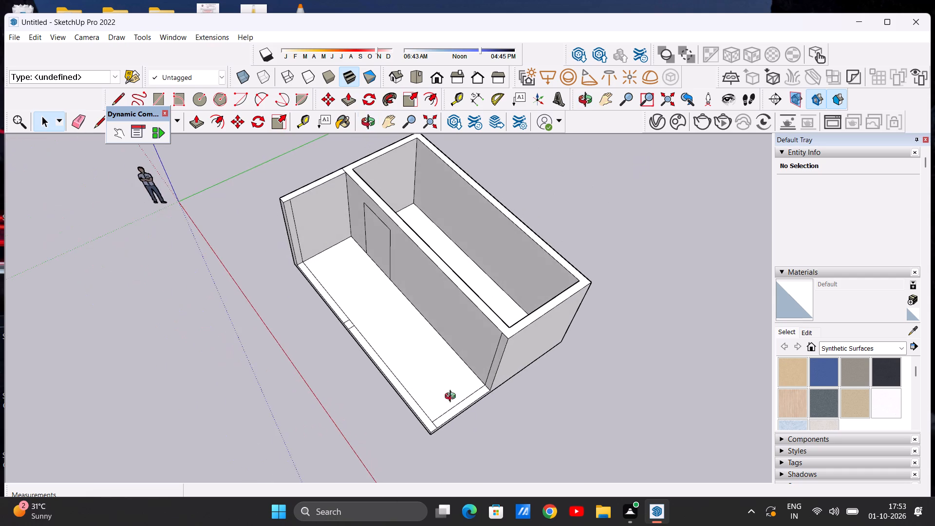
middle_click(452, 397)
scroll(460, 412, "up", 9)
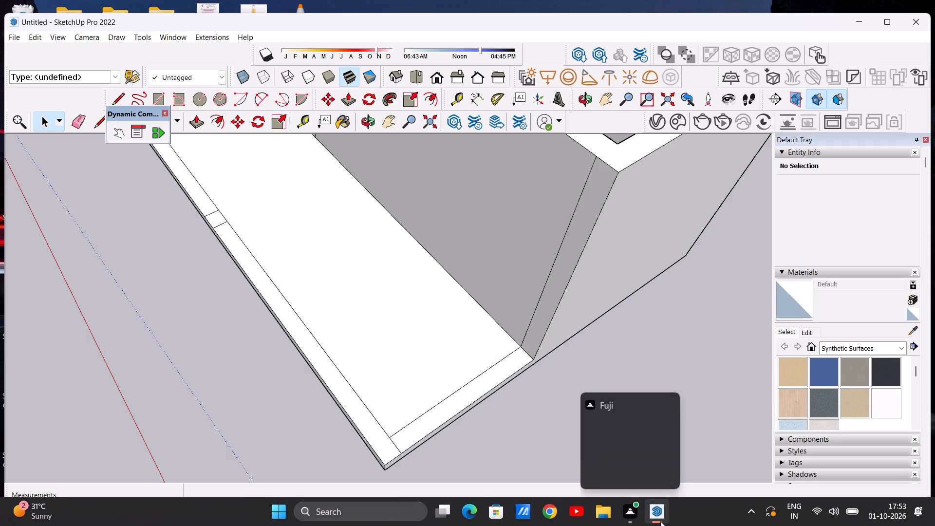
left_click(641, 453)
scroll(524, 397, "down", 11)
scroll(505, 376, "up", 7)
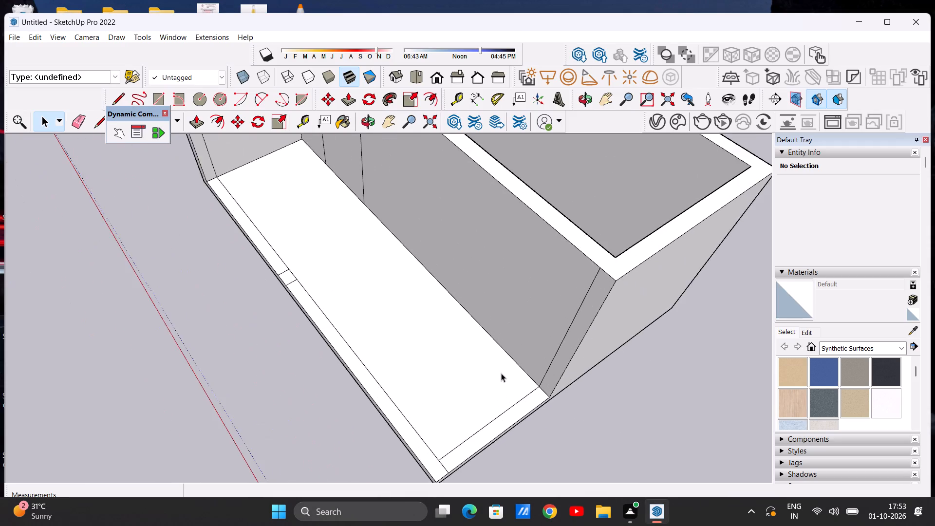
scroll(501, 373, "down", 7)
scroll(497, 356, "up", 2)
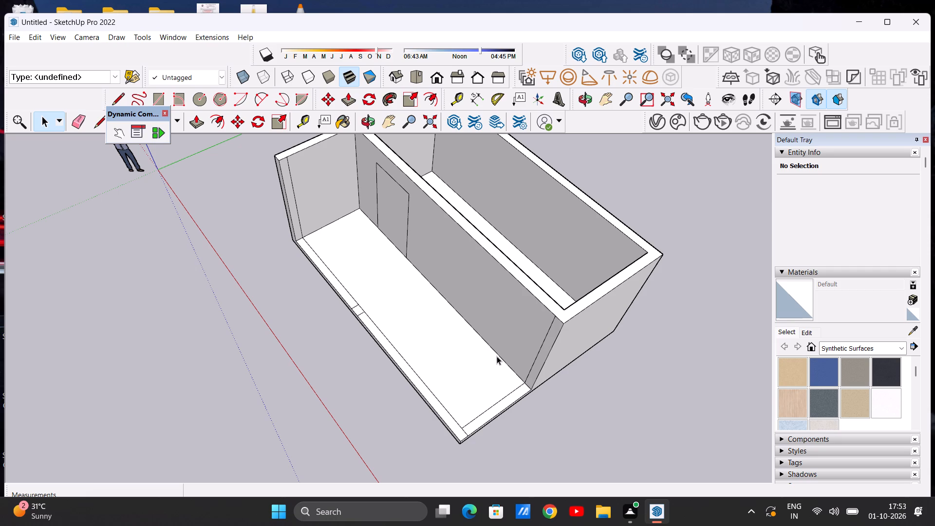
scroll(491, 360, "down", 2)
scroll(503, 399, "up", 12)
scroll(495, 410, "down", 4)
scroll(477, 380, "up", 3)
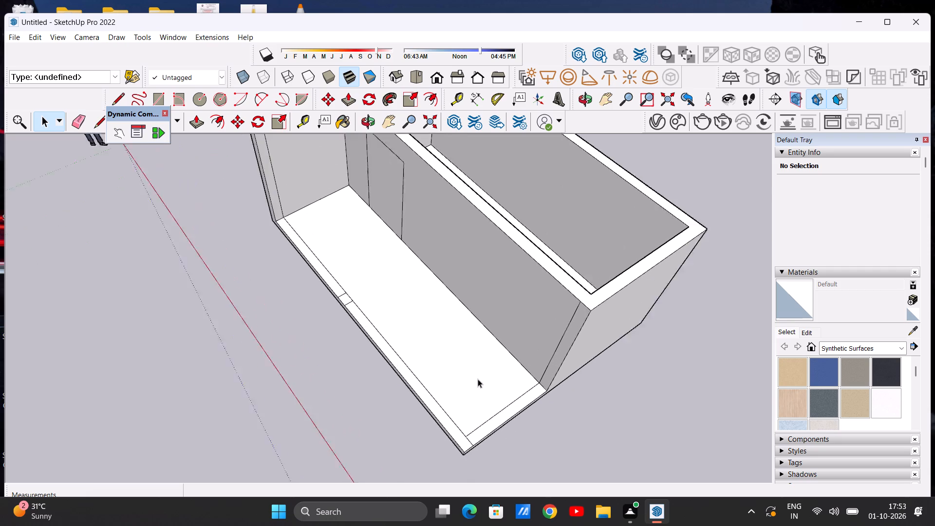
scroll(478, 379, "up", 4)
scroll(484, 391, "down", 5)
Push/Pull the front room's right side wall strip upward 10', level with the rear room walls.
middle_click_drag(502, 406, 458, 435)
scroll(491, 435, "up", 2)
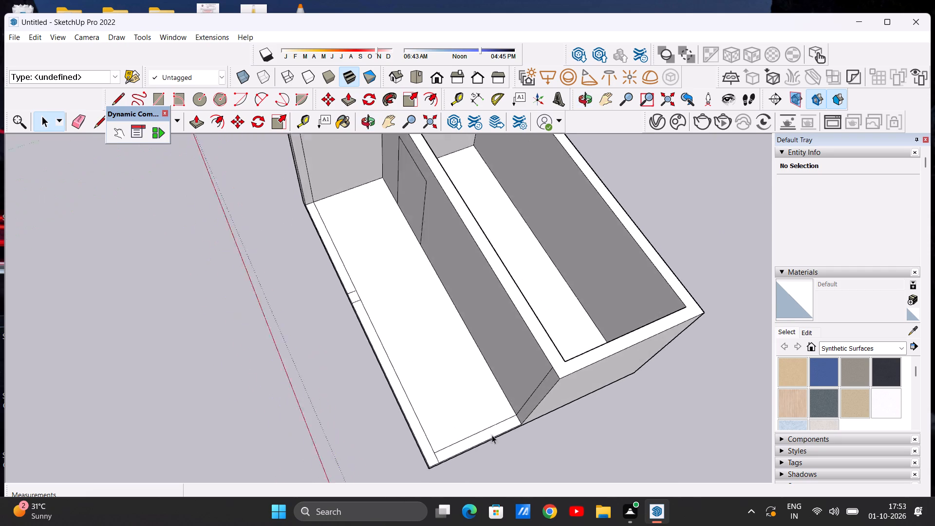
scroll(492, 435, "up", 4)
key("p")
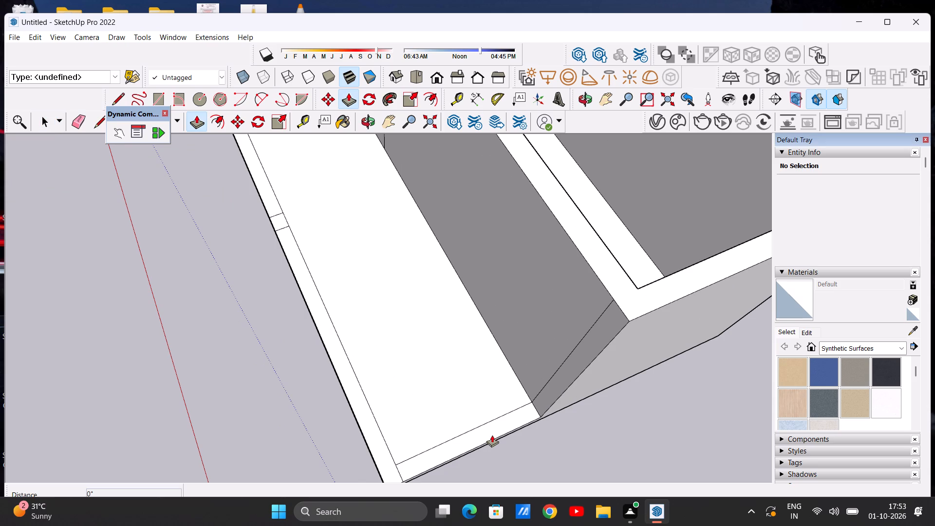
left_click(519, 412)
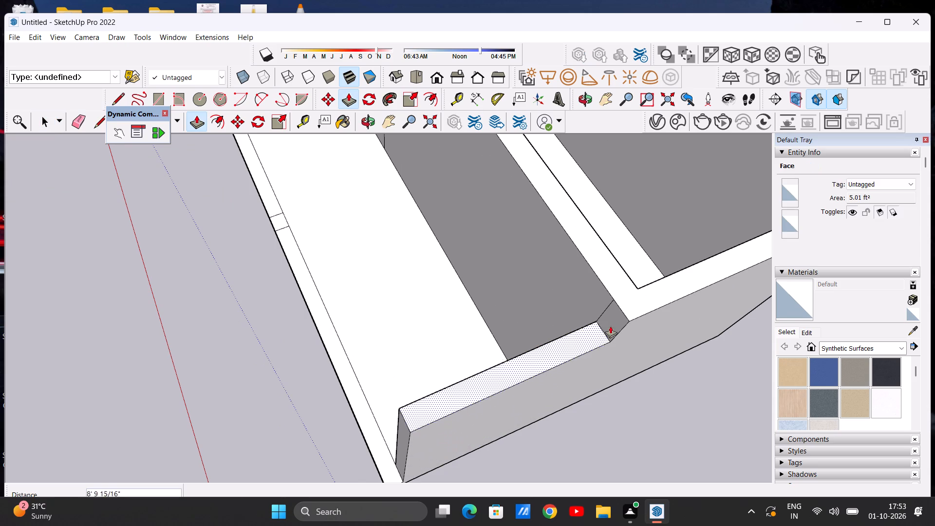
left_click(628, 319)
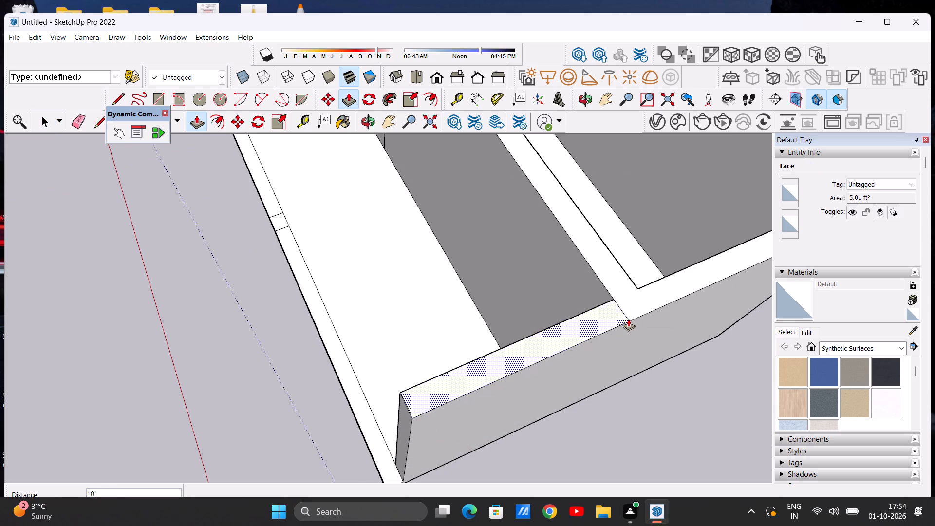
key("space")
Push/Pull the door rectangle through the full thickness of the dividing wall to cut a door opening between the rooms.
scroll(404, 377, "down", 12)
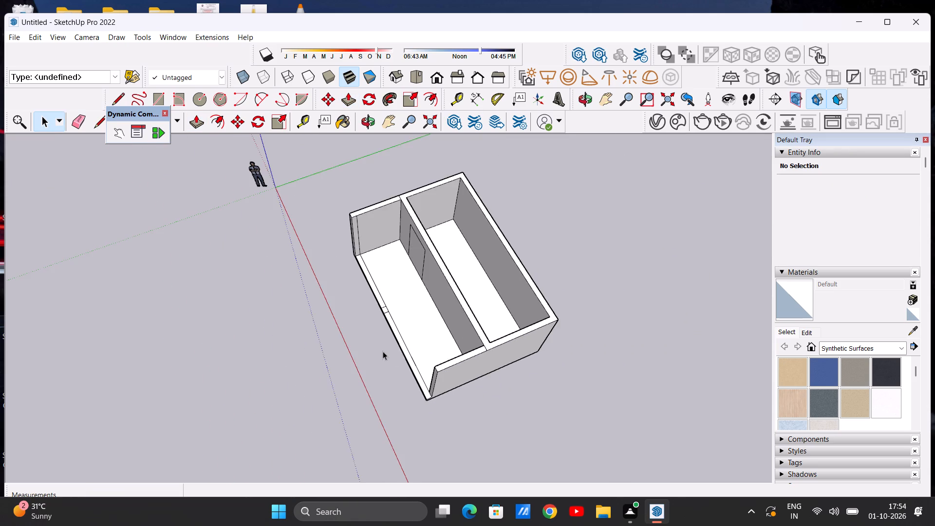
middle_click_drag(390, 356, 577, 219)
scroll(404, 241, "up", 8)
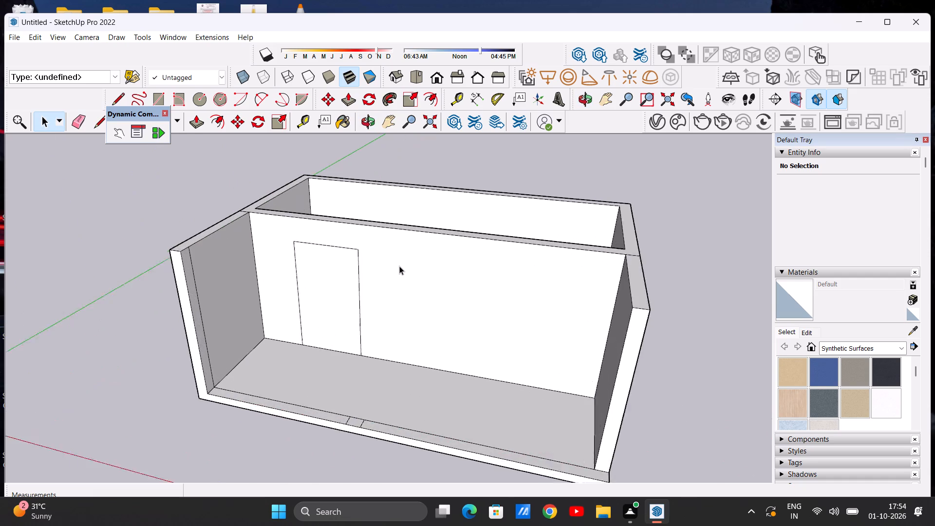
scroll(399, 266, "up", 2)
middle_click_drag(406, 289, 285, 396)
scroll(285, 395, "up", 1)
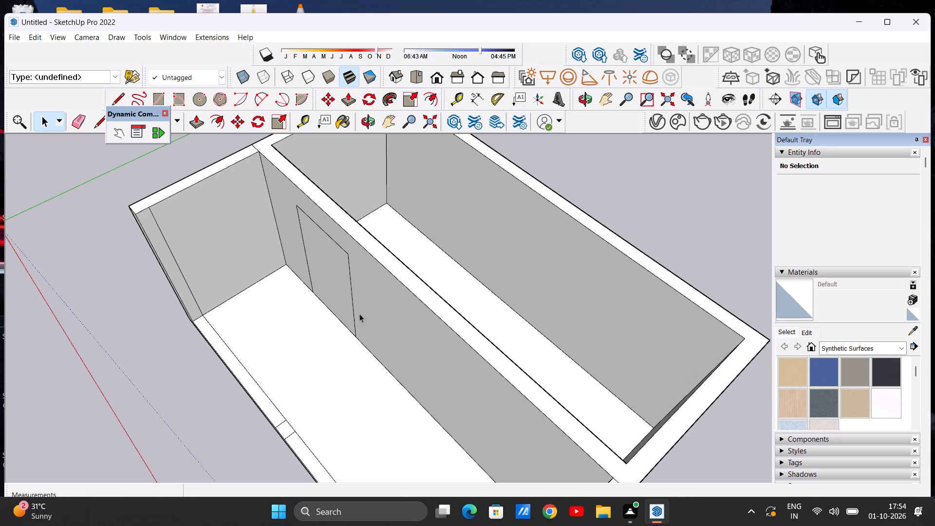
scroll(353, 268, "down", 2)
scroll(372, 237, "up", 4)
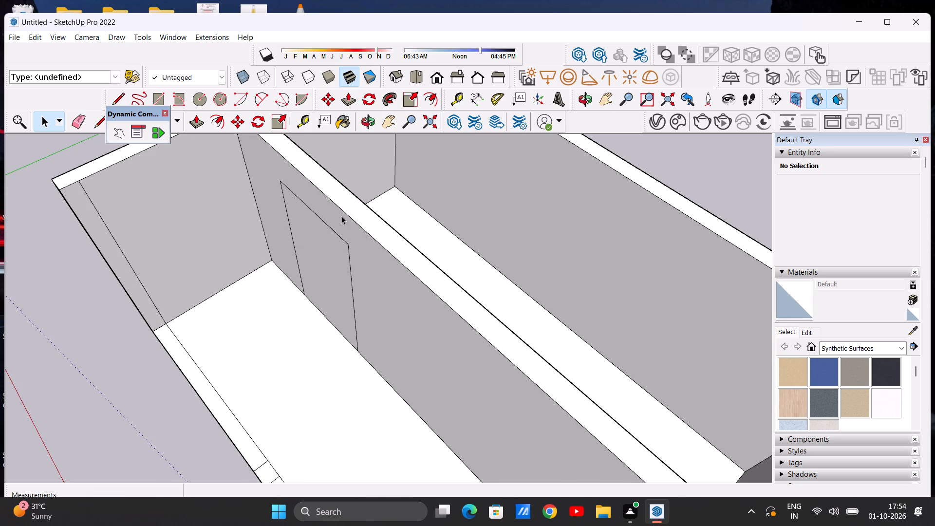
left_click(197, 116)
scroll(357, 246, "down", 5)
scroll(330, 238, "up", 4)
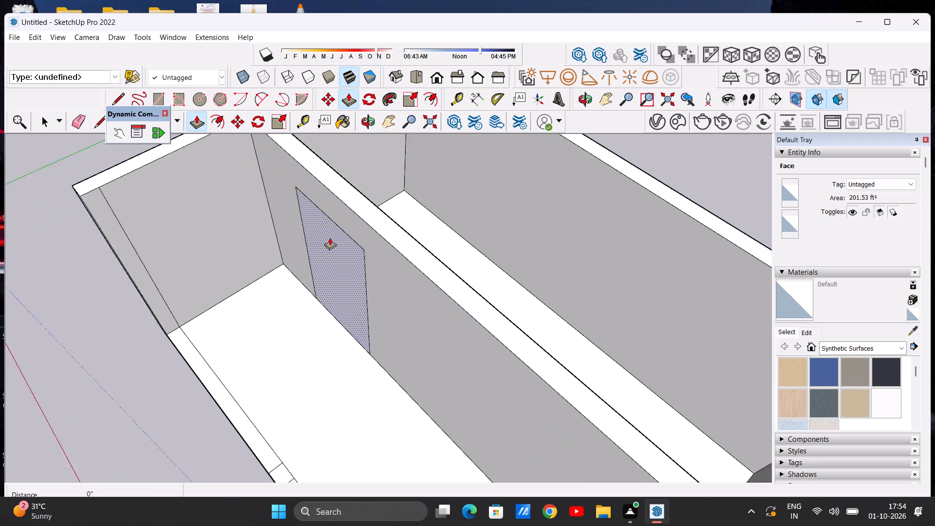
scroll(330, 238, "up", 2)
left_click(330, 238)
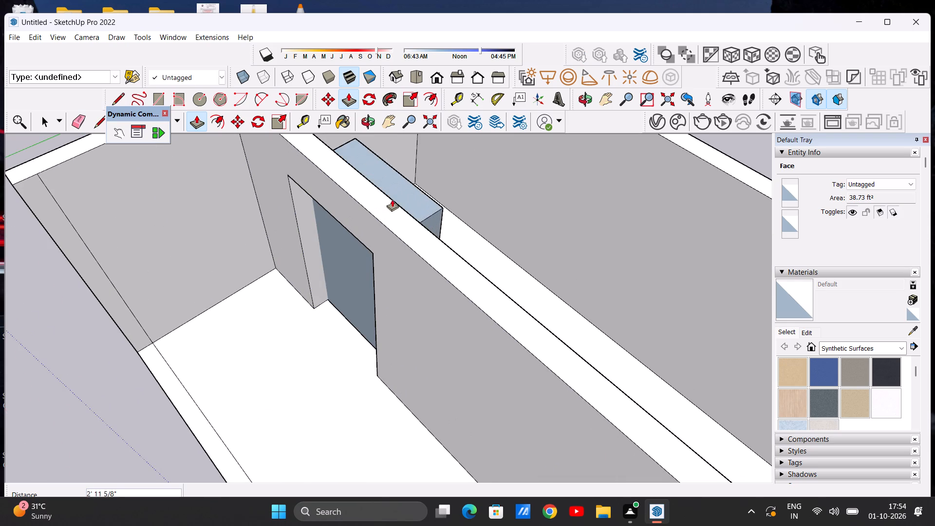
left_click(384, 191)
key("space")
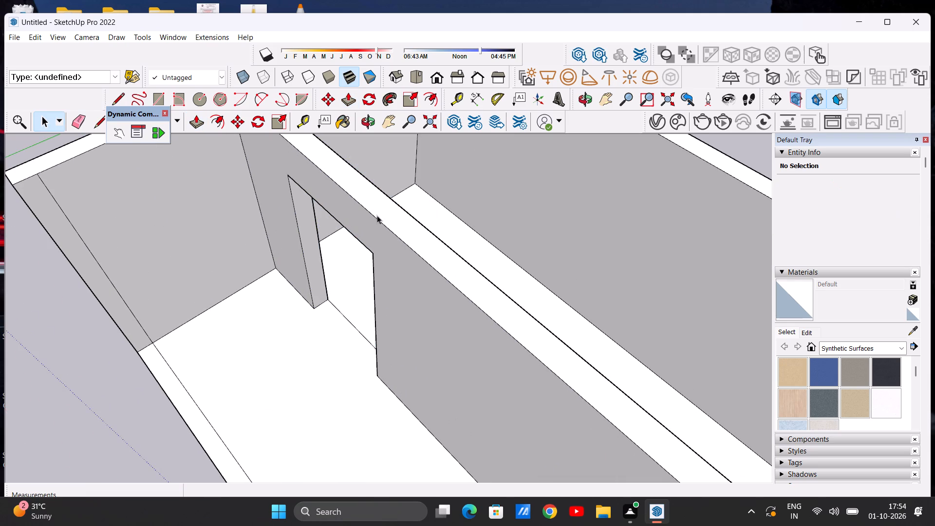
Examine the door opening, both side walls and the front column outline from the front of the building.
scroll(344, 271, "down", 13)
middle_click_drag(307, 281, 509, 198)
middle_click_drag(355, 335, 352, 273)
scroll(352, 273, "up", 1)
scroll(312, 293, "up", 7)
scroll(389, 305, "up", 4)
scroll(346, 350, "down", 7)
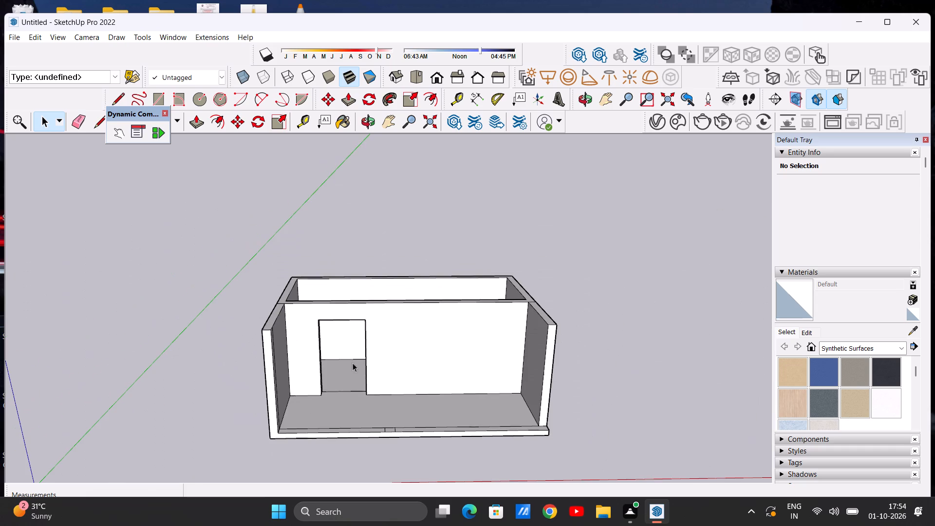
scroll(353, 363, "down", 1)
middle_click_drag(342, 409, 342, 423)
scroll(354, 404, "up", 5)
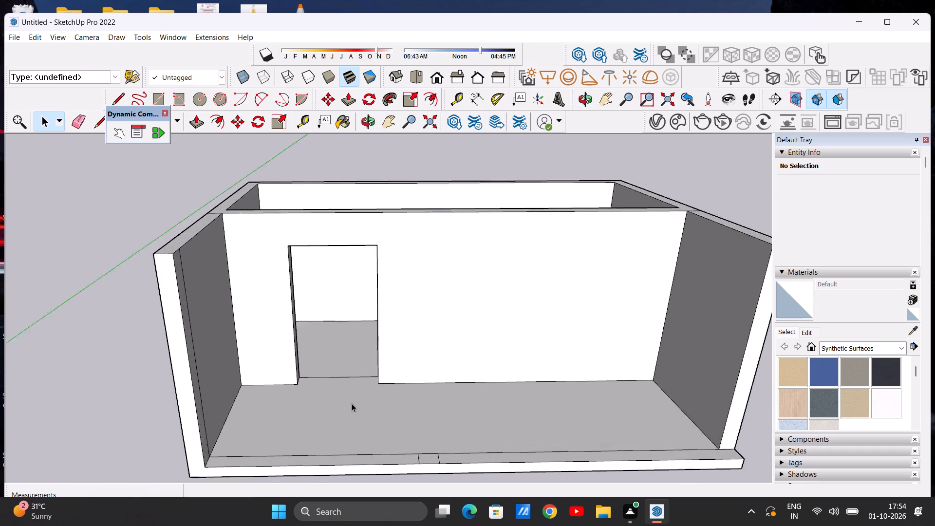
scroll(352, 403, "up", 3)
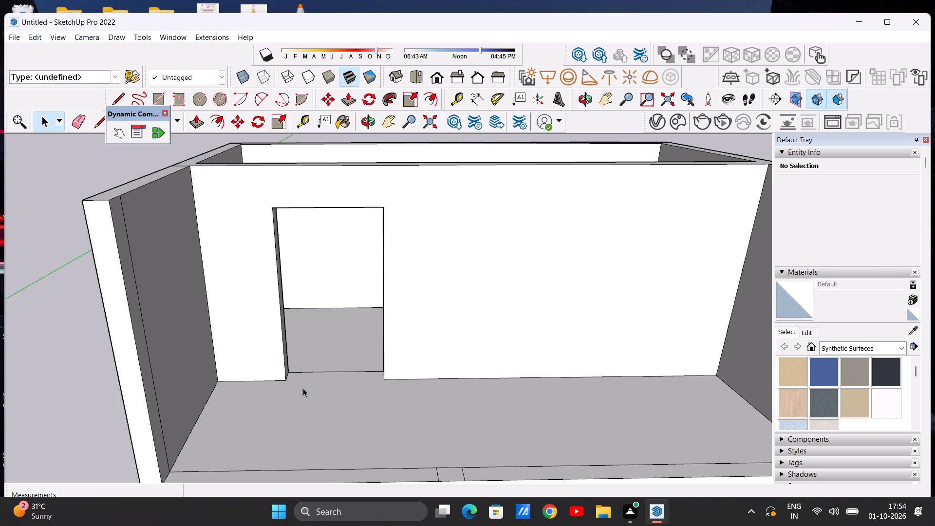
scroll(308, 385, "down", 1)
scroll(347, 401, "down", 8)
scroll(378, 398, "up", 6)
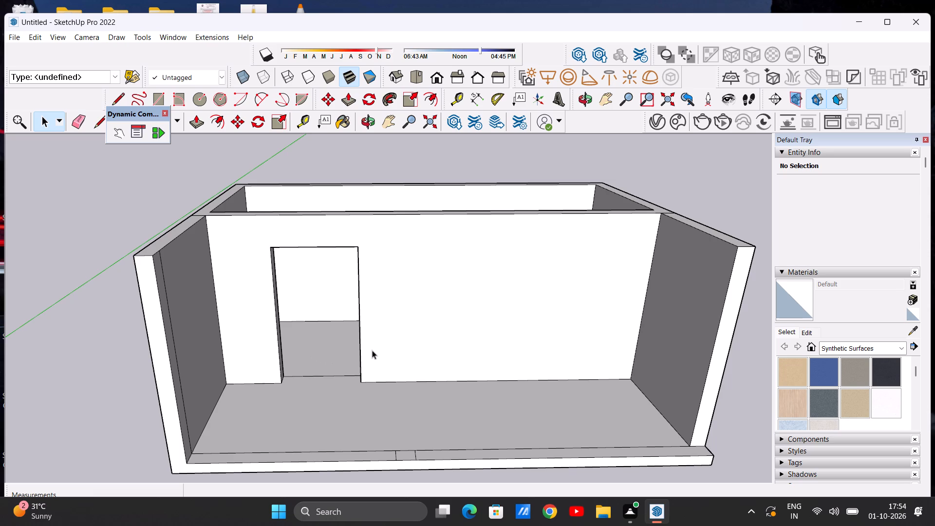
Undo the door opening cut, the front room's right side wall extrusion and the 9" line across its strip.
key("ctrl+z")
key("ctrl+z")
key("ctrl+z")
key("space")
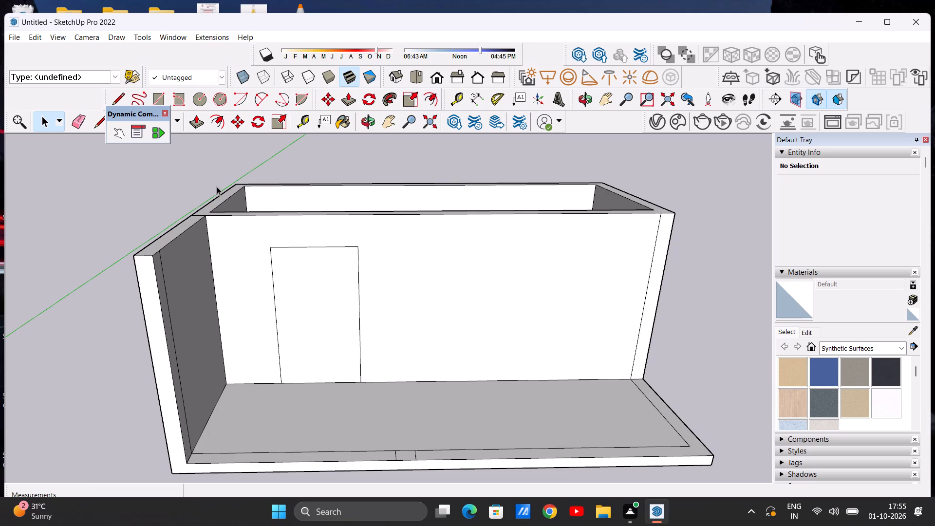
Erase the three edges of the door outline from the dividing wall.
key("e")
left_click_drag(270, 290, 378, 292)
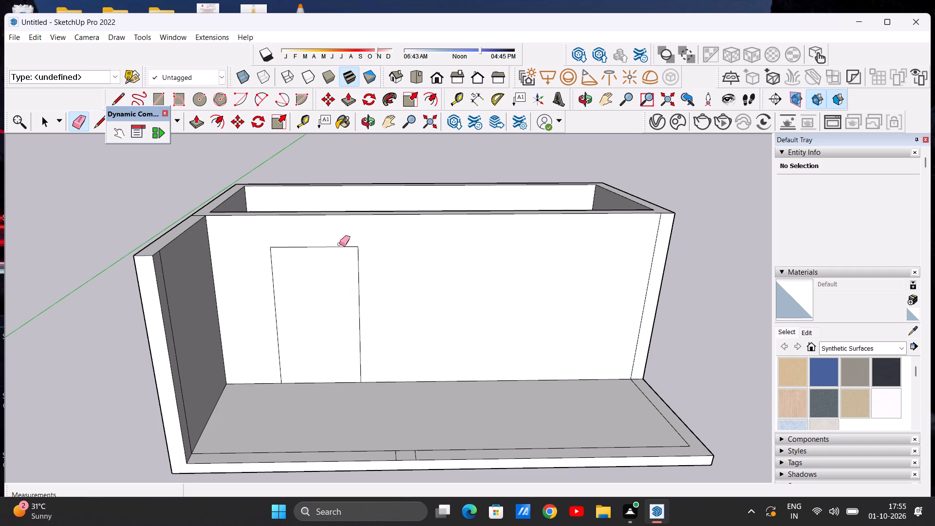
left_click_drag(338, 243, 346, 281)
left_click_drag(361, 271, 349, 282)
left_click_drag(319, 244, 319, 259)
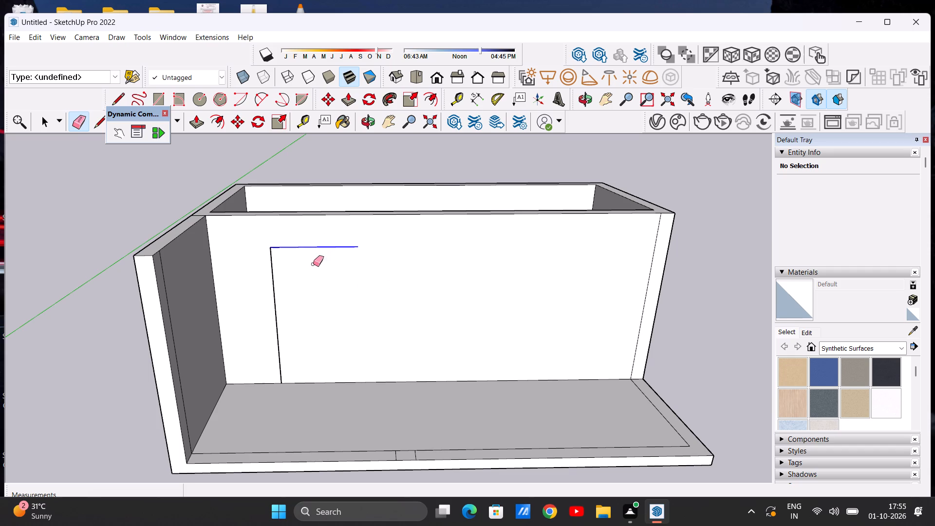
left_click(274, 284)
key("space")
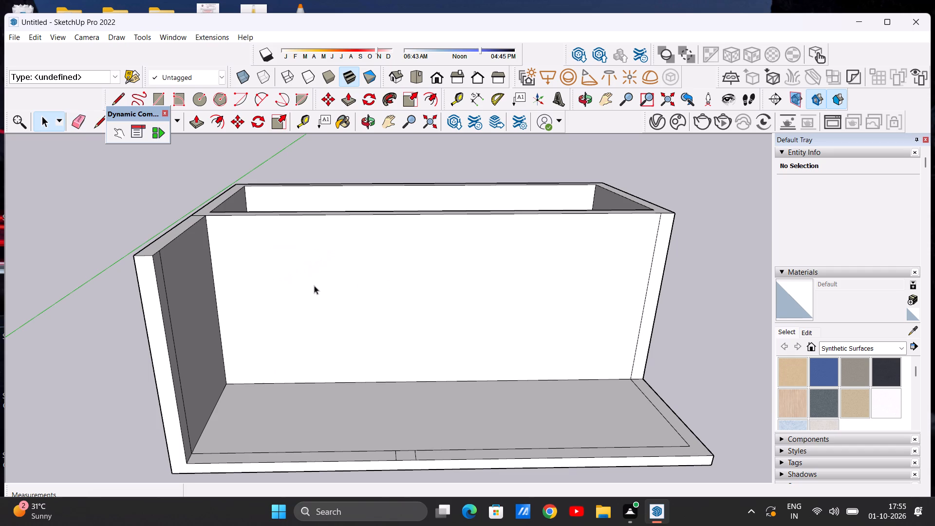
In front view, draw a window rectangle about 6' 1/2" wide by 5' 6" high on the upper left part of the dividing wall.
left_click(442, 80)
scroll(411, 275, "down", 3)
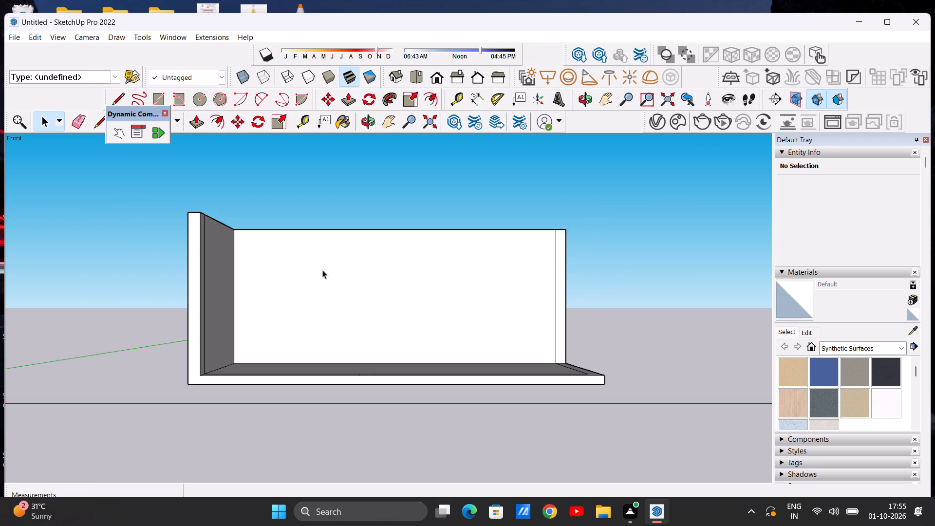
scroll(270, 248, "up", 3)
key("r")
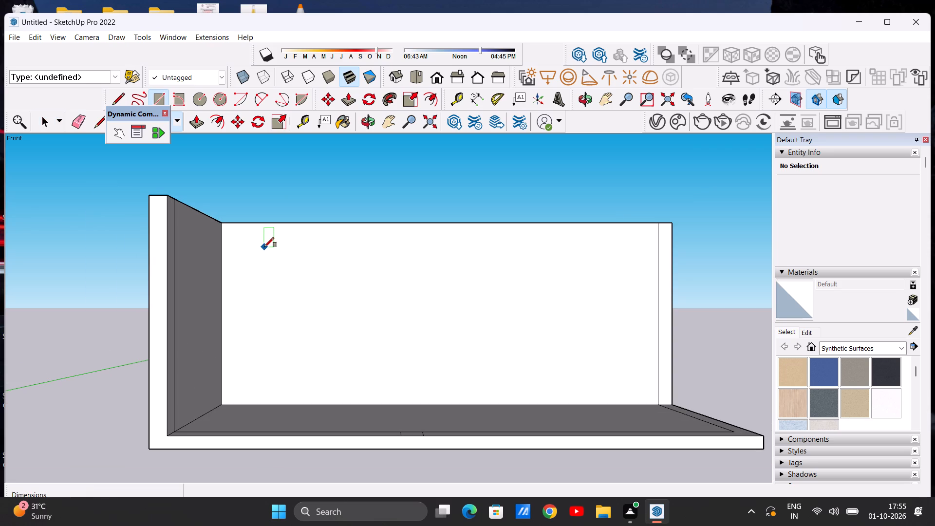
left_click(266, 245)
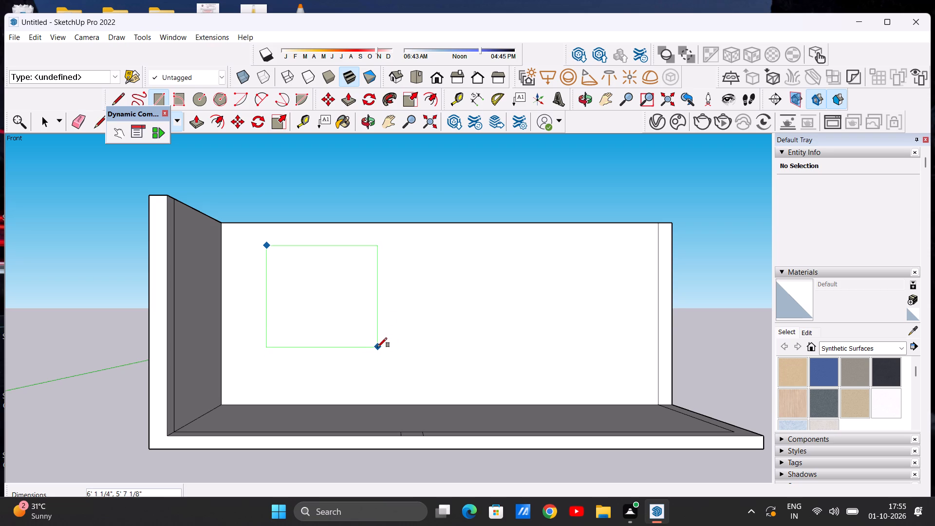
left_click(376, 345)
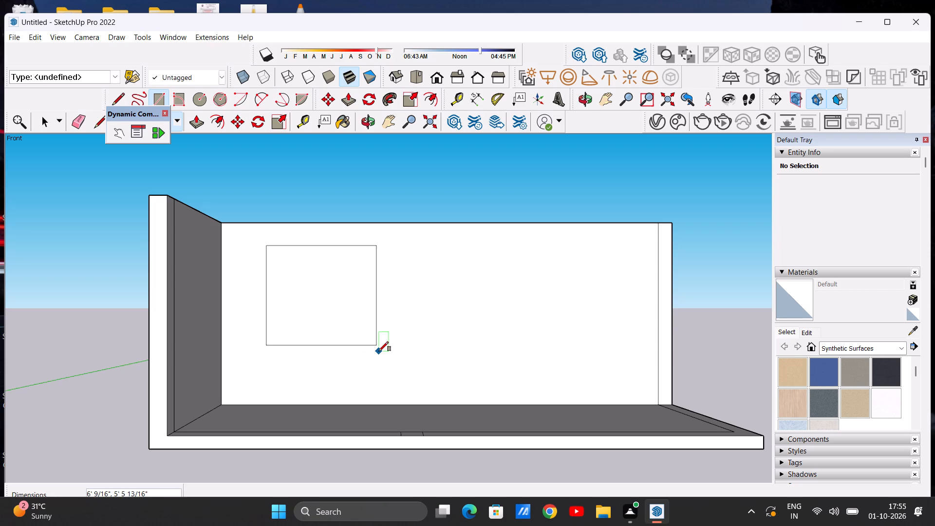
key("space")
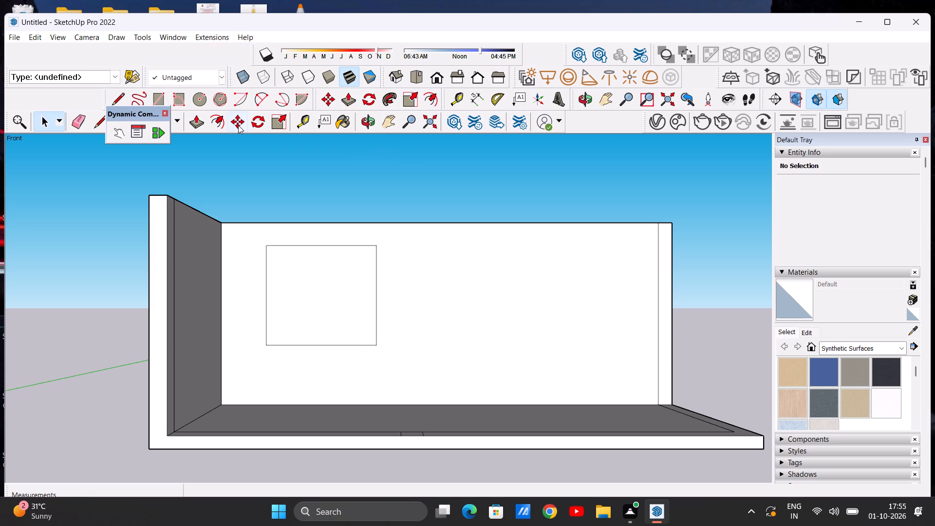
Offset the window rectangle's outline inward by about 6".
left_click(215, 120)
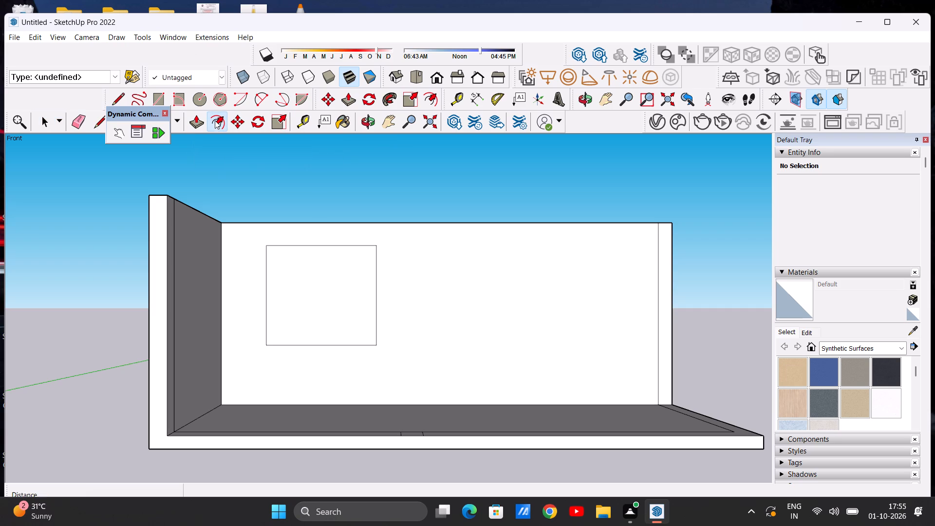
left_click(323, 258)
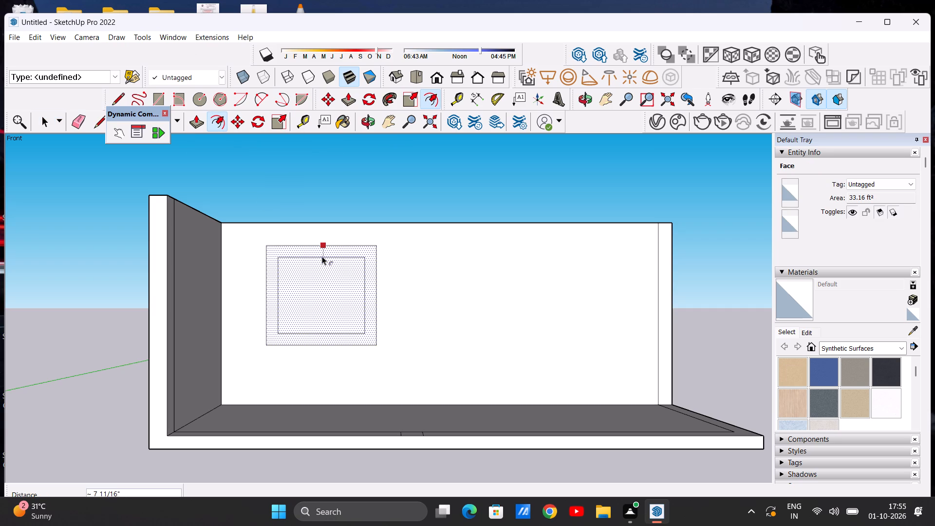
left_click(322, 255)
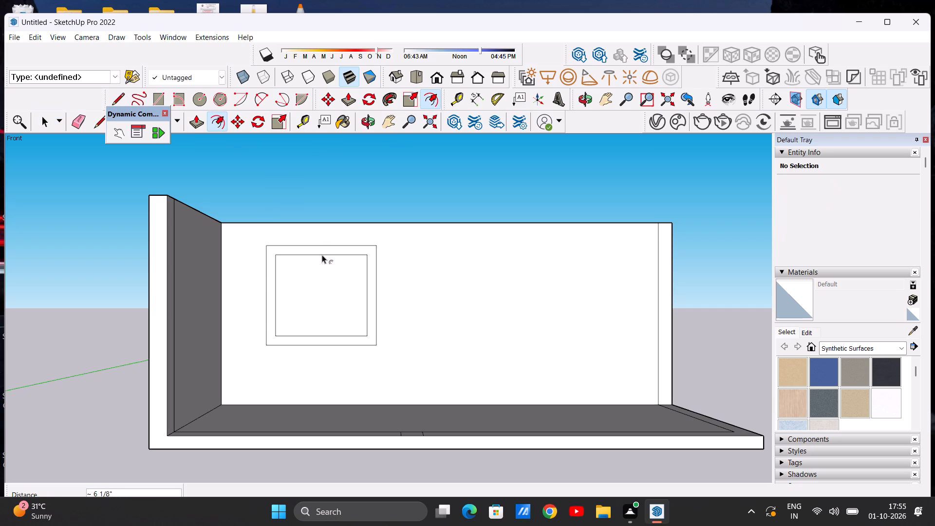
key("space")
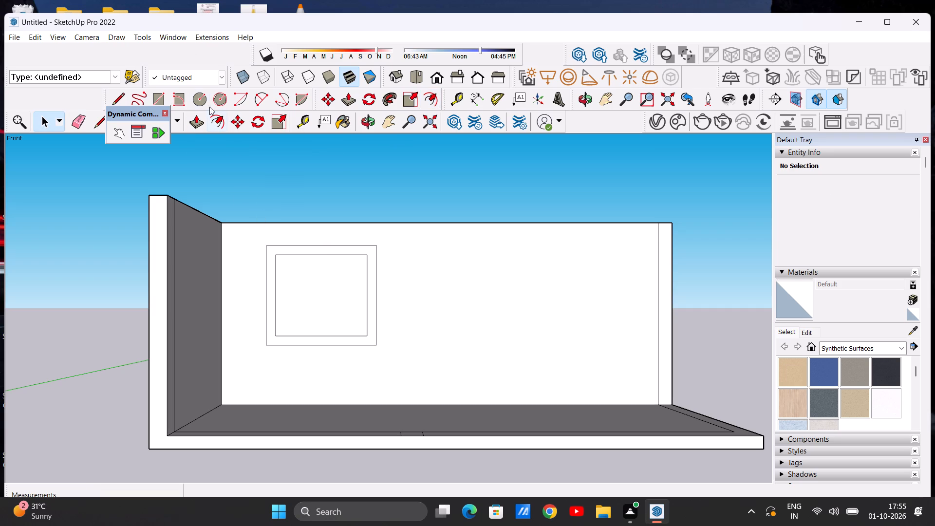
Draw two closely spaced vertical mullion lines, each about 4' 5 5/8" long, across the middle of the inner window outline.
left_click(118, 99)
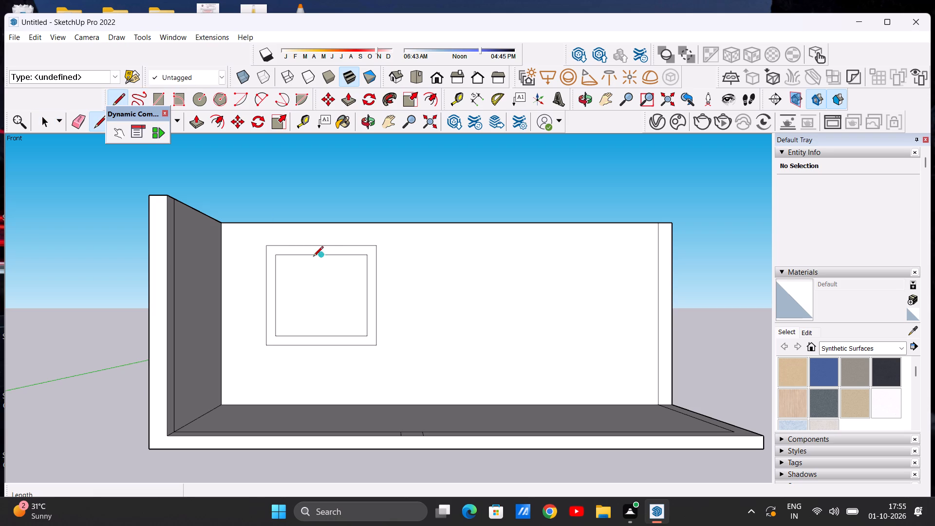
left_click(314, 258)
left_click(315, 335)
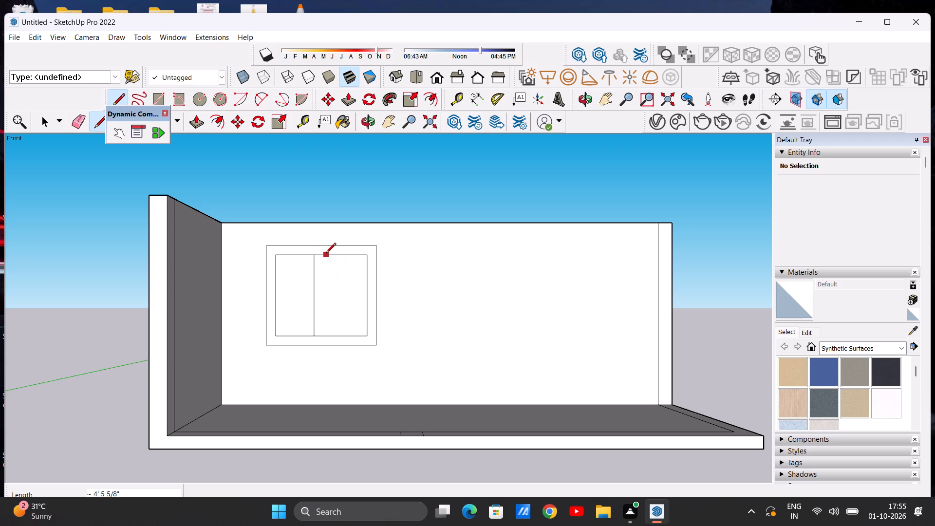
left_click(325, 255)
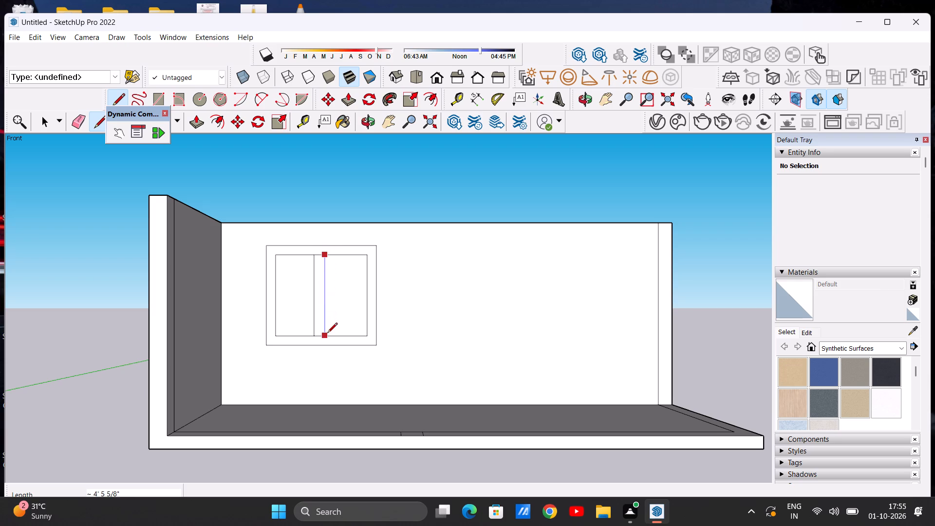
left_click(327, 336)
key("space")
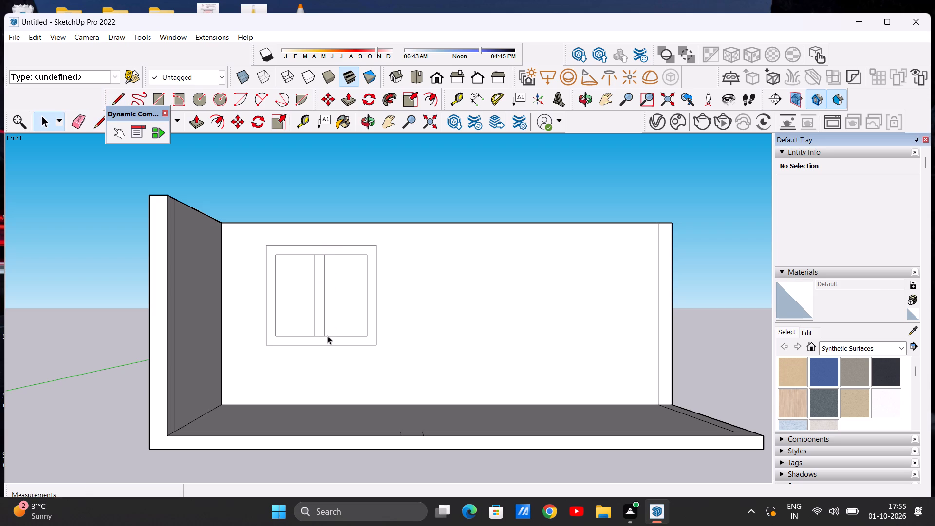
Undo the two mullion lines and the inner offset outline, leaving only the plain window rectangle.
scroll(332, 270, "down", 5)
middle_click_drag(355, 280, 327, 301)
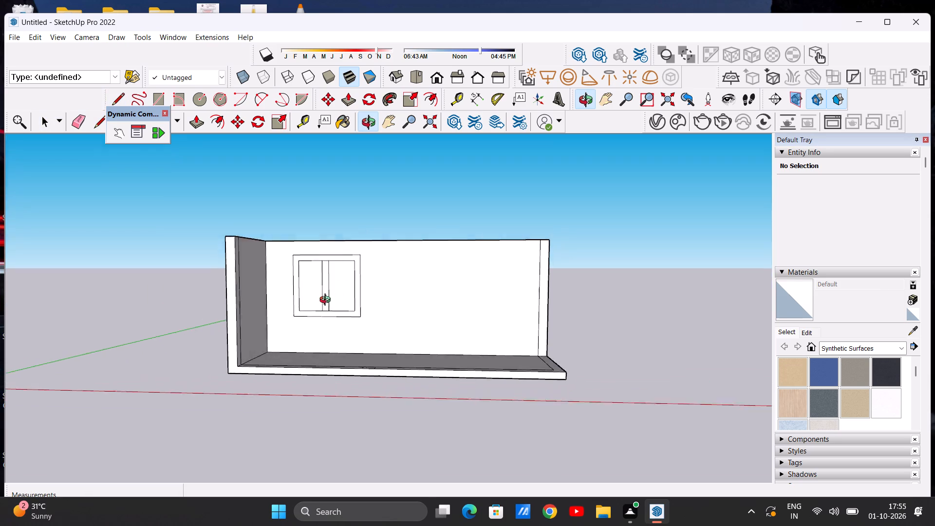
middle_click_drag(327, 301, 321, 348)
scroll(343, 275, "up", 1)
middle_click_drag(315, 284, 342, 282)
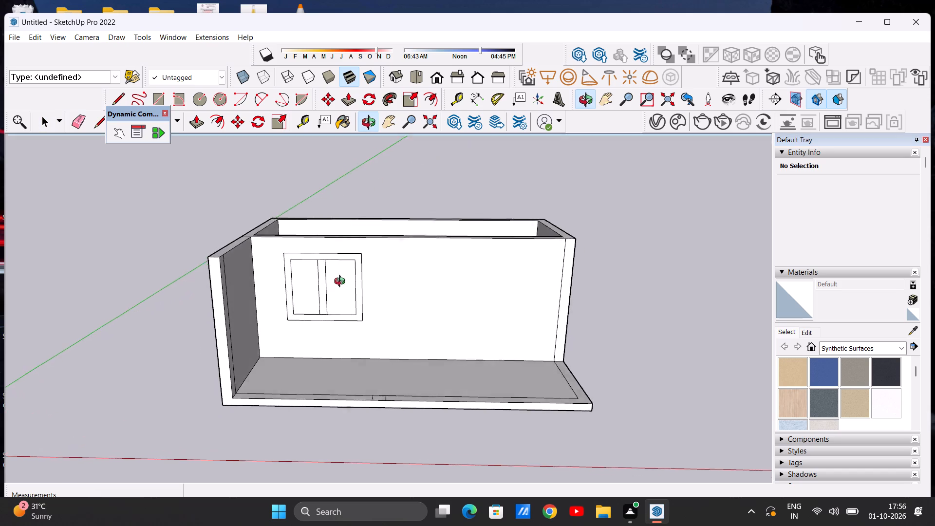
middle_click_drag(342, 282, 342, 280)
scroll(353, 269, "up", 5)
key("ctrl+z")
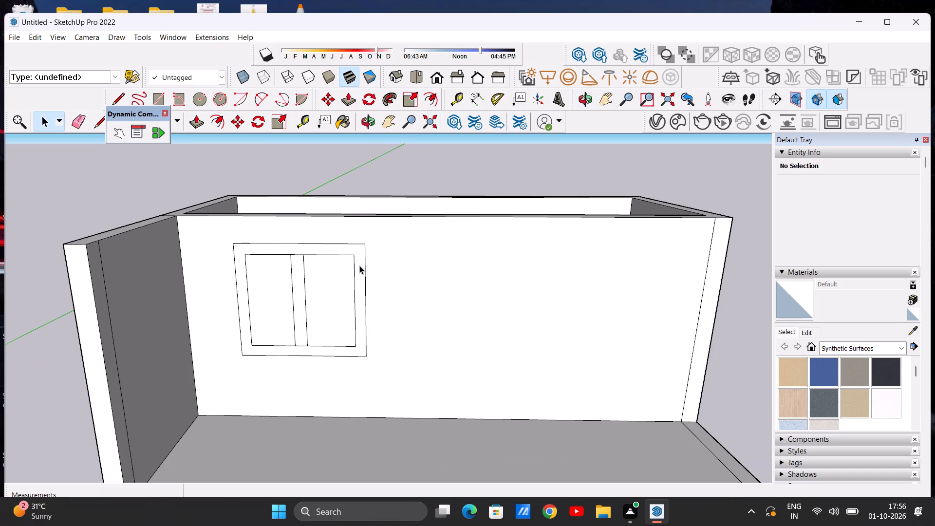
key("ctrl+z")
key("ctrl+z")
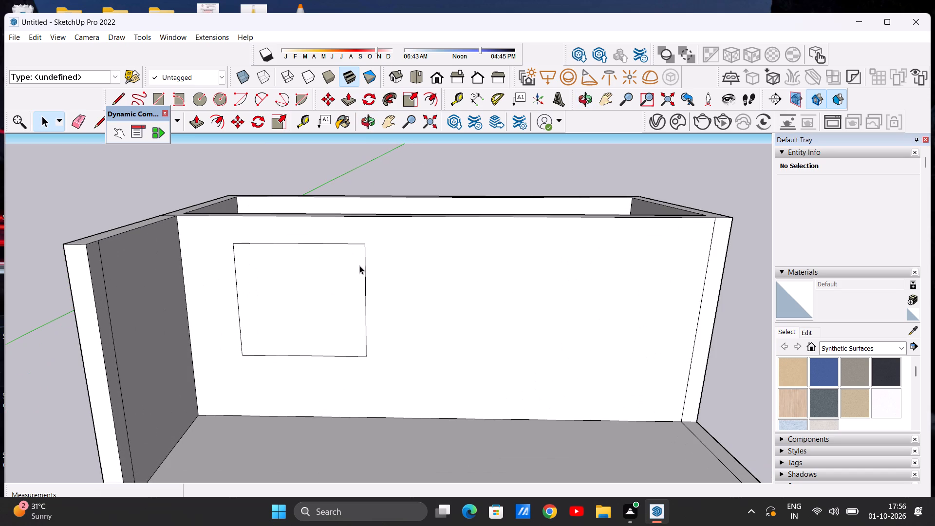
Push/Pull the window rectangle through the full thickness of the dividing wall to cut a window opening.
key("p")
scroll(419, 187, "down", 3)
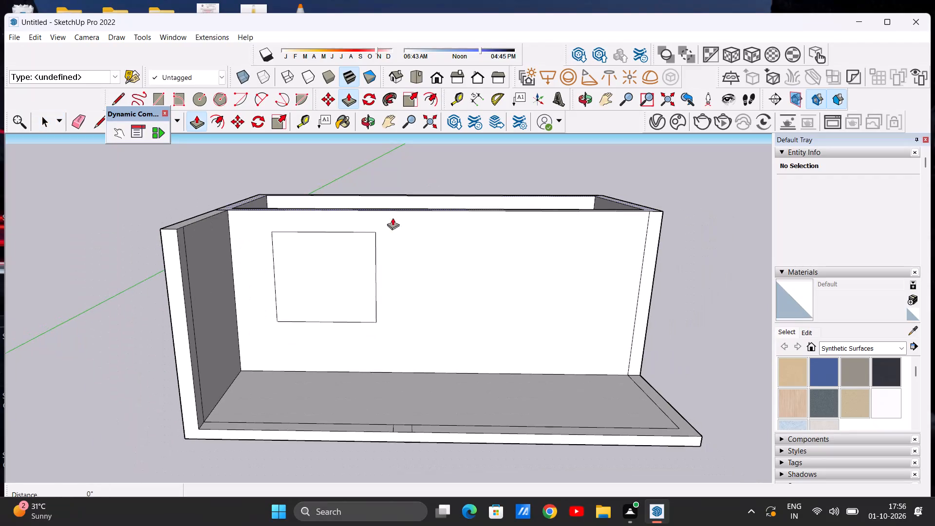
middle_click_drag(368, 246, 248, 340)
scroll(334, 240, "up", 5)
left_click(337, 239)
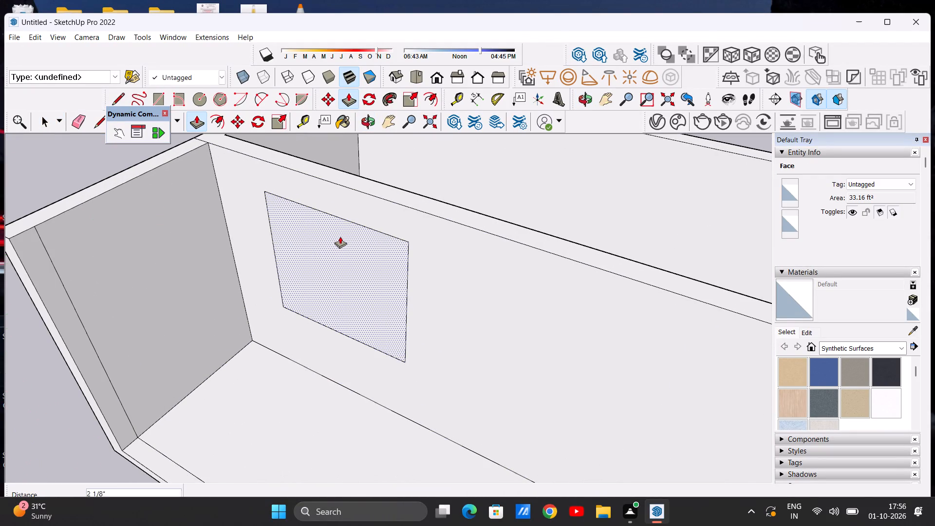
left_click(384, 187)
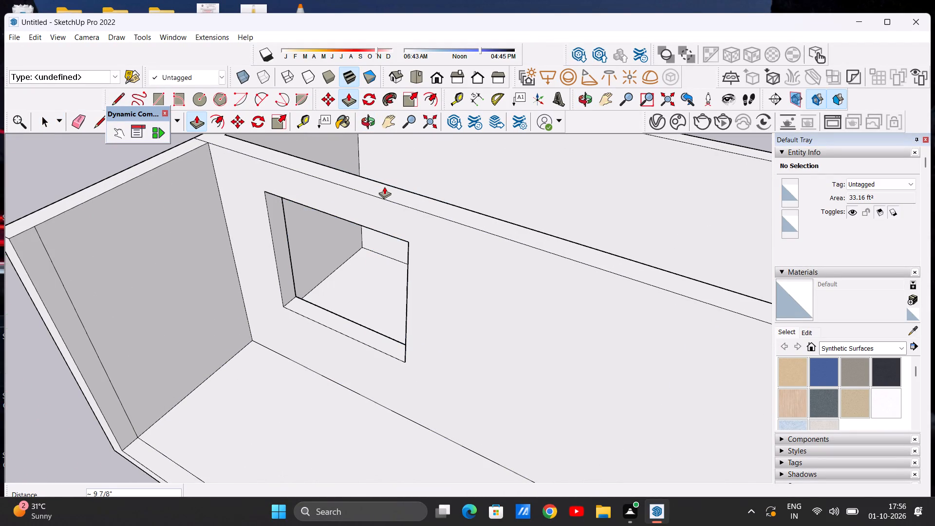
key("space")
Retrace the window opening's front top edge with a line from corner to corner to fill the opening with a face.
scroll(288, 268, "up", 1)
middle_click_drag(288, 280, 443, 184)
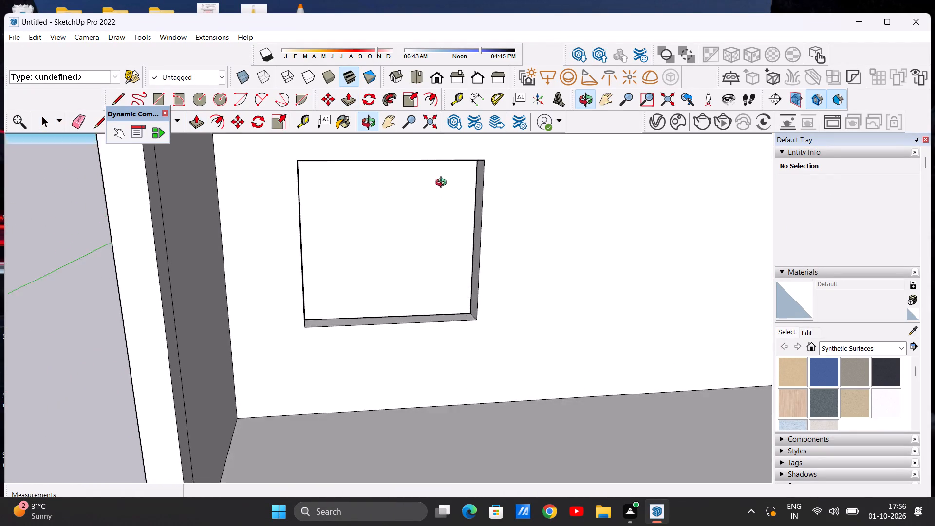
middle_click_drag(443, 184, 405, 209)
scroll(360, 238, "down", 4)
middle_click_drag(384, 256, 381, 235)
scroll(419, 199, "up", 1)
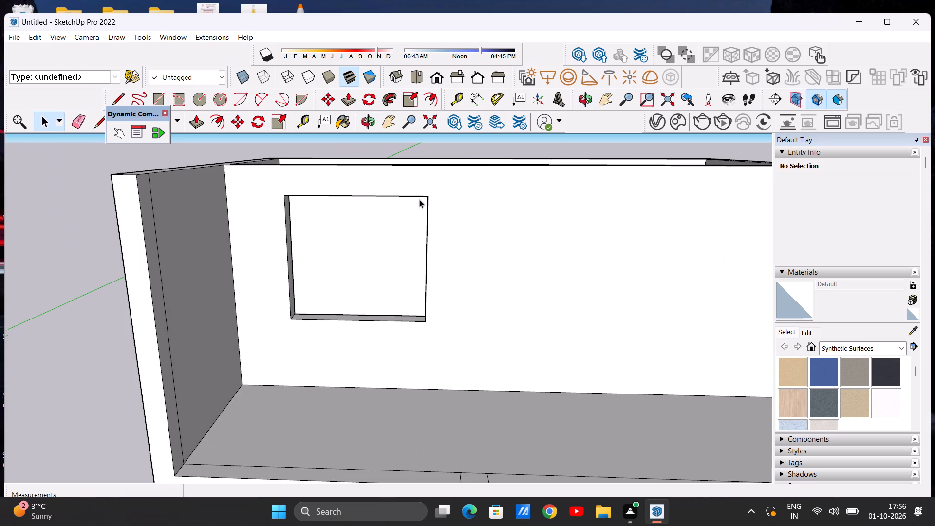
scroll(419, 199, "up", 1)
key("l")
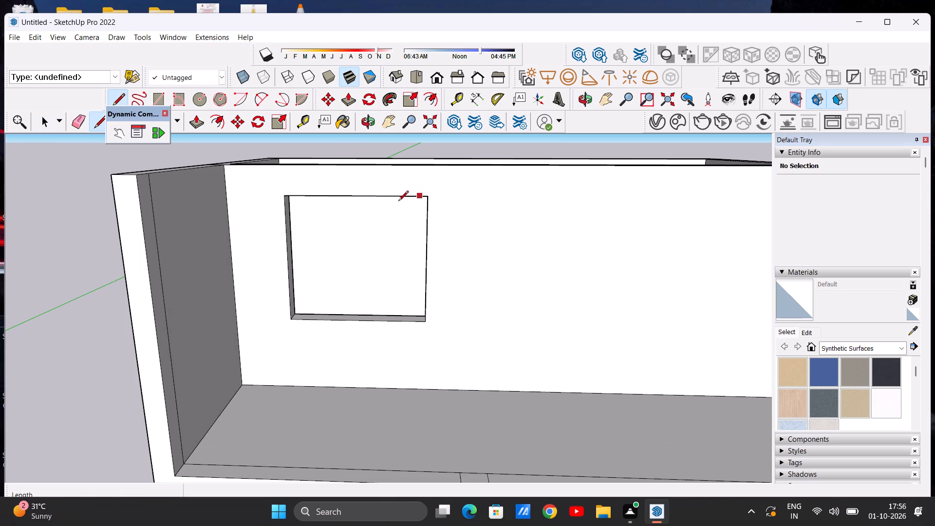
left_click(284, 198)
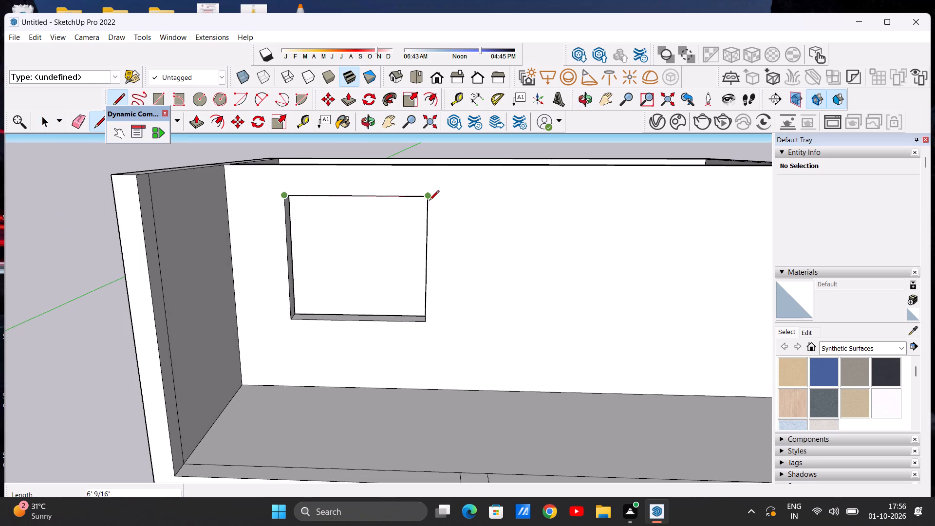
left_click(429, 200)
key("space")
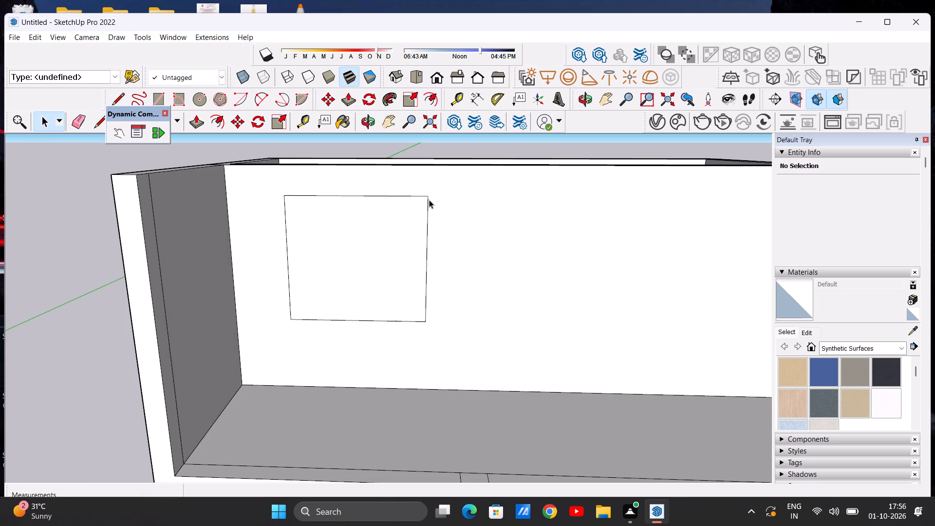
Offset the new window face's outline inward by about 5 5/8" to form a frame border.
left_click(216, 124)
left_click(331, 210)
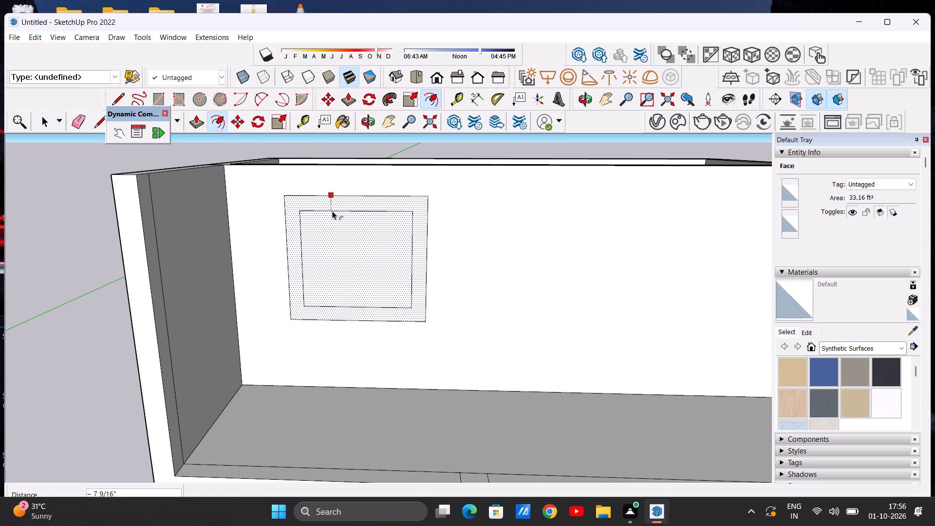
left_click(333, 207)
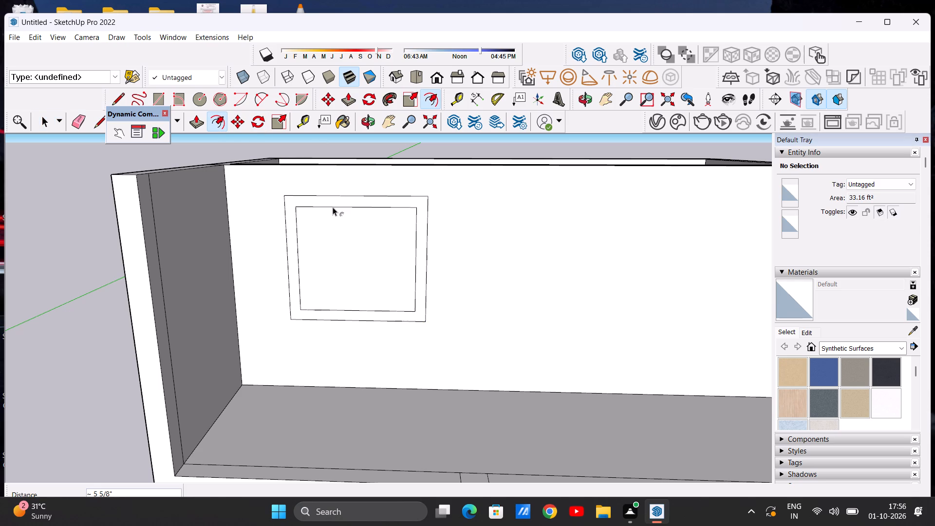
key("space")
Draw two vertical lines about 4' 6 5/8" long, side by side near the middle of the inner window rectangle, as a mullion.
key("l")
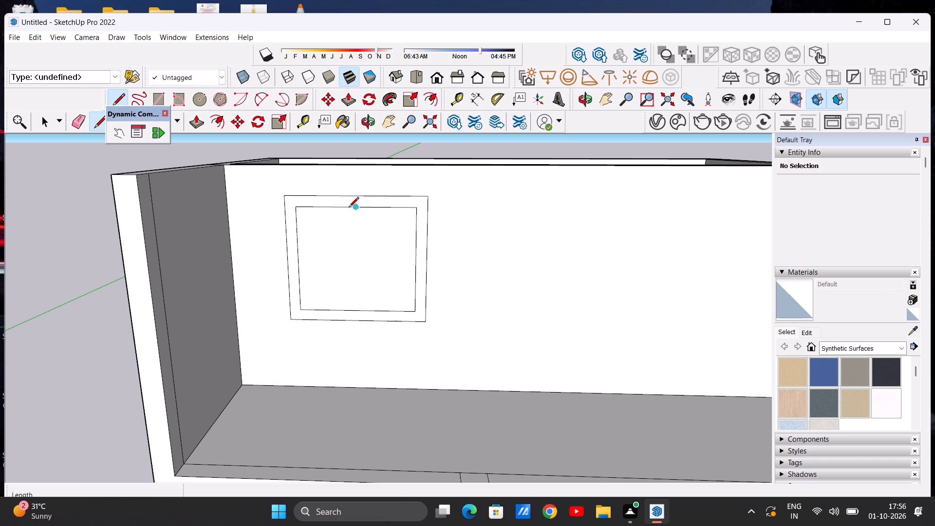
left_click(348, 208)
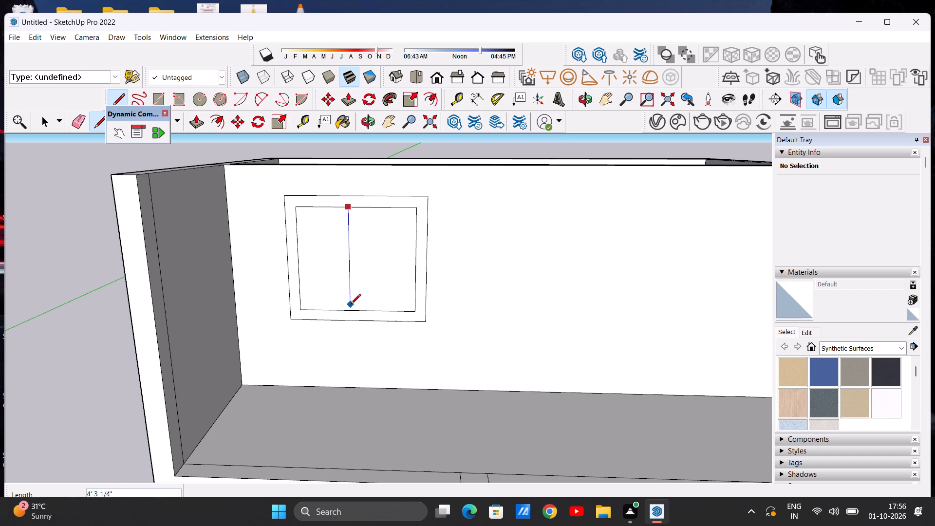
left_click(348, 314)
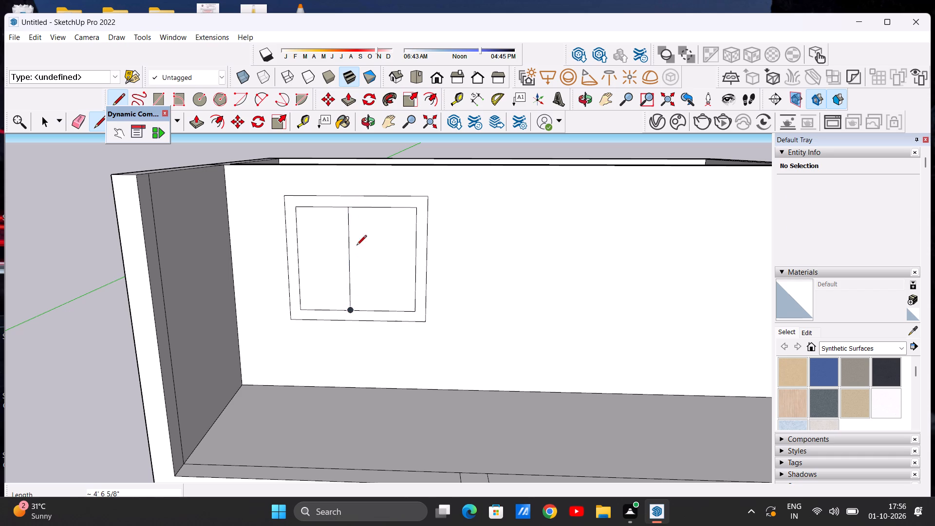
left_click(362, 208)
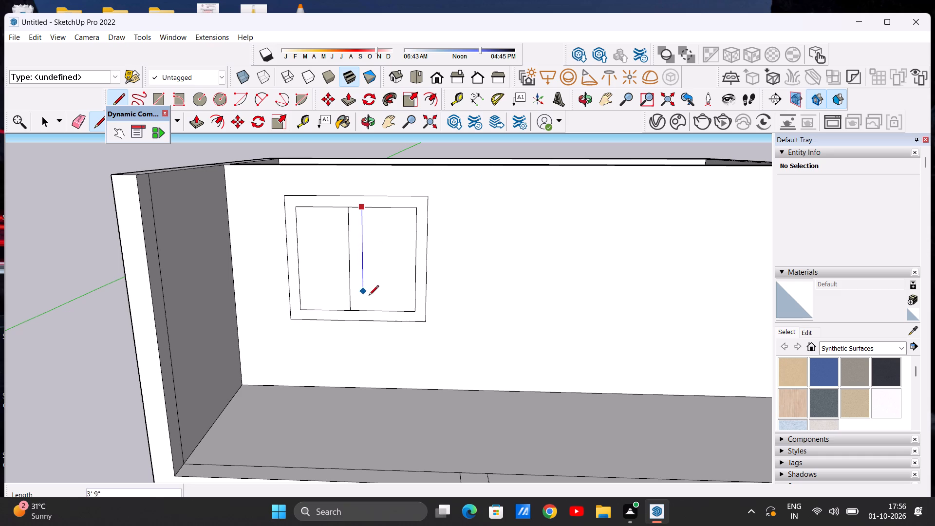
left_click(367, 310)
key("space")
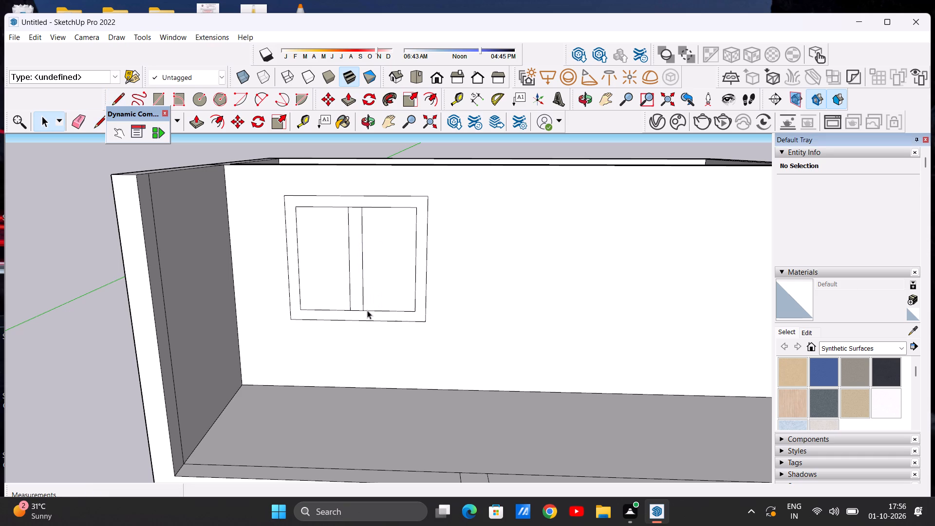
Examine the framed window and its mullion lines in the dividing wall from near and far.
scroll(342, 283, "down", 9)
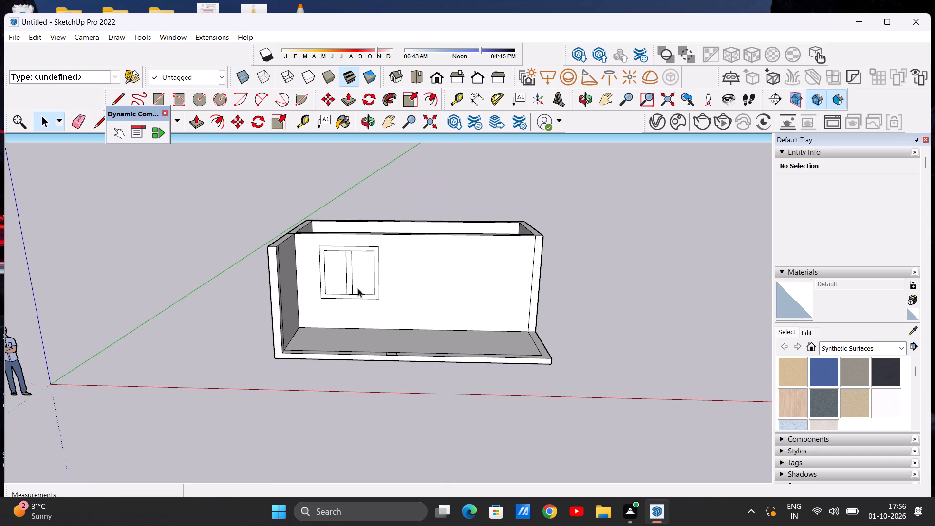
scroll(354, 297, "up", 3)
middle_click_drag(355, 300, 371, 279)
scroll(357, 298, "up", 1)
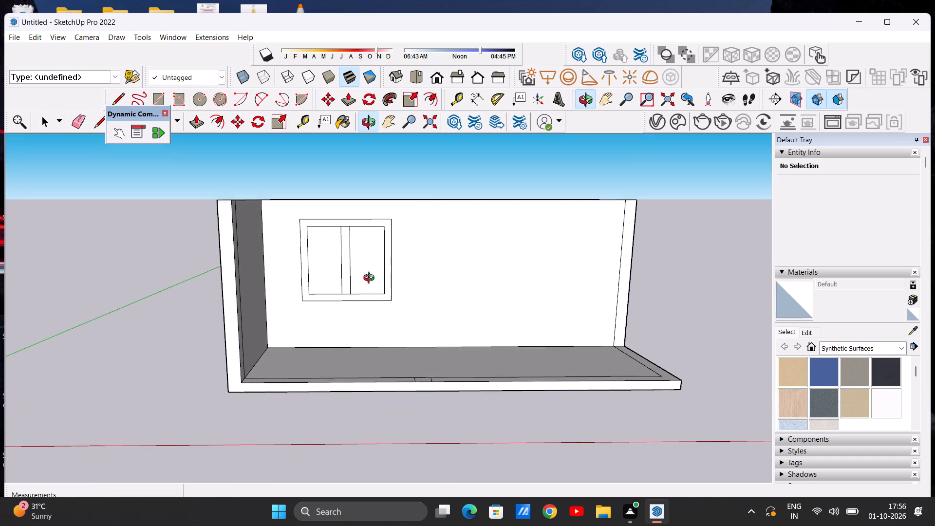
middle_click_drag(371, 279, 359, 282)
scroll(354, 240, "up", 2)
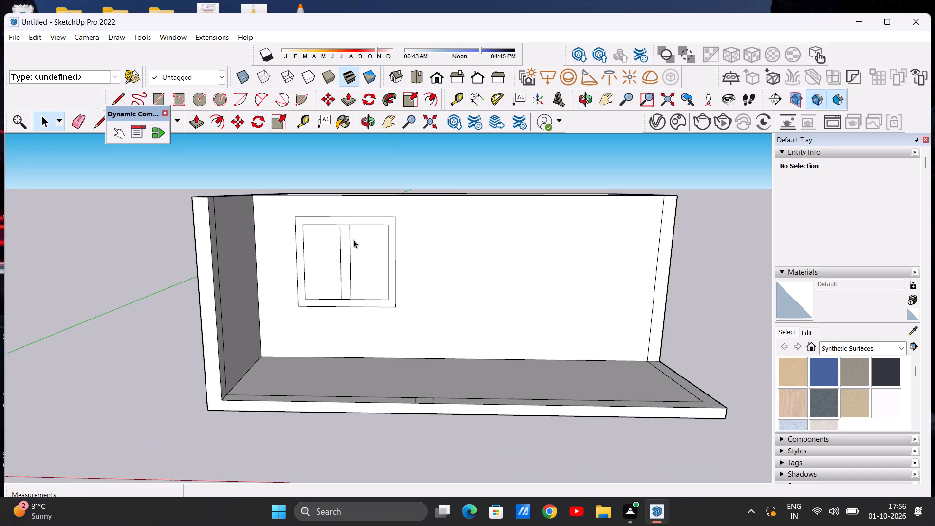
scroll(354, 240, "up", 4)
scroll(338, 259, "down", 5)
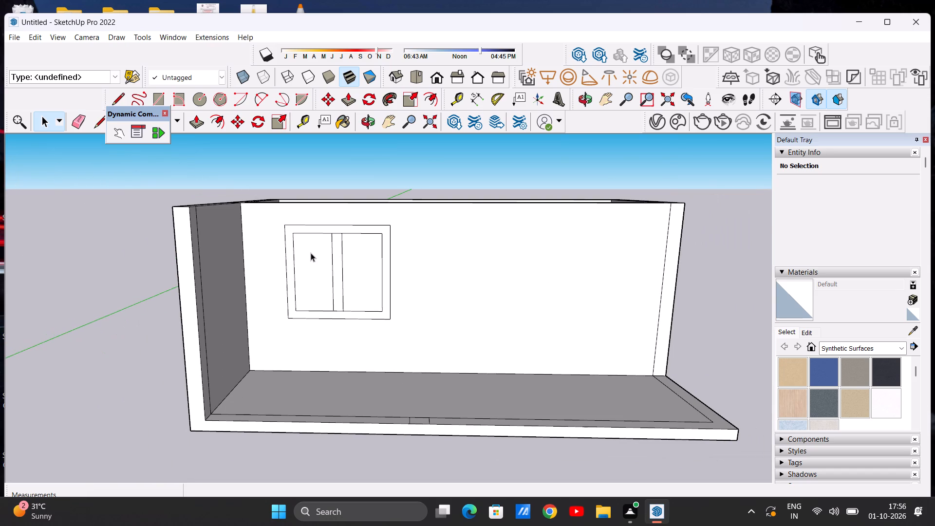
scroll(303, 249, "up", 5)
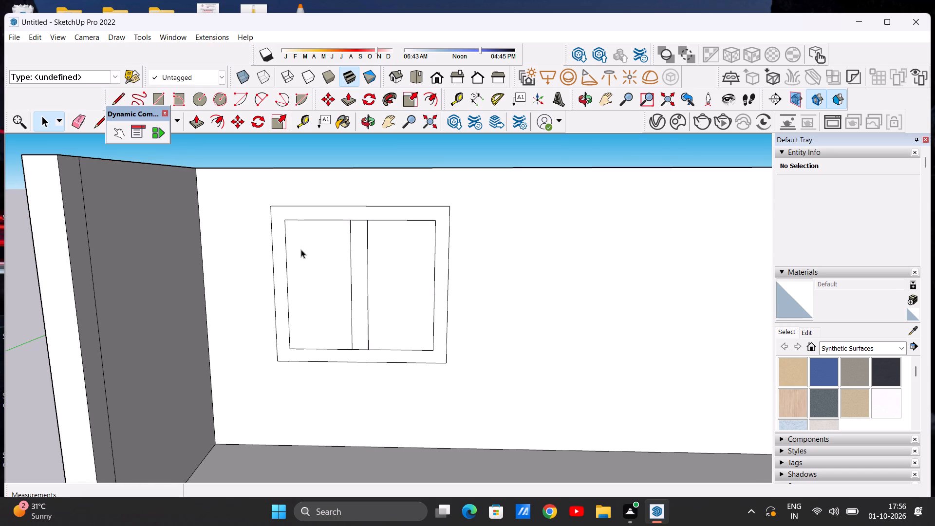
scroll(302, 248, "down", 11)
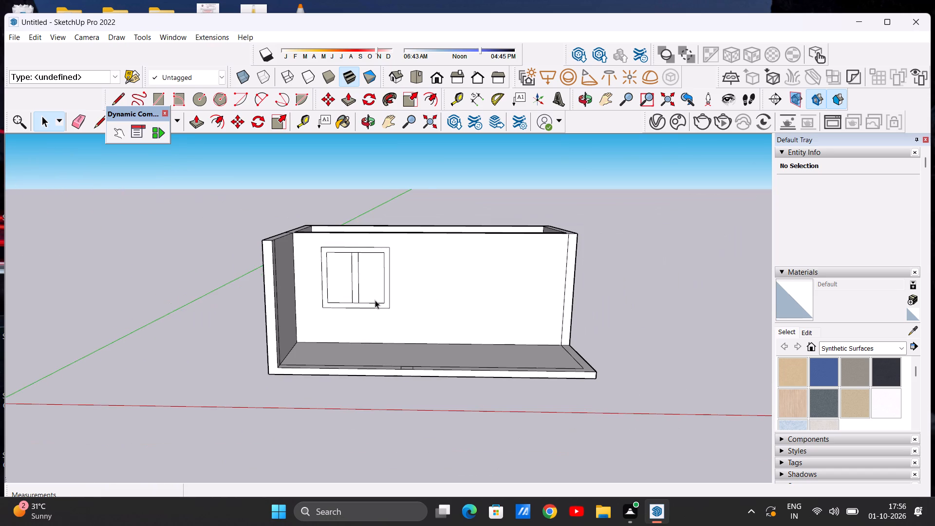
middle_click_drag(374, 310, 372, 301)
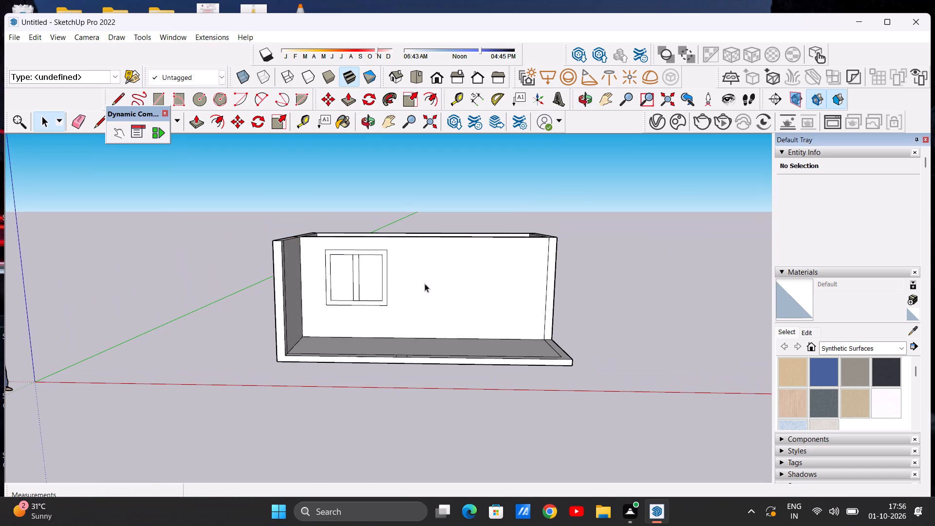
Draw a line from the floor outline's inner front corner, at the end without a wall, straight out to the slab's outer edge.
middle_click_drag(507, 316, 282, 450)
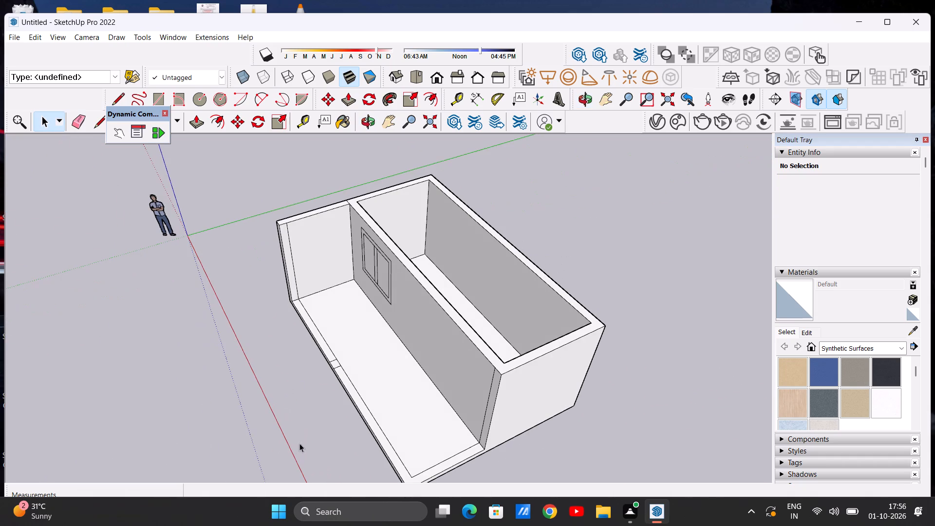
middle_click_drag(441, 435, 572, 456)
scroll(524, 456, "up", 7)
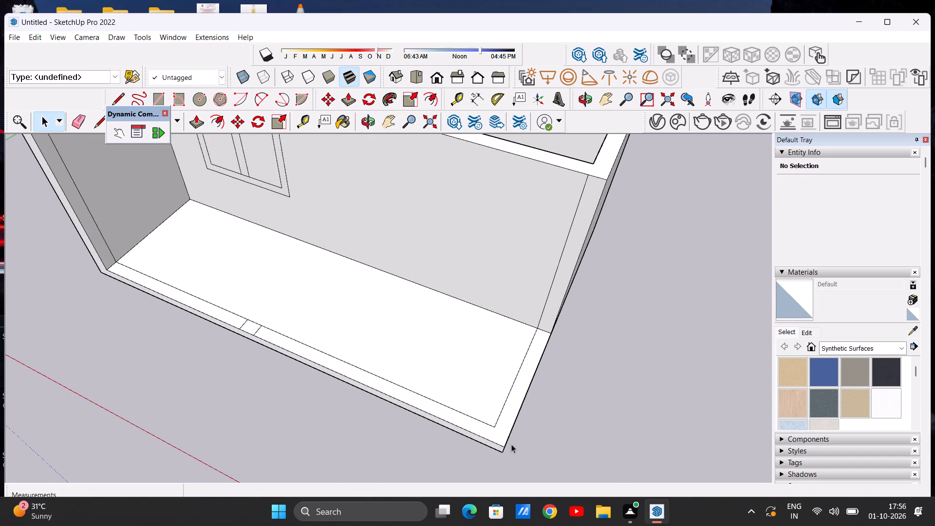
scroll(507, 440, "up", 3)
key("l")
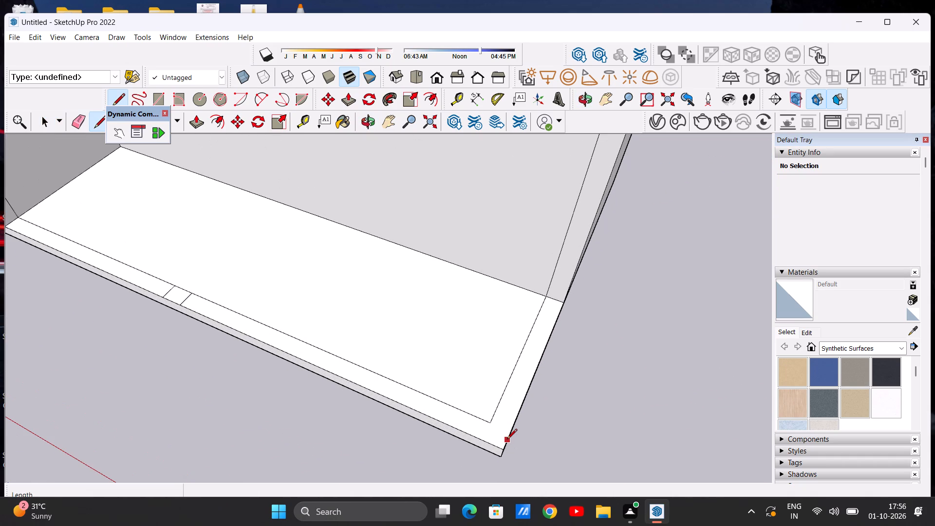
left_click(491, 425)
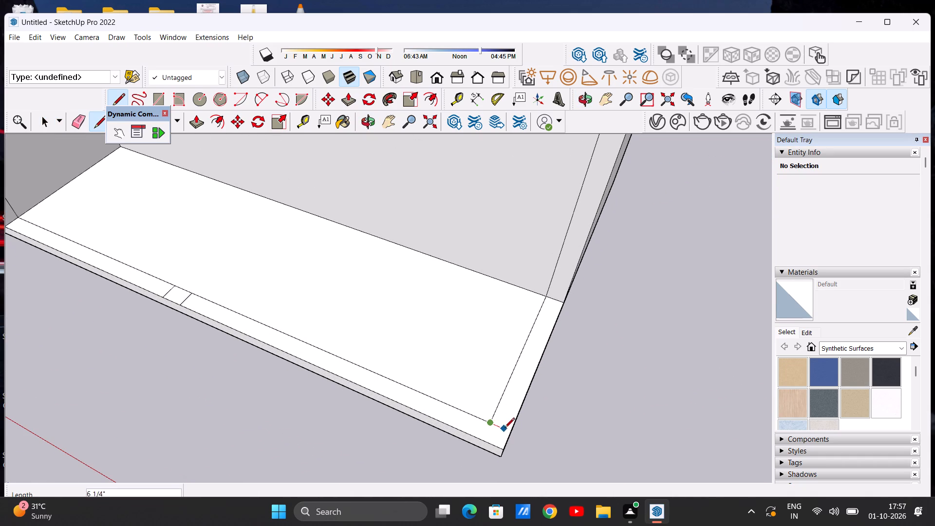
left_click(514, 432)
key("space")
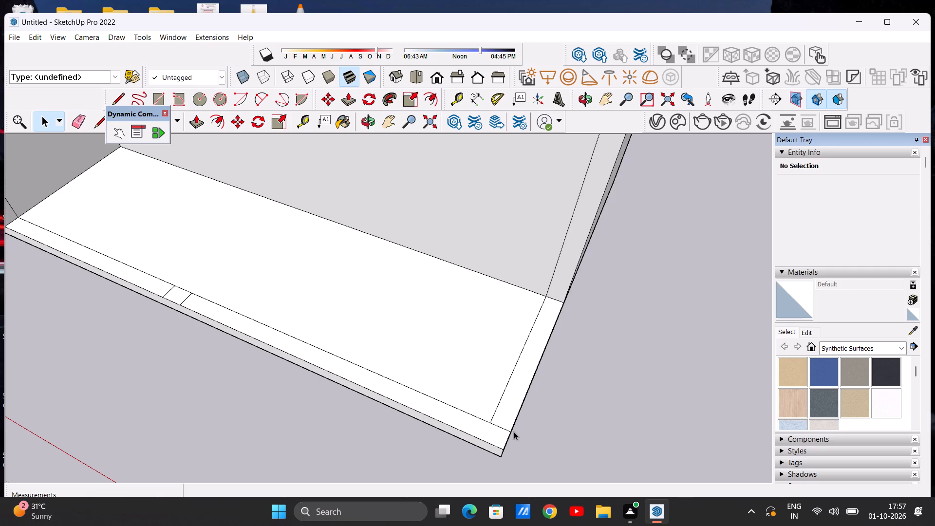
Examine the open front room, its unwalled end strip and the window in the dividing wall from several angles.
scroll(513, 431, "down", 5)
scroll(513, 431, "down", 20)
scroll(513, 431, "down", 3)
scroll(517, 383, "up", 8)
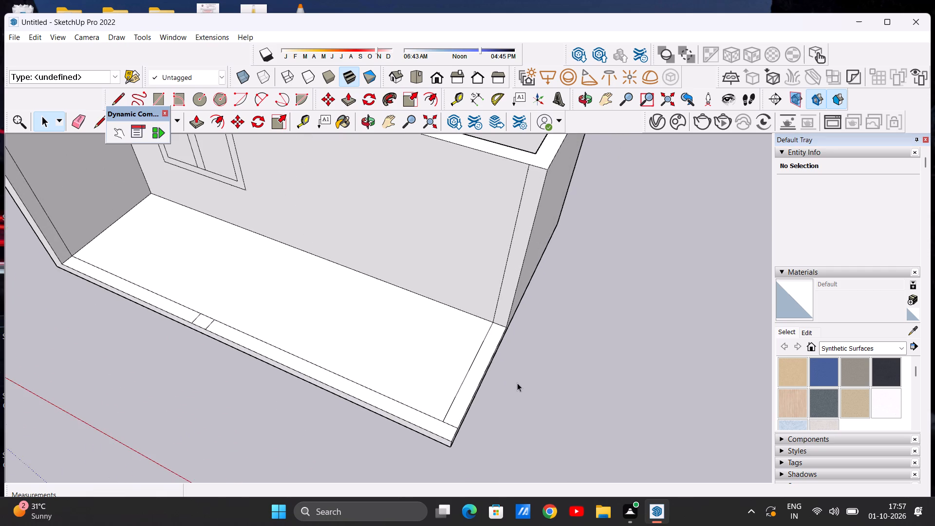
middle_click_drag(522, 383, 448, 387)
scroll(448, 389, "down", 5)
scroll(449, 346, "up", 2)
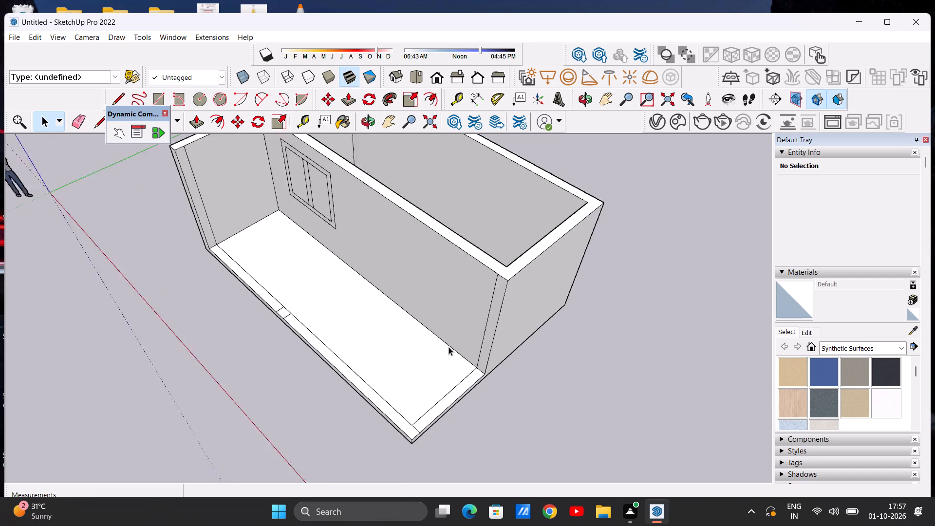
scroll(449, 347, "up", 4)
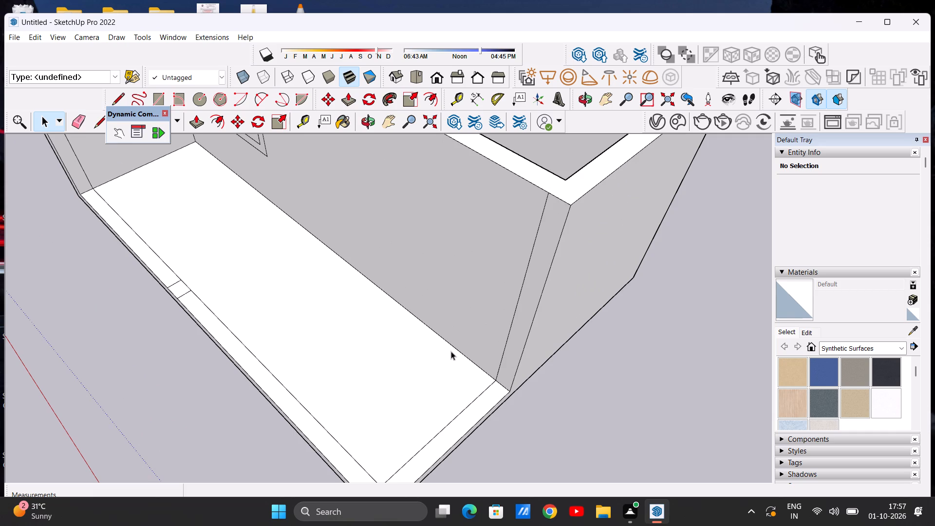
scroll(451, 351, "down", 2, "ctrl")
scroll(451, 351, "up", 2, "ctrl")
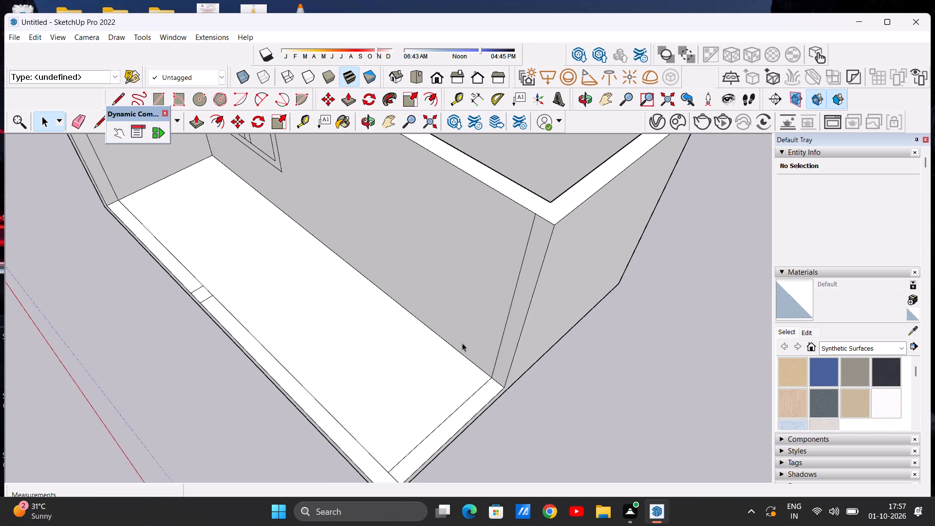
scroll(299, 356, "down", 6)
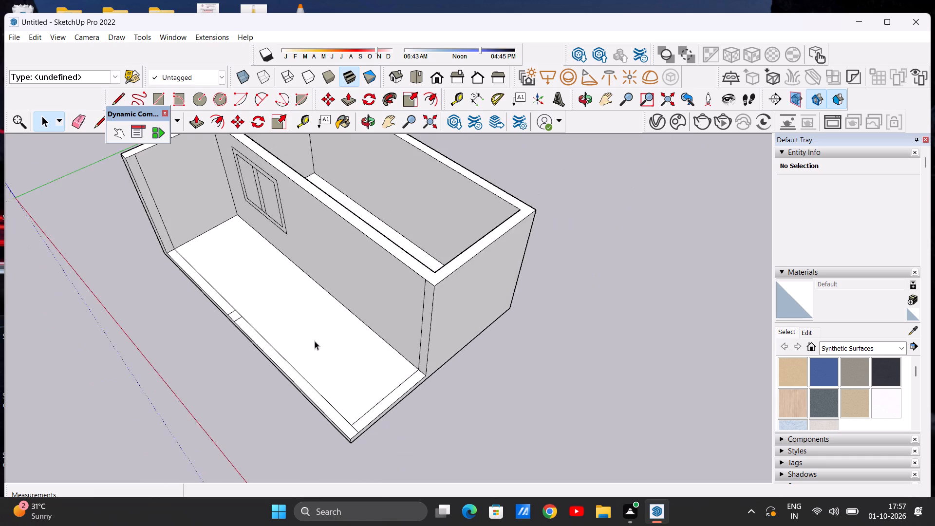
scroll(315, 341, "down", 2)
scroll(296, 239, "up", 7)
middle_click_drag(297, 257, 512, 215)
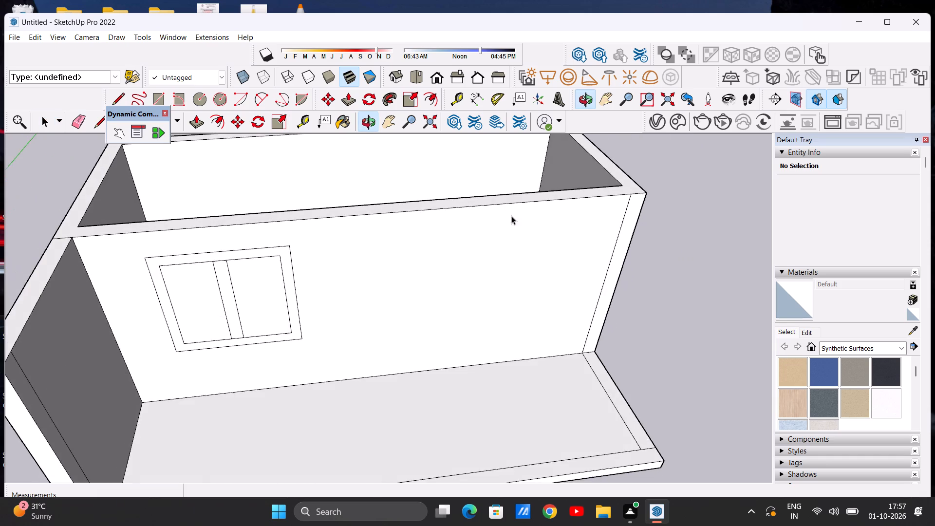
middle_click_drag(275, 294, 260, 255)
scroll(233, 272, "up", 8)
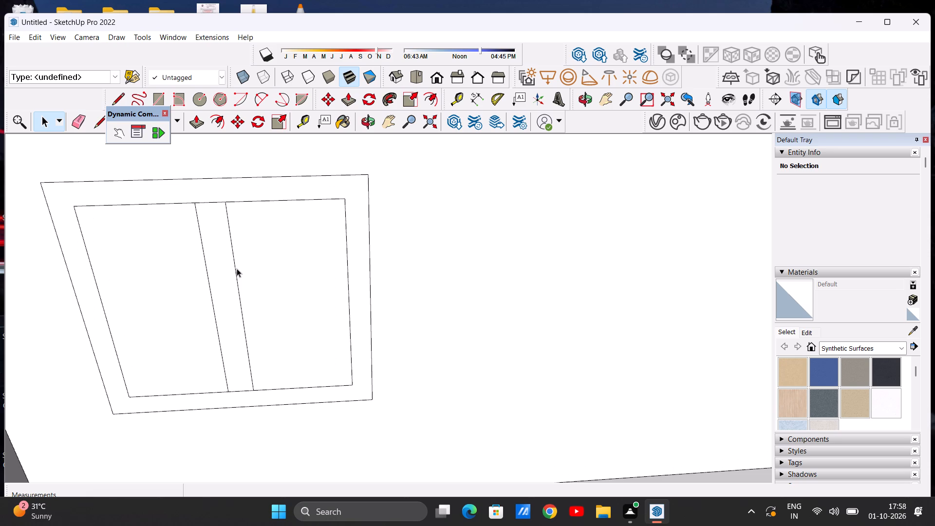
scroll(266, 278, "down", 14)
middle_click_drag(262, 294, 266, 223)
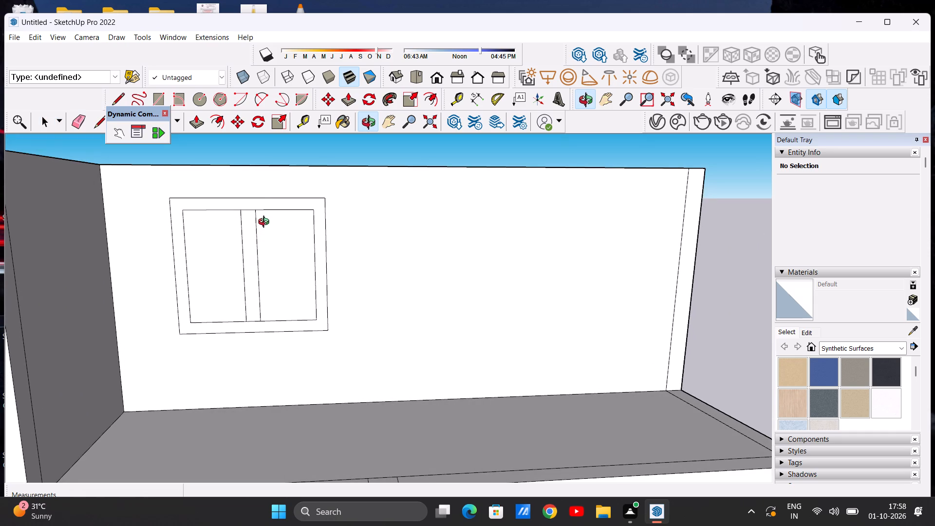
middle_click_drag(266, 223, 271, 224)
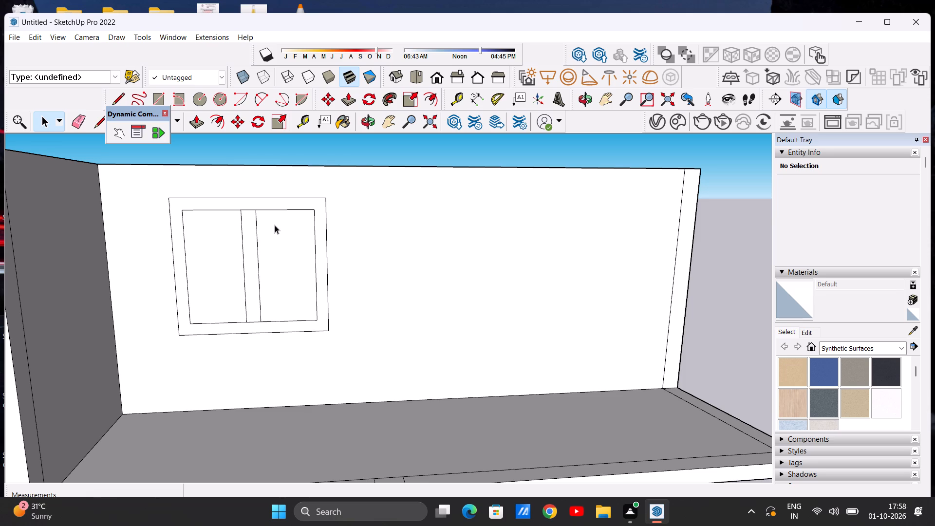
scroll(252, 216, "down", 6)
scroll(322, 223, "up", 2)
scroll(258, 241, "down", 6)
Push/Pull the end strip of the front room's slab up 10' to match the top of the existing walls.
middle_click_drag(471, 335, 320, 392)
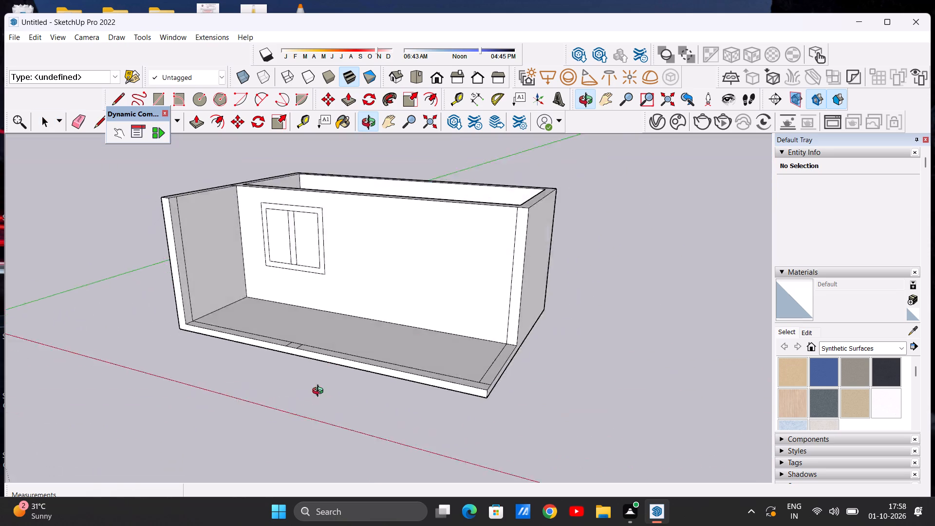
middle_click_drag(320, 392, 293, 430)
scroll(488, 407, "up", 5)
key("p")
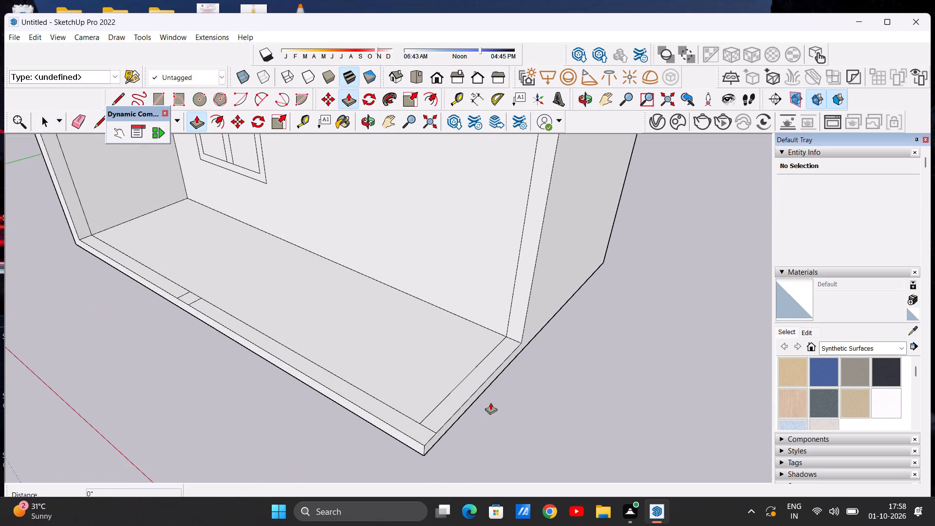
left_click(480, 373)
scroll(477, 280, "down", 9)
middle_click_drag(504, 268, 402, 273)
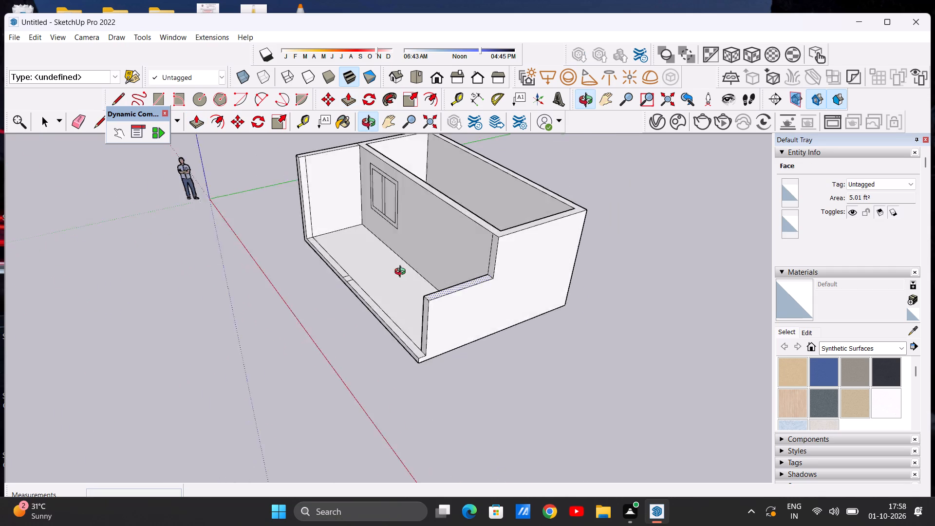
middle_click_drag(402, 273, 383, 276)
scroll(480, 247, "up", 5)
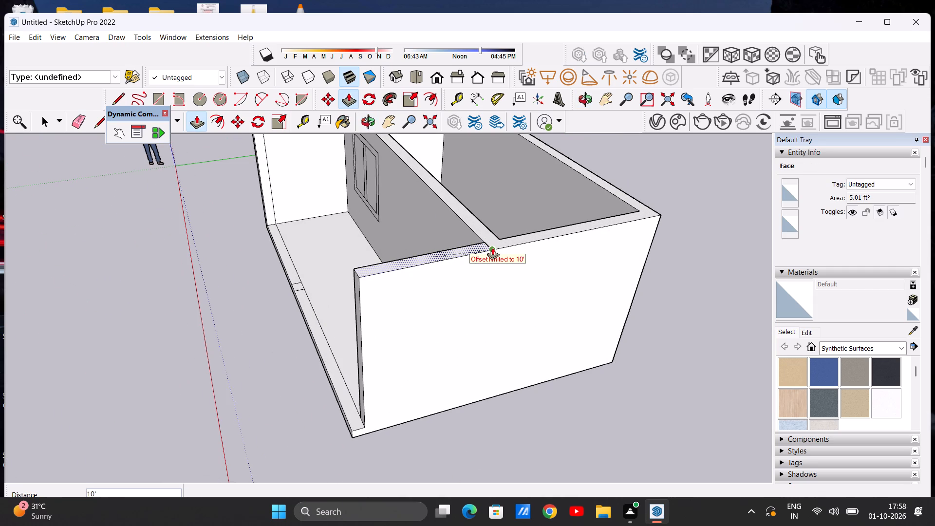
left_click(492, 247)
key("space")
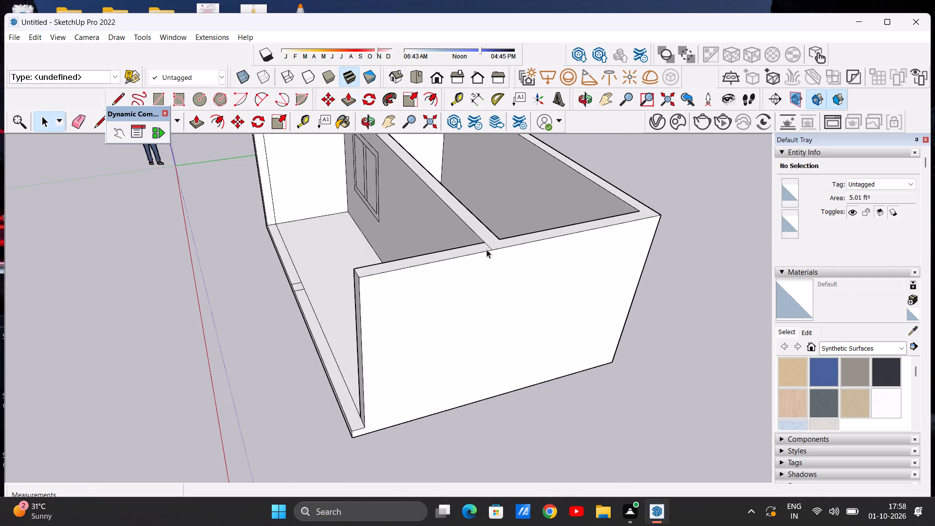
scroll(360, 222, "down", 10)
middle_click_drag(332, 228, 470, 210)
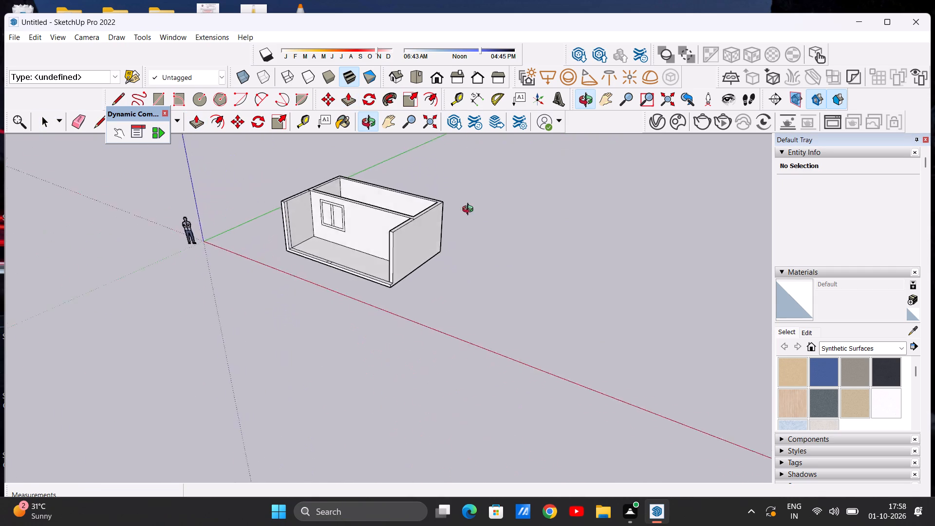
Examine the two rooms, their walls and the windowed dividing wall from the front and from above.
middle_click_drag(470, 210, 610, 206)
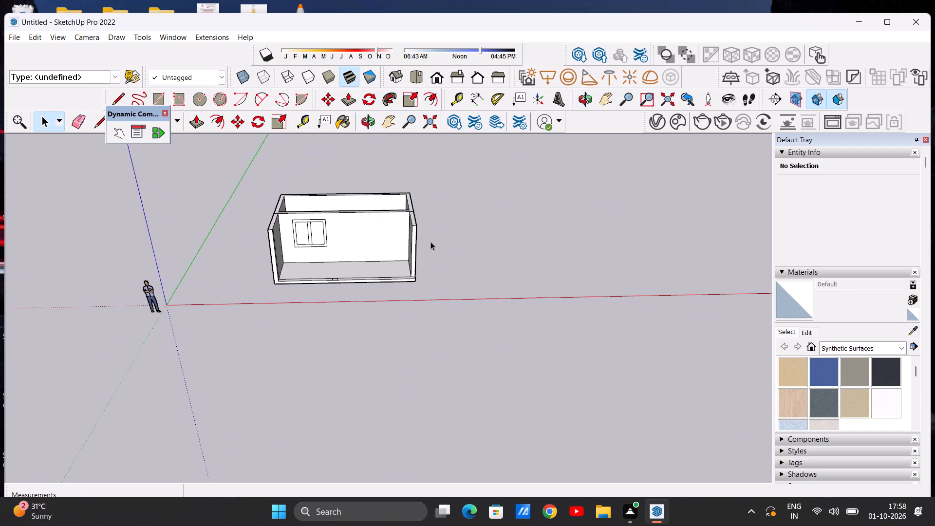
middle_click_drag(334, 241, 340, 291)
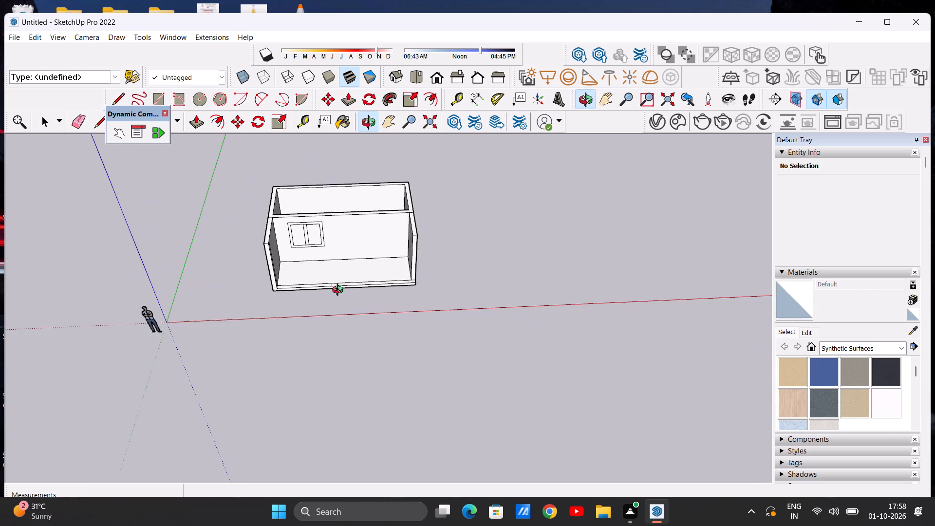
middle_click_drag(340, 291, 328, 308)
scroll(345, 285, "up", 4)
middle_click_drag(392, 247, 373, 256)
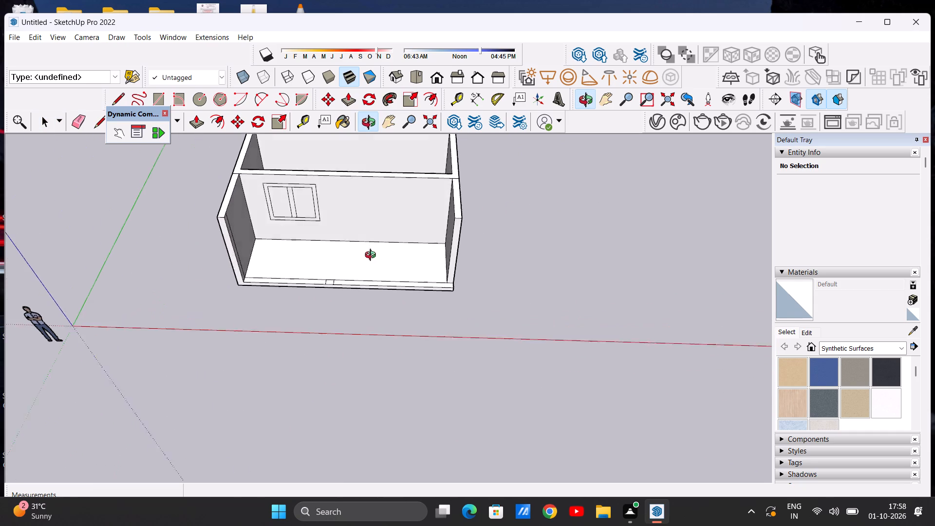
middle_click_drag(373, 256, 299, 314)
scroll(341, 295, "down", 10)
middle_click_drag(368, 267, 341, 321)
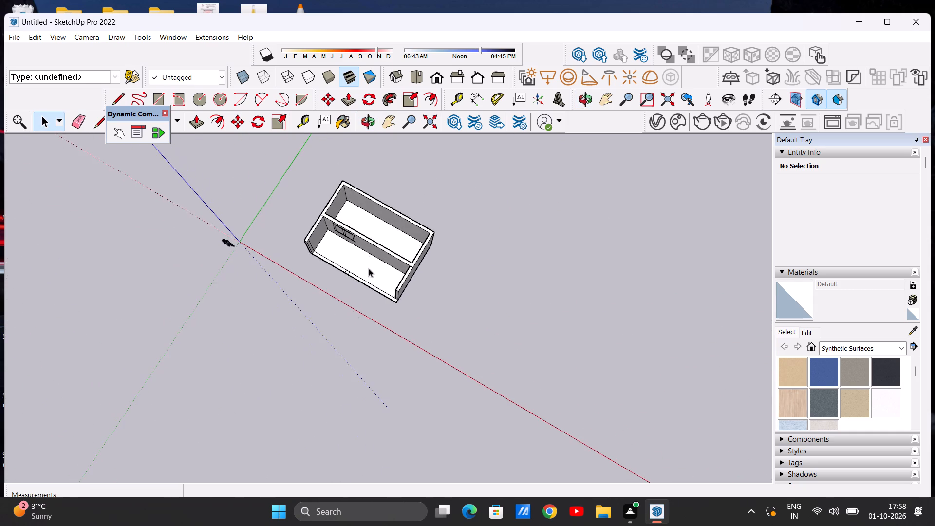
Copy the rear room's floor face with its edges straight up 10' to the top of the walls.
scroll(370, 257, "up", 13)
scroll(371, 265, "down", 4)
double_click(431, 201)
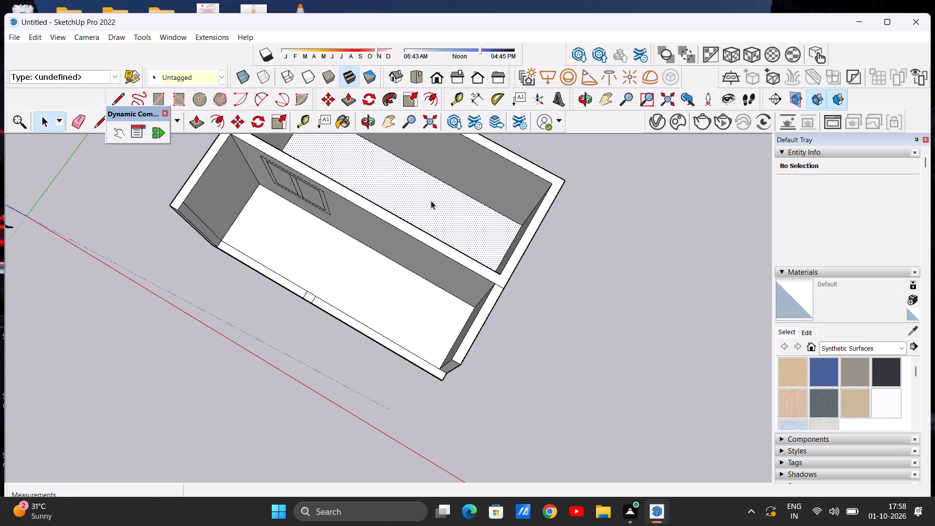
scroll(422, 231, "down", 5)
scroll(343, 182, "down", 4)
scroll(350, 146, "up", 5)
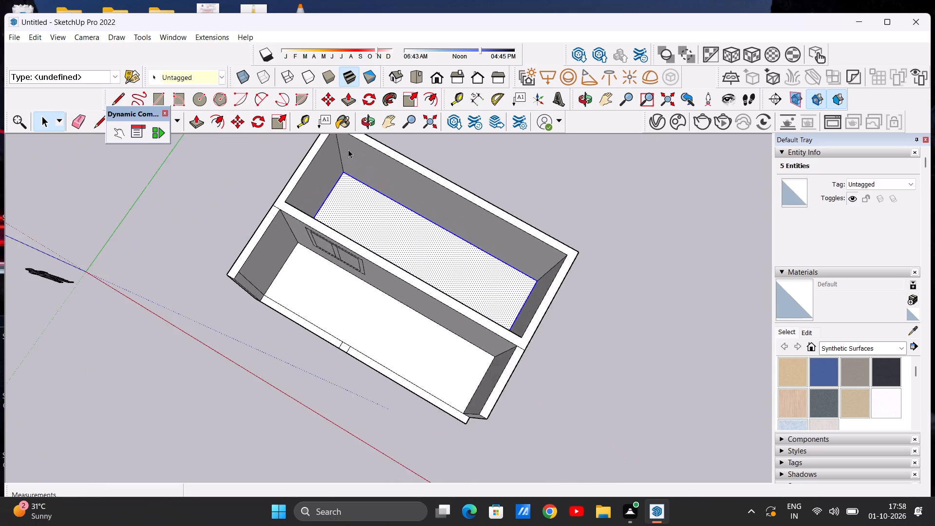
scroll(348, 150, "up", 8)
left_click(239, 119)
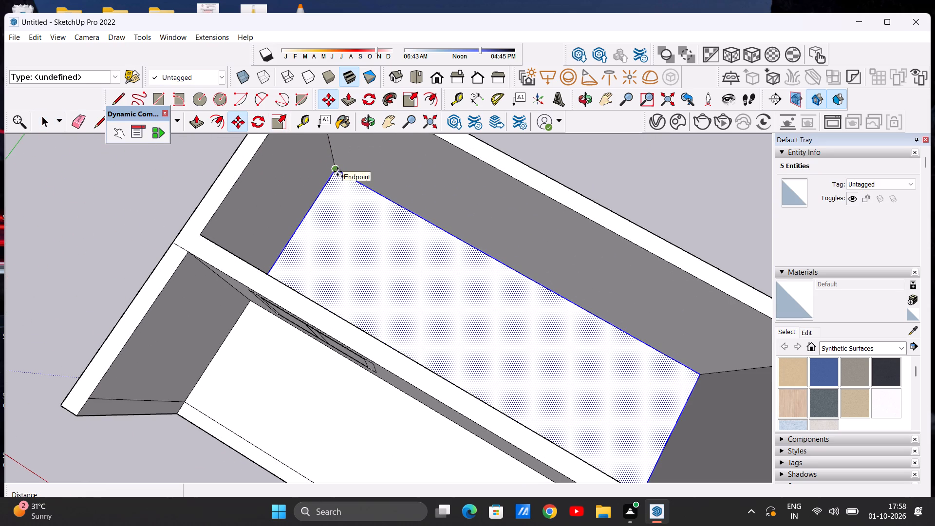
left_click(337, 171)
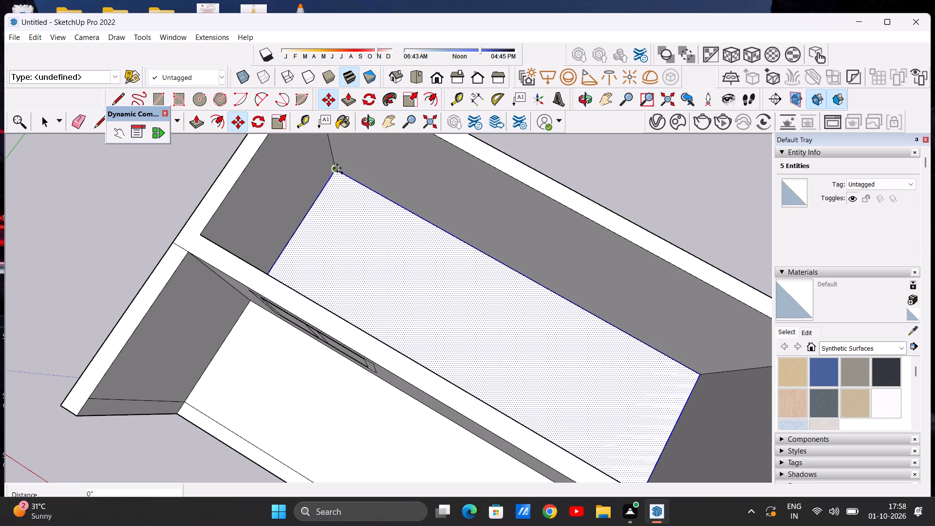
scroll(335, 155, "down", 15)
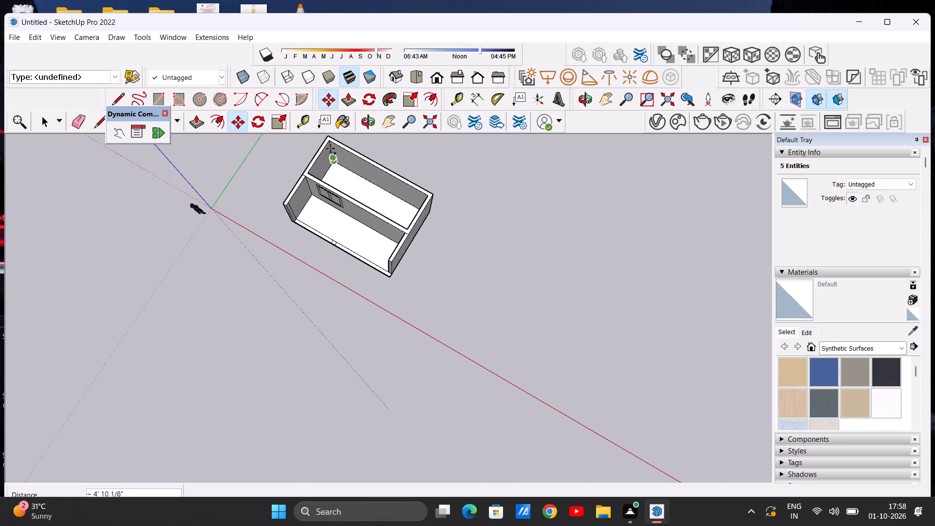
scroll(332, 142, "up", 8)
left_click(328, 141)
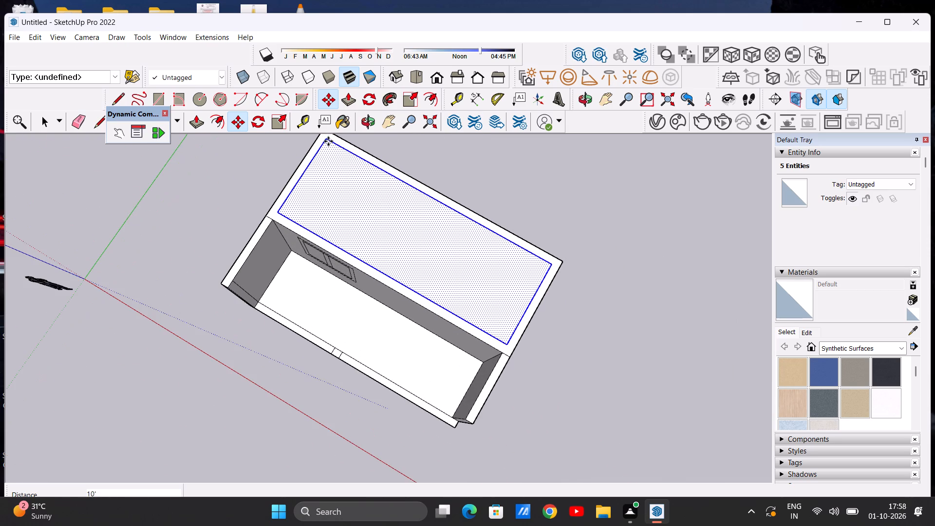
key("space")
left_click(526, 157)
Copy the front room's floor face with its edges straight up 10' to the top of the walls.
scroll(394, 328, "up", 3)
scroll(403, 309, "down", 2)
middle_click_drag(400, 289, 399, 256)
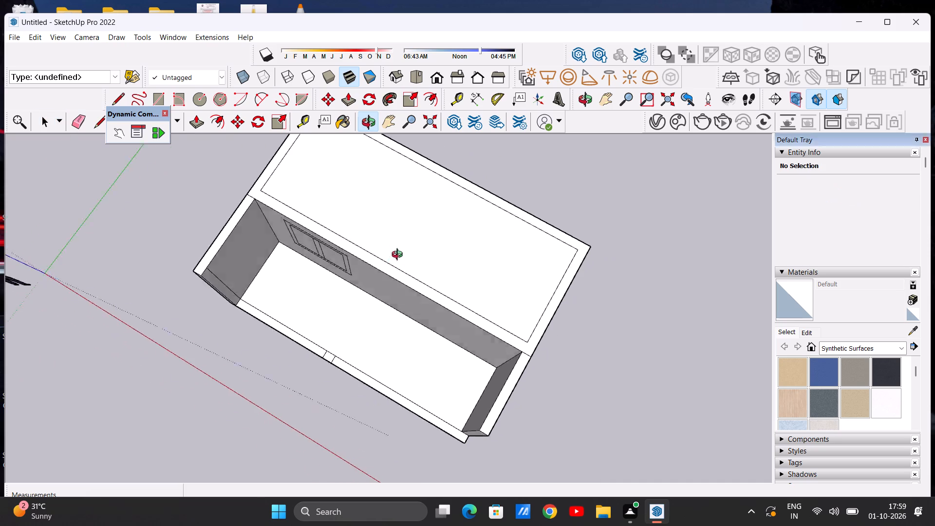
middle_click_drag(399, 256, 293, 211)
scroll(350, 302, "up", 5)
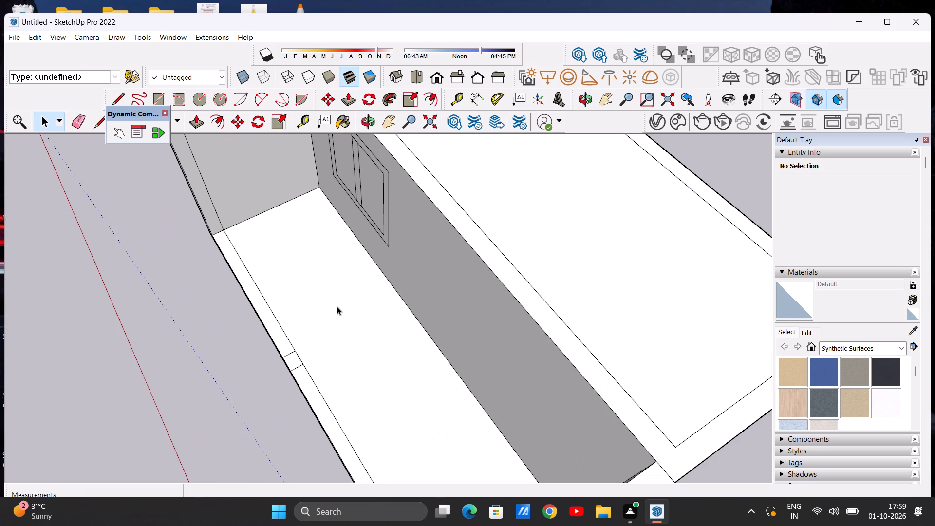
double_click(337, 306)
scroll(335, 296, "down", 11)
scroll(335, 265, "up", 2)
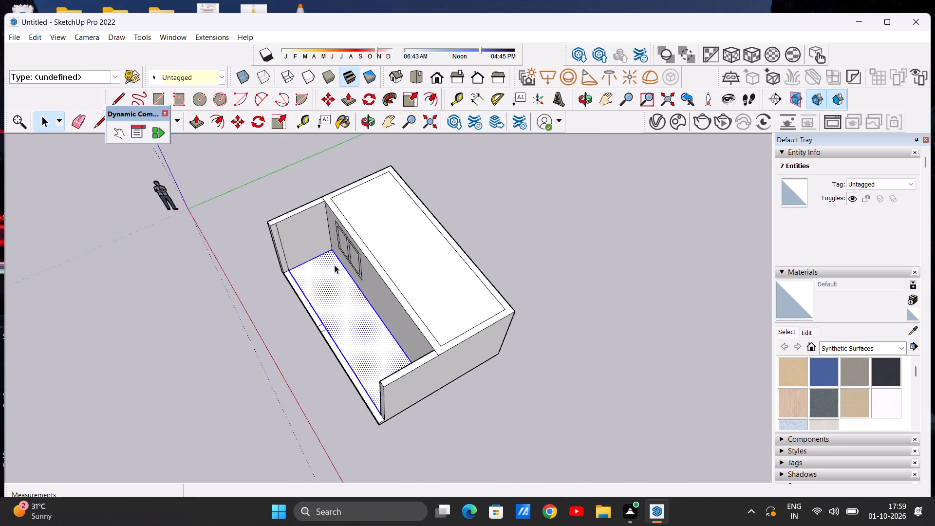
scroll(335, 265, "up", 2)
left_click(234, 125)
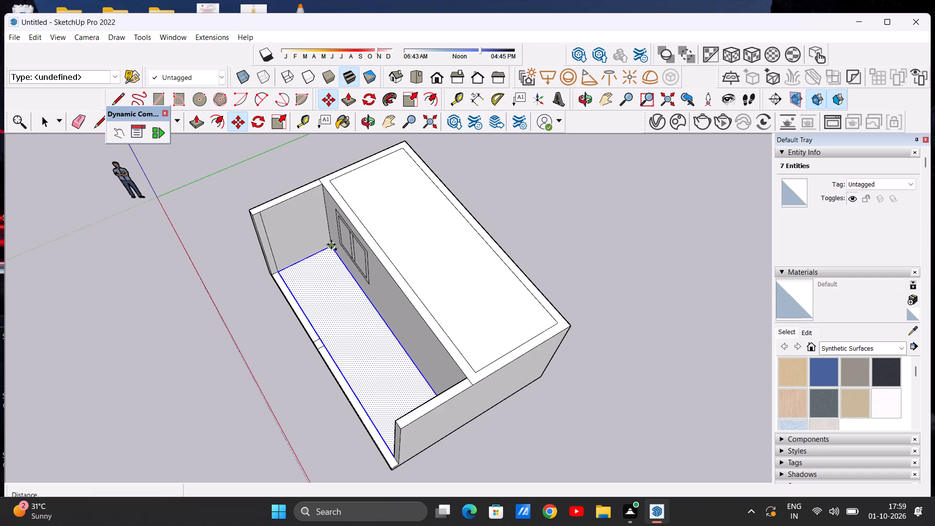
left_click(331, 244)
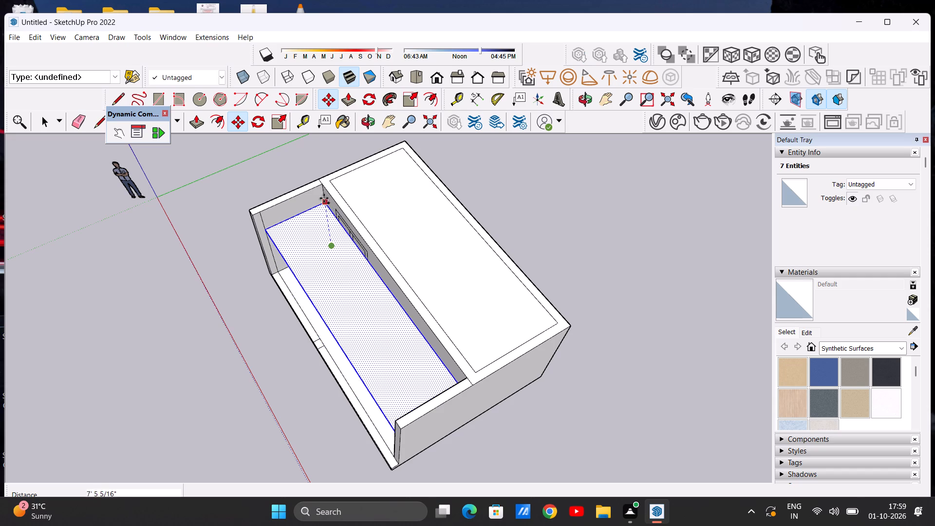
left_click(322, 188)
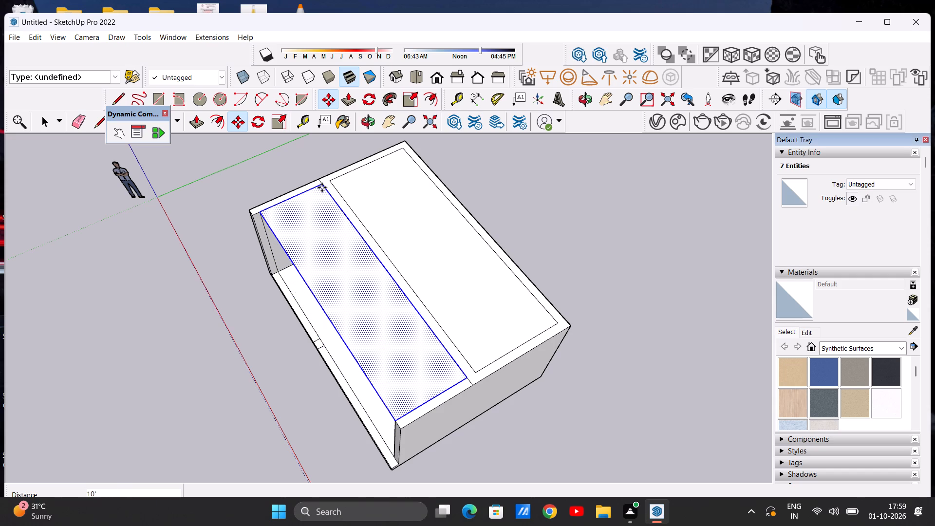
key("space")
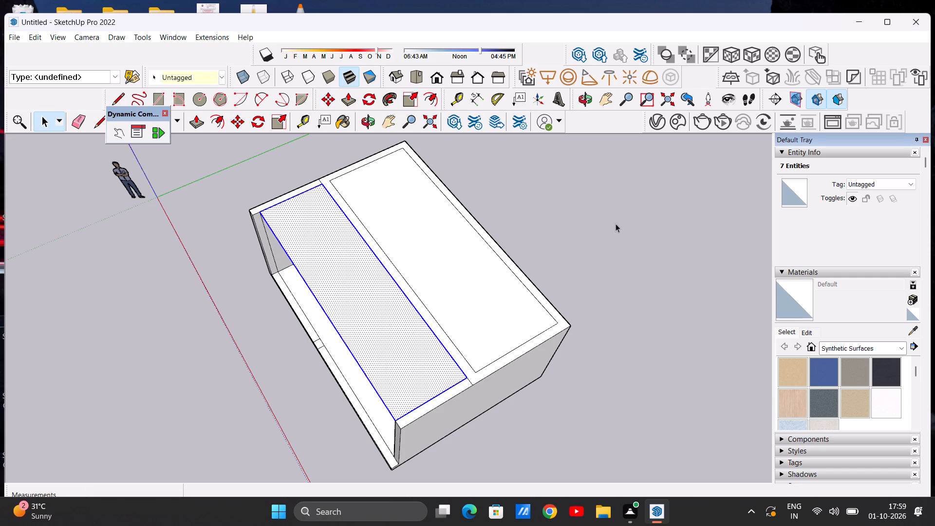
left_click(616, 224)
Examine the covered building, its open front room and the two roof faces from several angles.
scroll(371, 256, "down", 4)
middle_click_drag(320, 338, 411, 251)
middle_click_drag(300, 318, 305, 313)
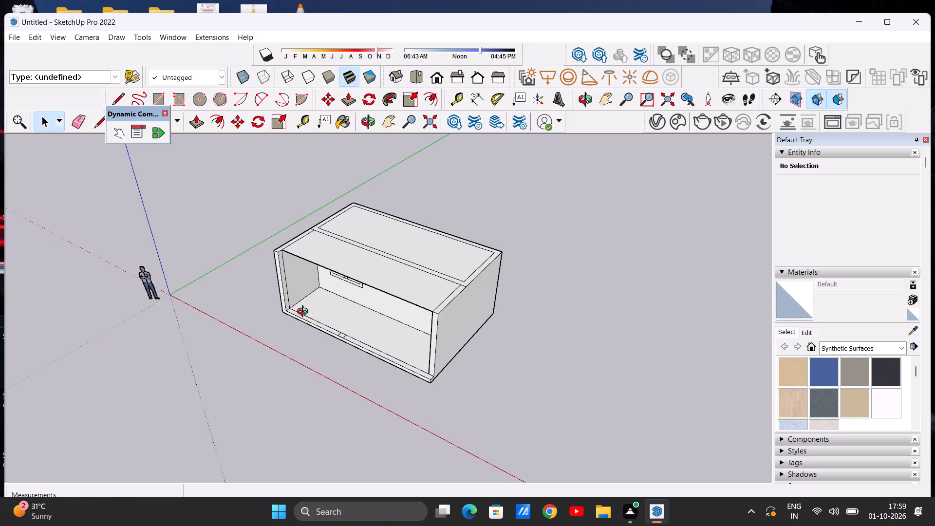
middle_click_drag(305, 313, 486, 238)
middle_click_drag(422, 306, 379, 240)
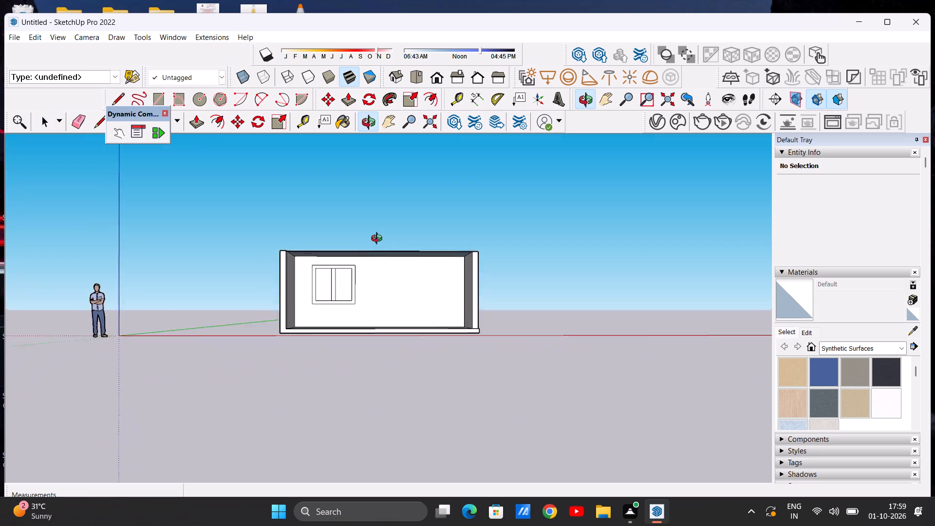
middle_click_drag(379, 240, 355, 318)
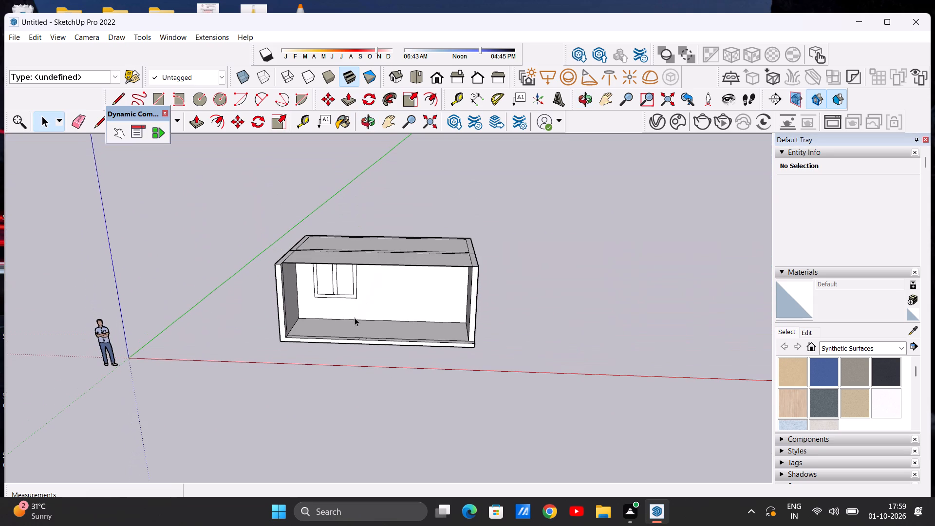
middle_click_drag(416, 309, 305, 318)
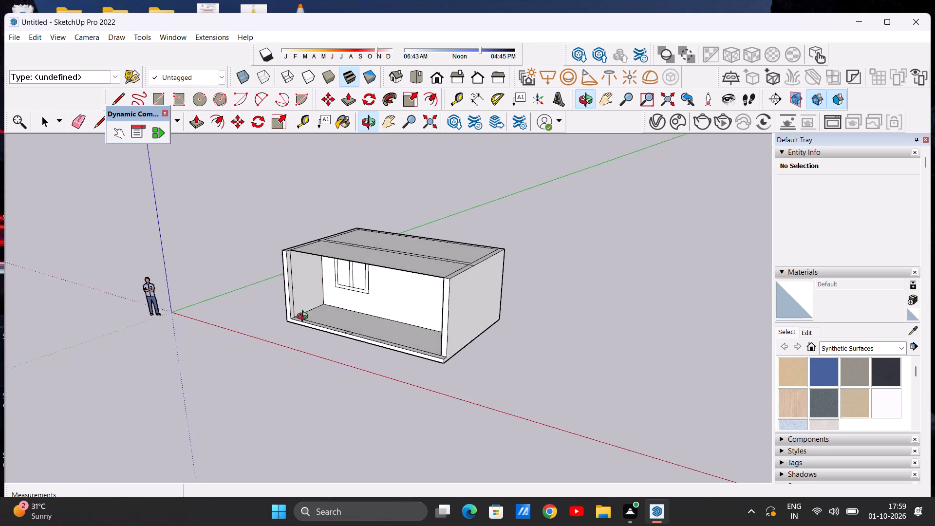
middle_click_drag(305, 318, 296, 394)
scroll(414, 264, "up", 2)
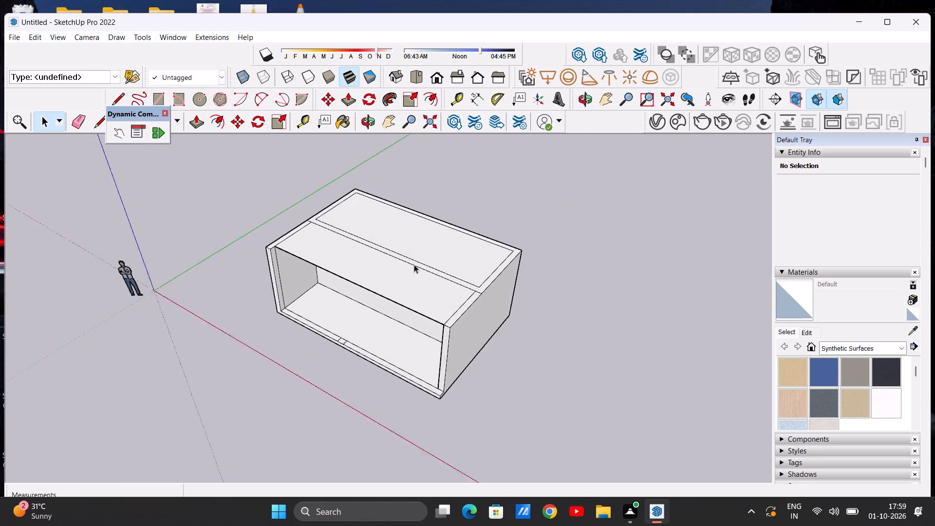
scroll(414, 264, "up", 1)
middle_click_drag(416, 274, 430, 223)
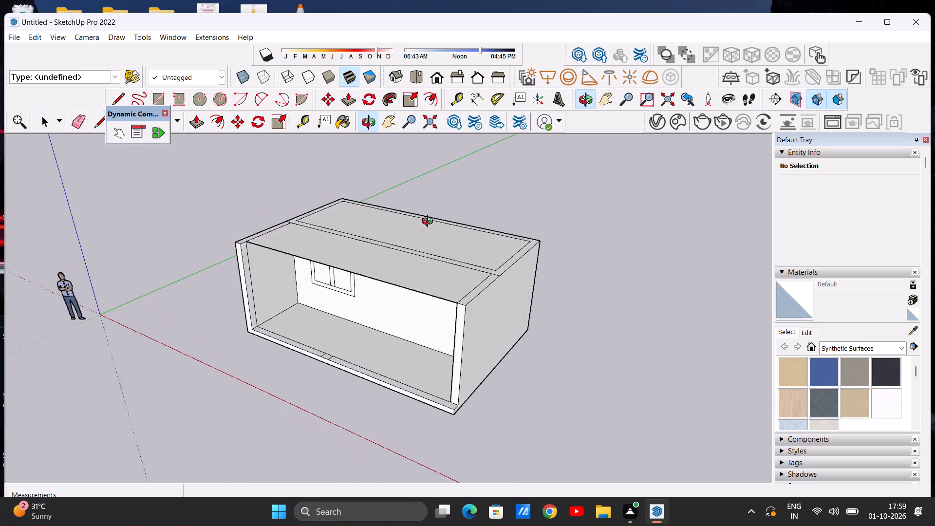
middle_click_drag(430, 223, 473, 198)
middle_click_drag(443, 230, 328, 302)
scroll(371, 299, "up", 1)
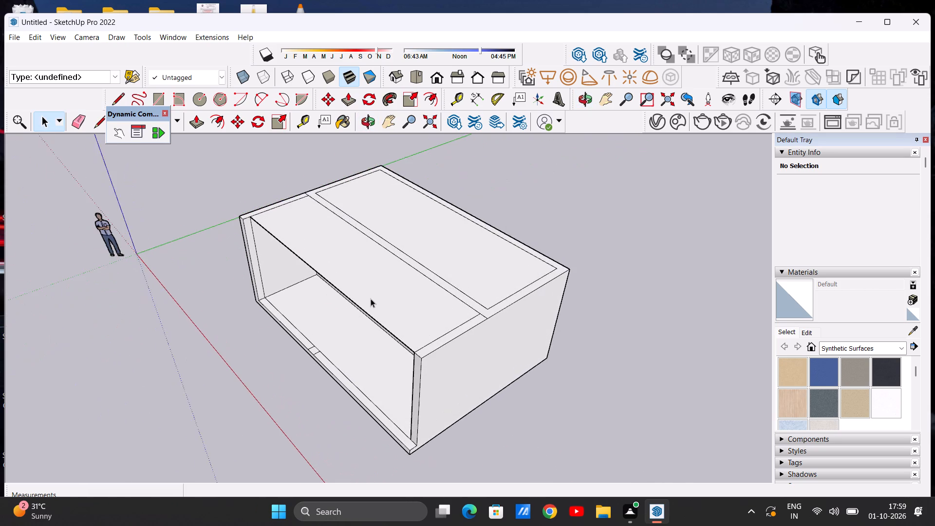
scroll(371, 299, "up", 1)
scroll(377, 284, "down", 4)
middle_click_drag(397, 283, 371, 354)
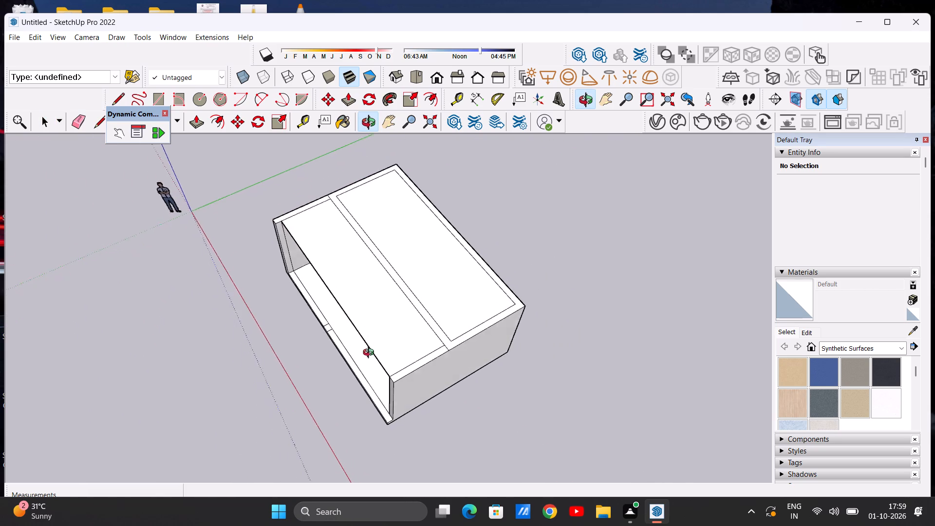
middle_click_drag(371, 354, 370, 368)
scroll(393, 337, "up", 2)
scroll(380, 316, "down", 3)
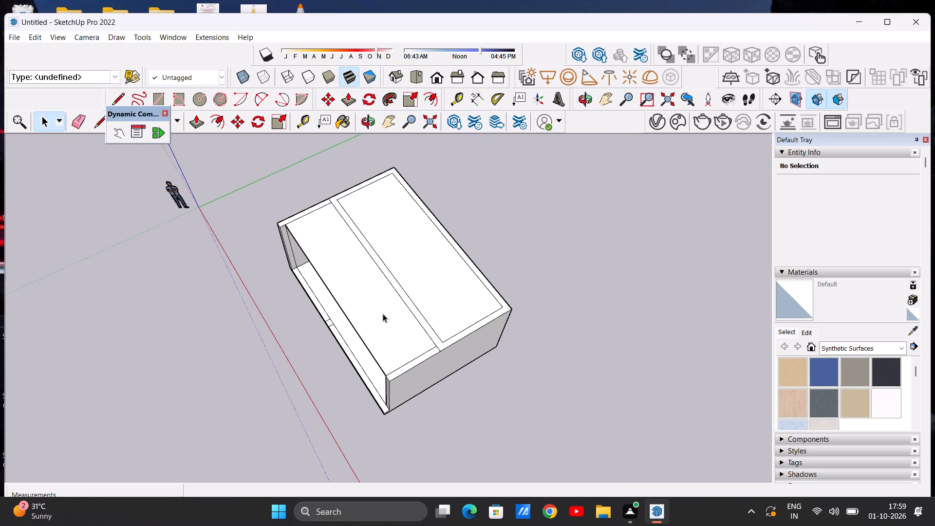
scroll(392, 337, "up", 1)
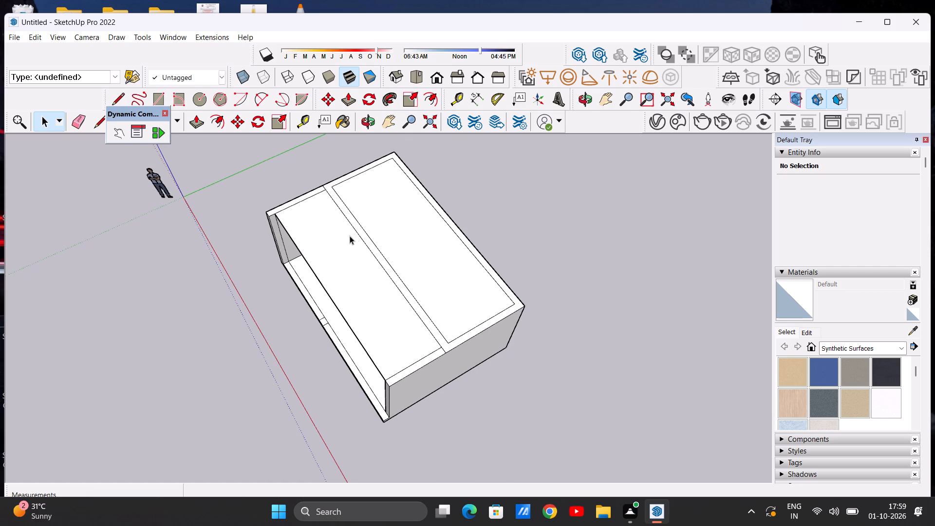
Push/Pull the roof face over the front room up about 10 9/16" to form a raised roof slab.
left_click(197, 125)
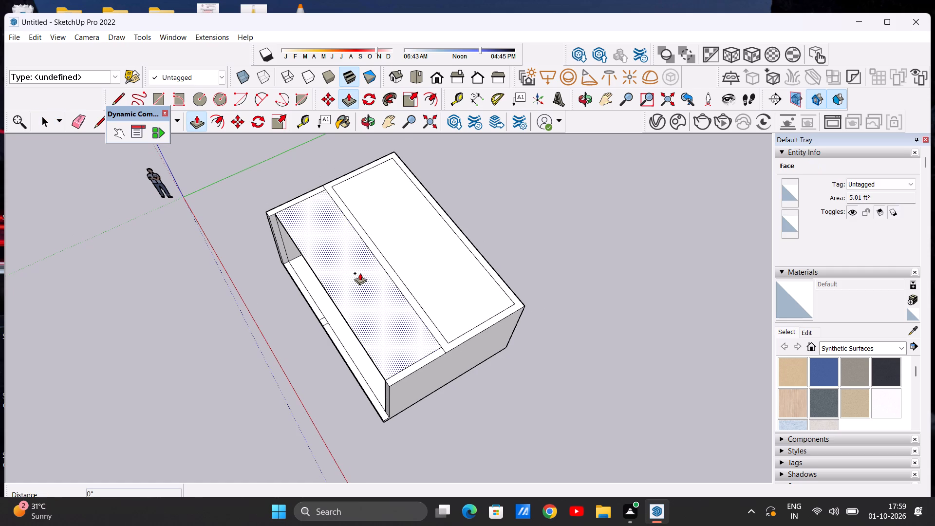
left_click(351, 282)
middle_click_drag(353, 271, 444, 245)
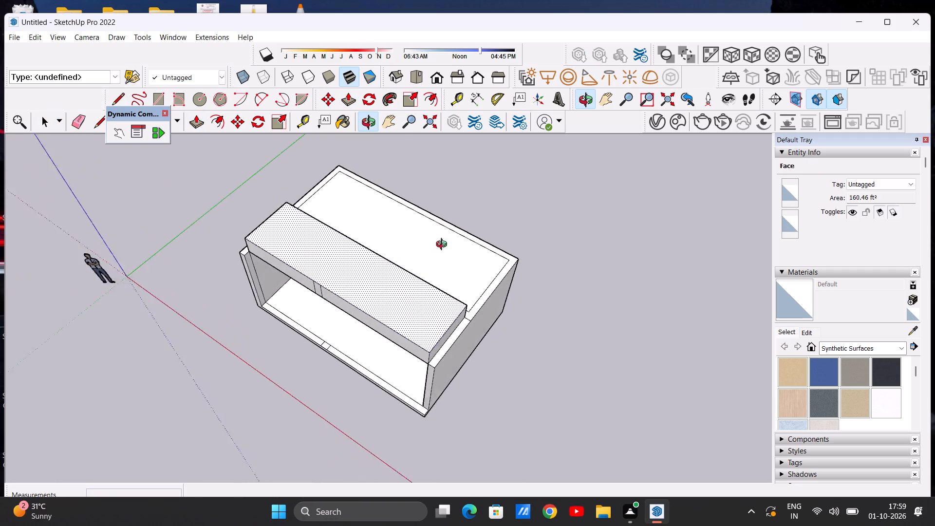
middle_click_drag(444, 245, 473, 227)
middle_click_drag(411, 280, 426, 225)
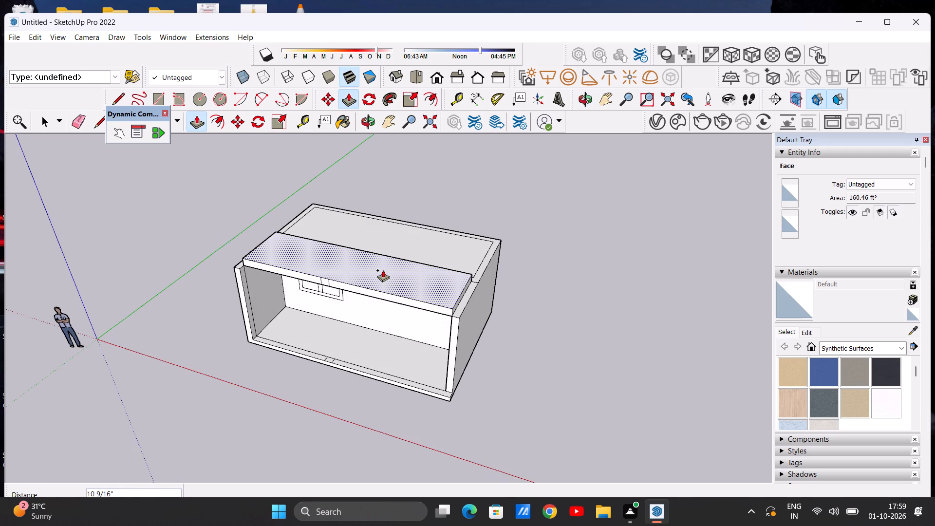
left_click(383, 270)
Push/Pull the raised roof slab's rear side face about 9' 3 7/8" across the rear room to the rear wall's inner edge.
middle_click_drag(433, 307, 430, 271)
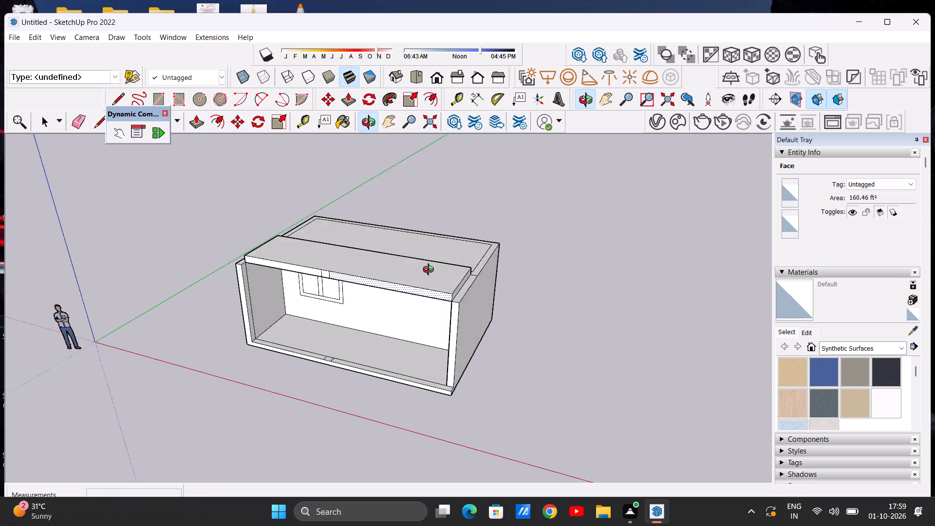
middle_click_drag(430, 271, 415, 253)
middle_click_drag(458, 256, 144, 268)
scroll(374, 277, "up", 14)
left_click(348, 294)
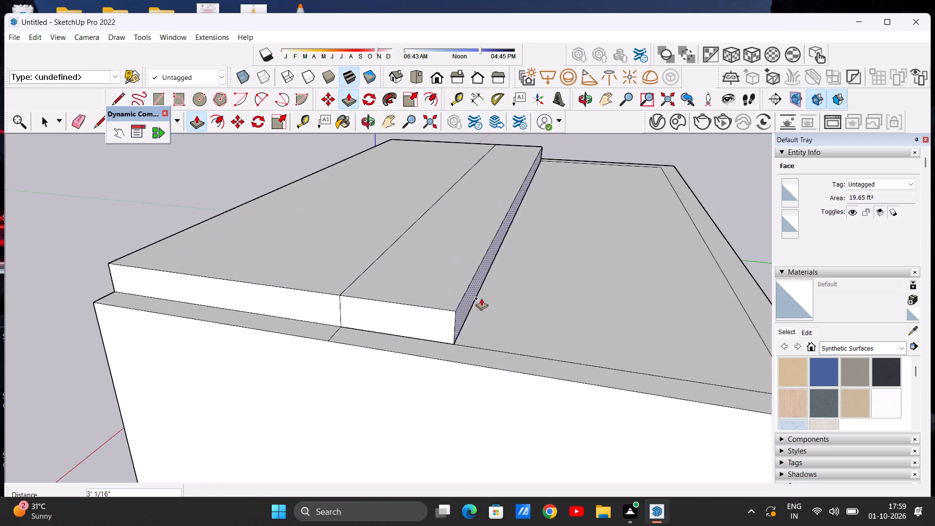
scroll(490, 296, "down", 8)
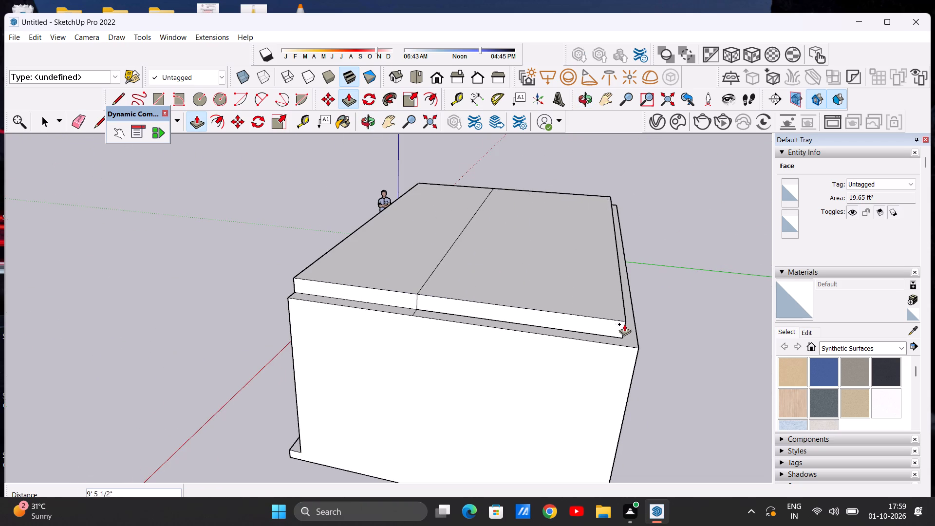
scroll(621, 331, "up", 13)
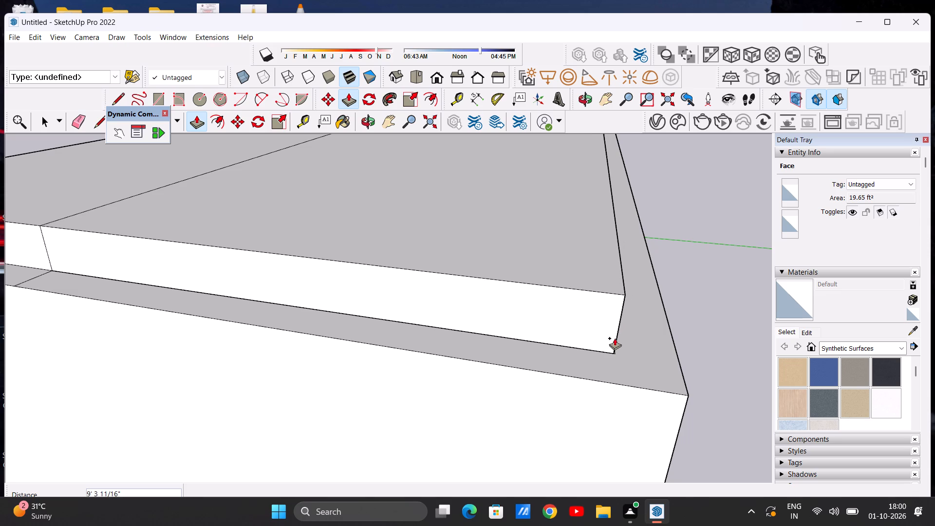
scroll(601, 324, "down", 2)
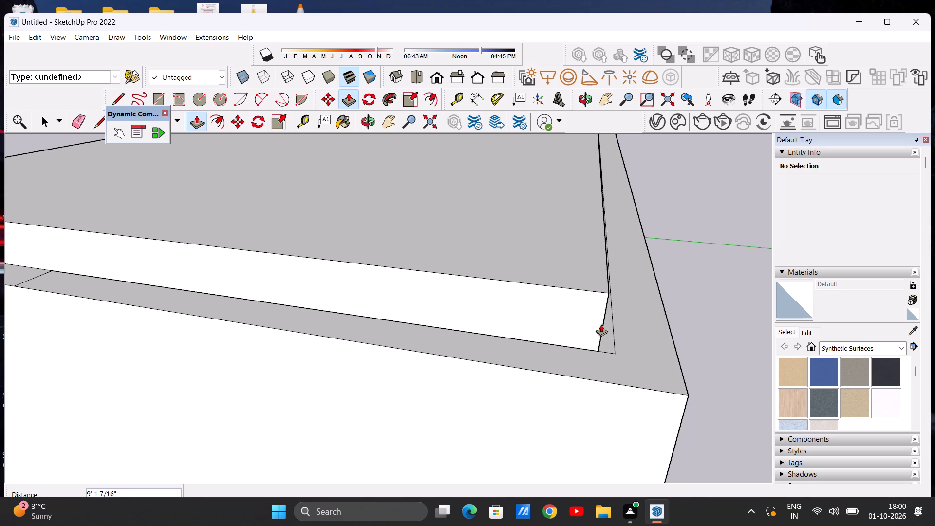
scroll(601, 324, "down", 8)
middle_click_drag(613, 321, 489, 286)
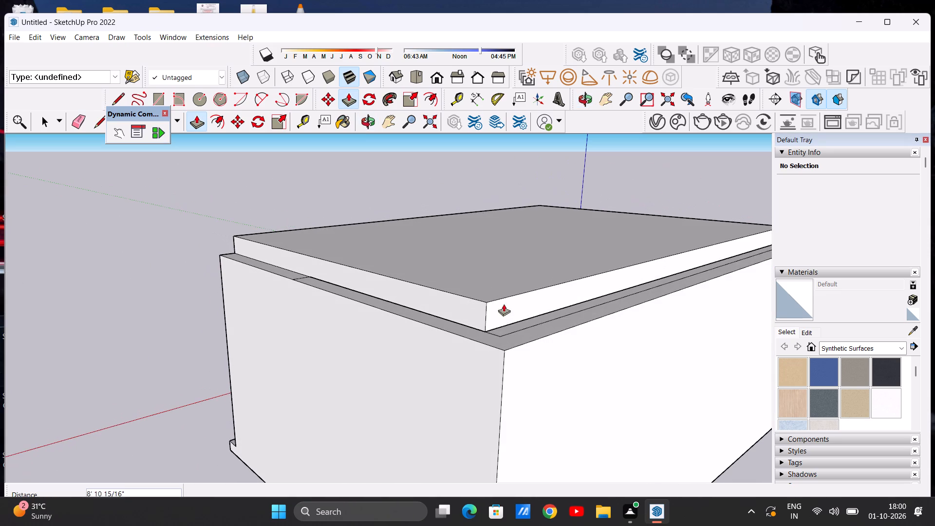
left_click(498, 334)
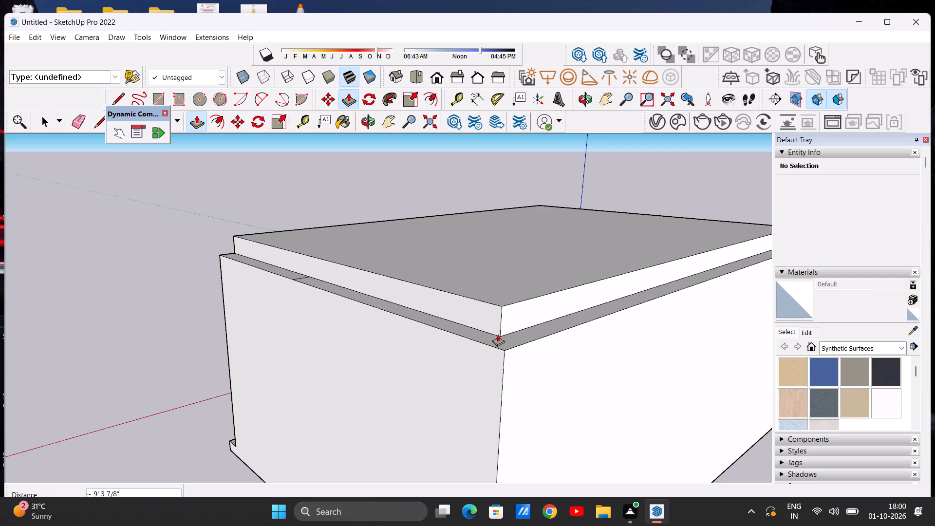
key("space")
Erase the short seam line across the top of the side wall farthest from the origin.
scroll(468, 273, "down", 13)
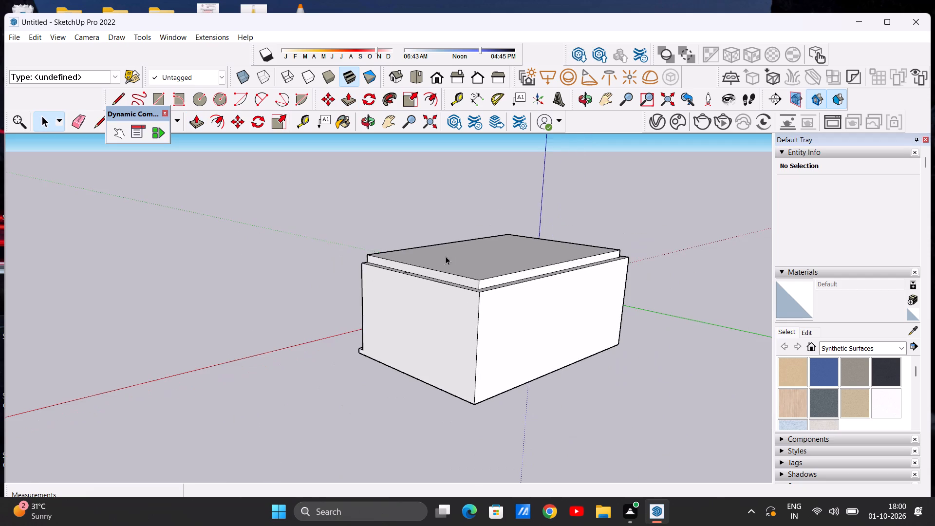
middle_click_drag(421, 252, 446, 408)
scroll(448, 359, "up", 12)
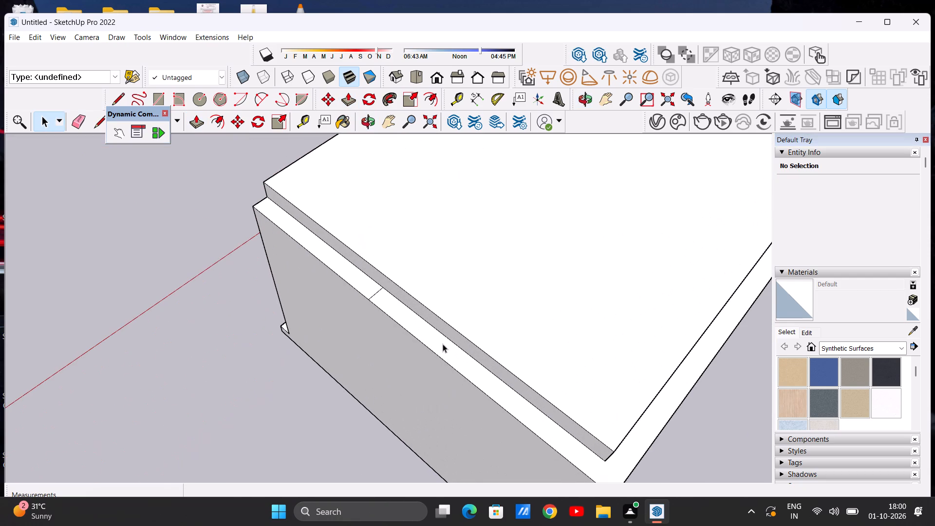
key("e")
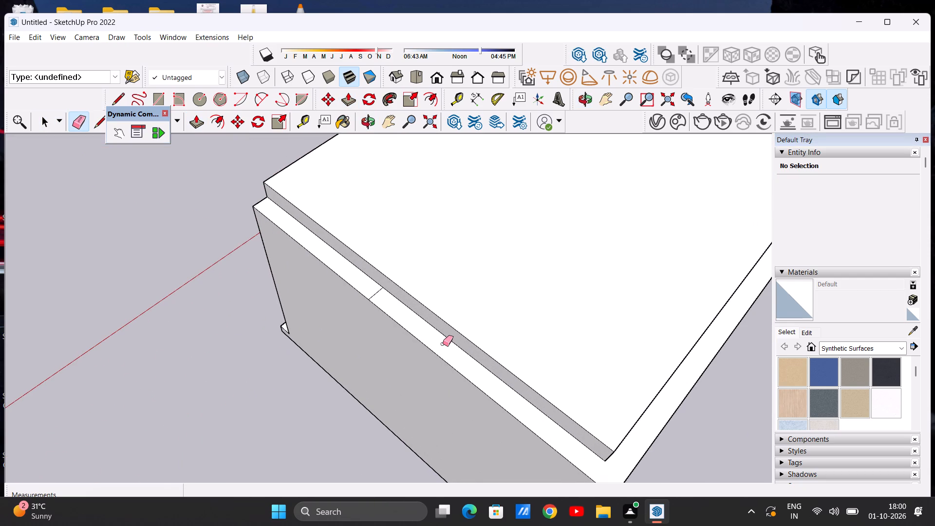
scroll(376, 287, "up", 9)
left_click_drag(371, 294, 377, 310)
Erase the short seam line across the top of the opposite side wall, keeping the roof slab intact.
scroll(380, 317, "down", 20)
scroll(380, 317, "down", 3)
middle_click_drag(534, 270, 286, 271)
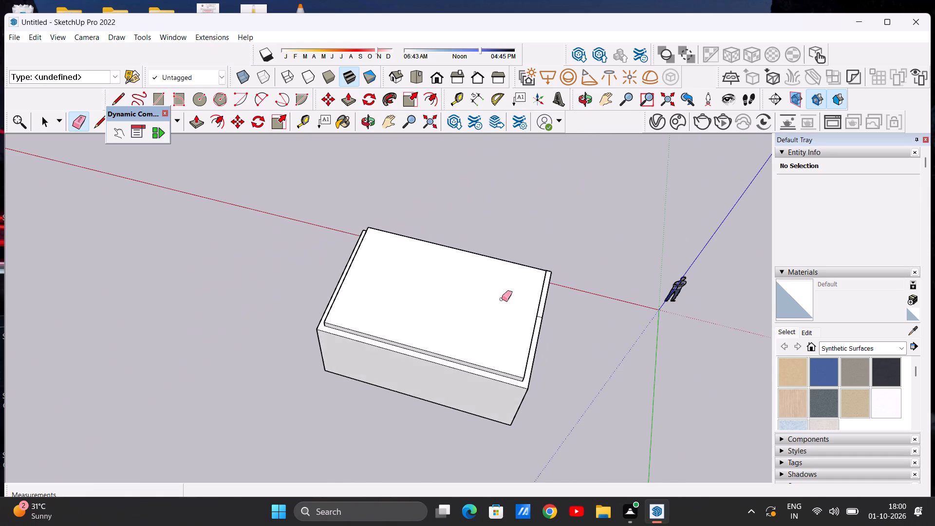
scroll(554, 322, "up", 12)
left_click_drag(529, 305, 511, 320)
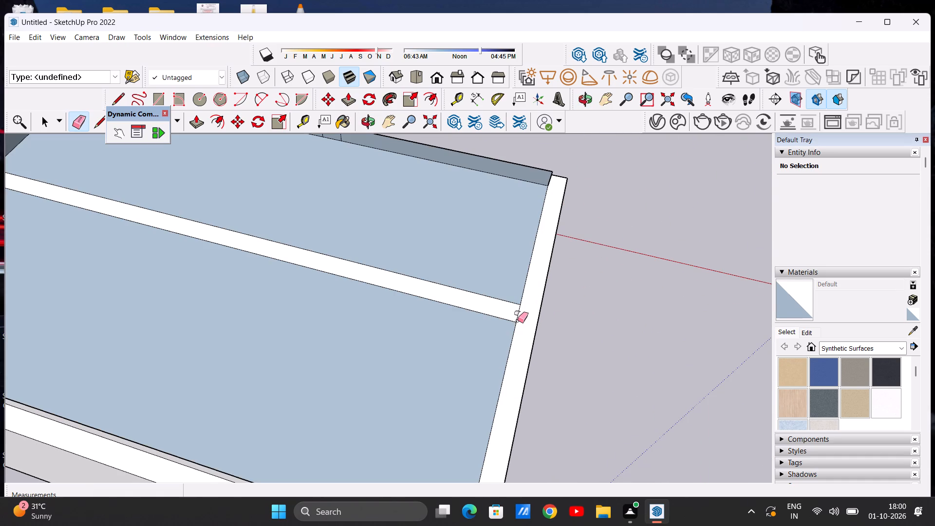
key("ctrl+z")
scroll(529, 303, "up", 2)
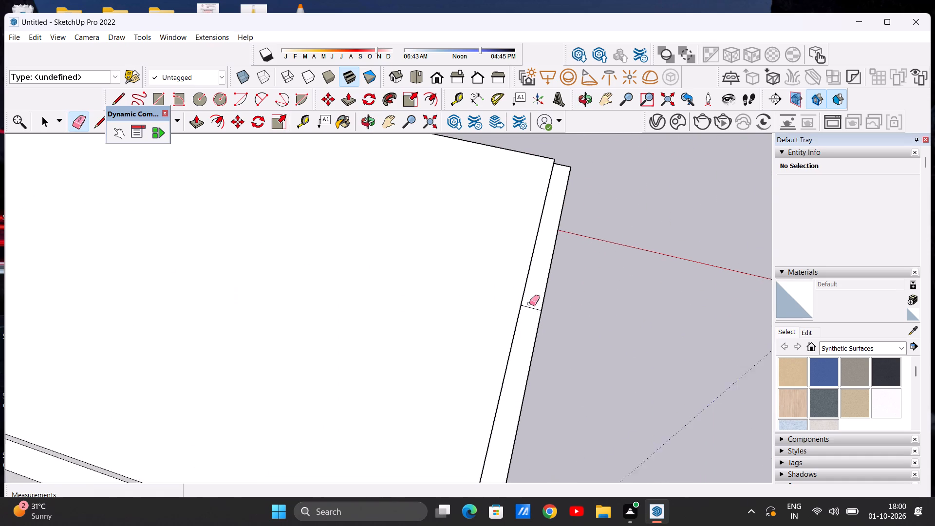
scroll(529, 303, "up", 8)
left_click_drag(540, 304, 534, 312)
key("space")
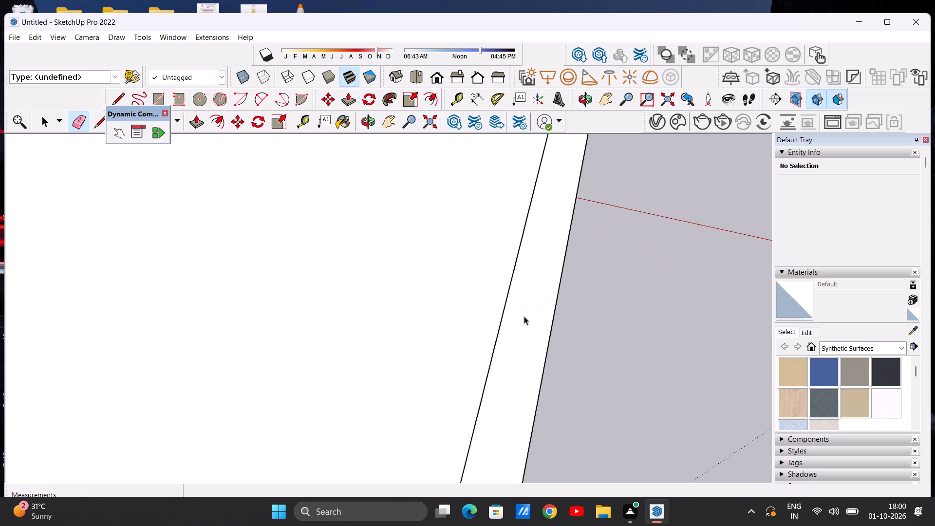
Examine the roof slab, the wall tops and the open front room with its floor edge from several angles.
scroll(506, 286, "down", 20)
scroll(506, 286, "down", 4)
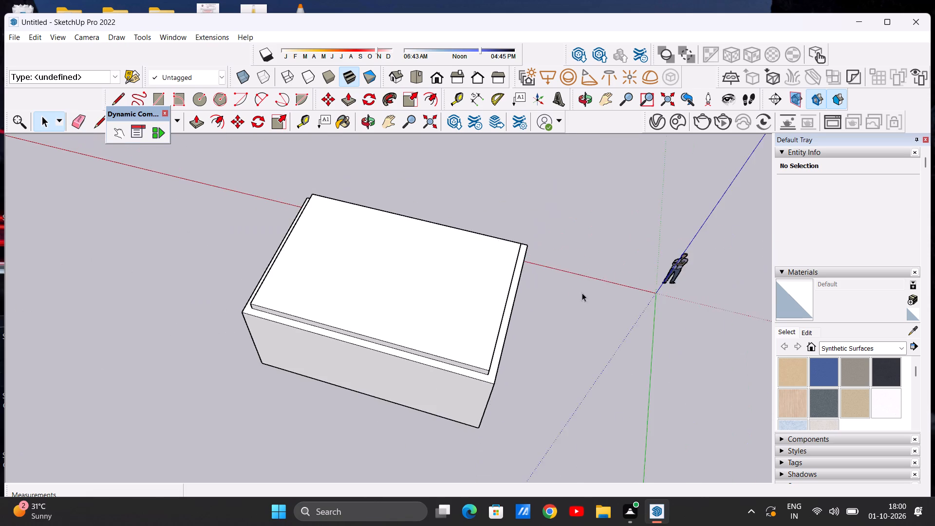
middle_click_drag(580, 293, 351, 300)
middle_click_drag(565, 335, 340, 313)
middle_click_drag(589, 333, 371, 288)
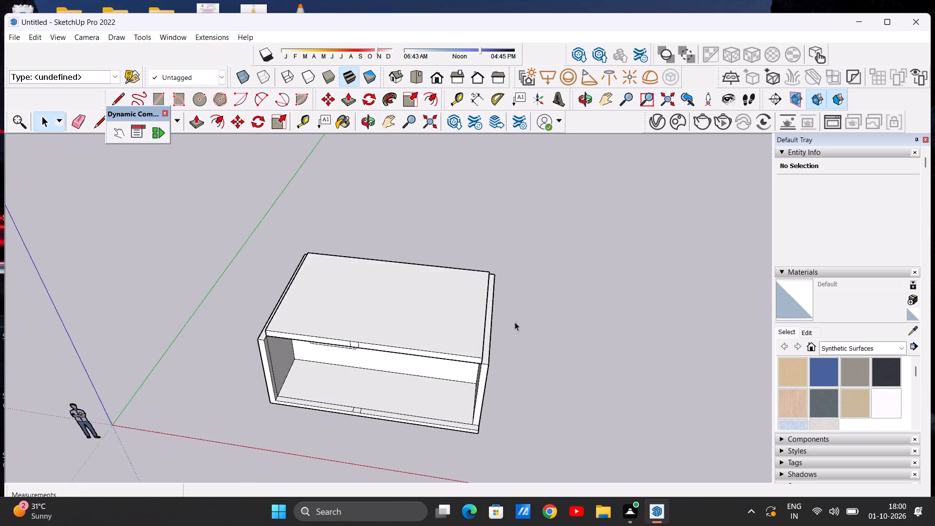
middle_click_drag(579, 371, 535, 320)
scroll(591, 326, "down", 6)
middle_click_drag(454, 379, 493, 350)
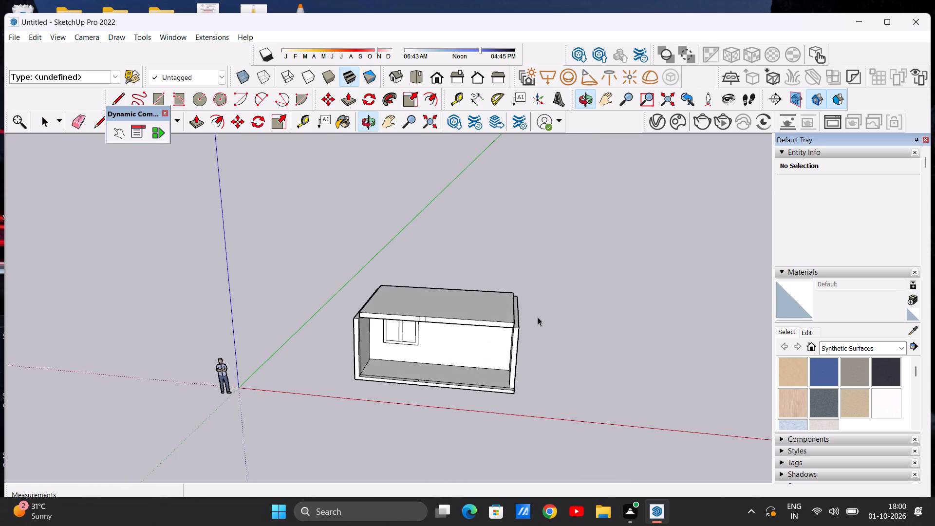
scroll(535, 316, "up", 12)
middle_click_drag(520, 329, 513, 375)
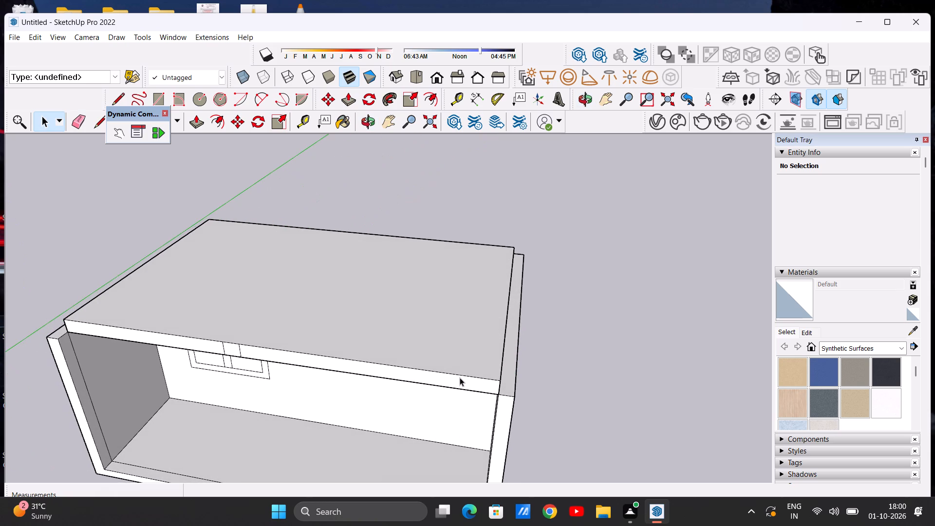
scroll(484, 370, "down", 5)
middle_click_drag(496, 377, 513, 457)
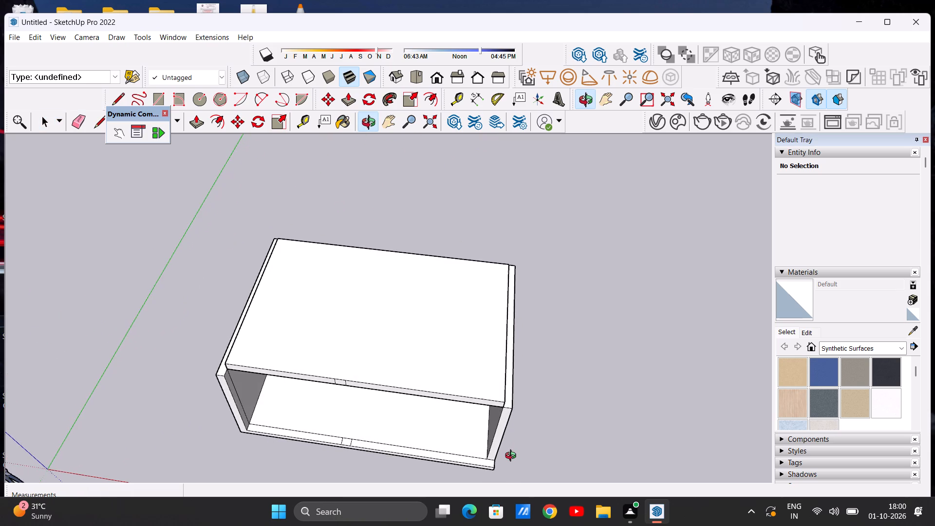
middle_click_drag(513, 457, 513, 456)
scroll(503, 402, "up", 13)
scroll(541, 402, "down", 12)
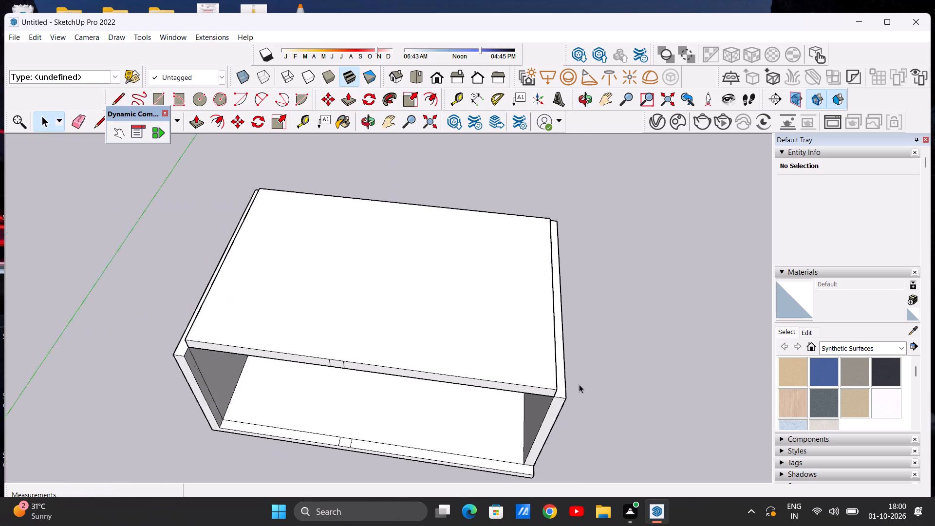
scroll(579, 384, "down", 8)
scroll(355, 355, "up", 5)
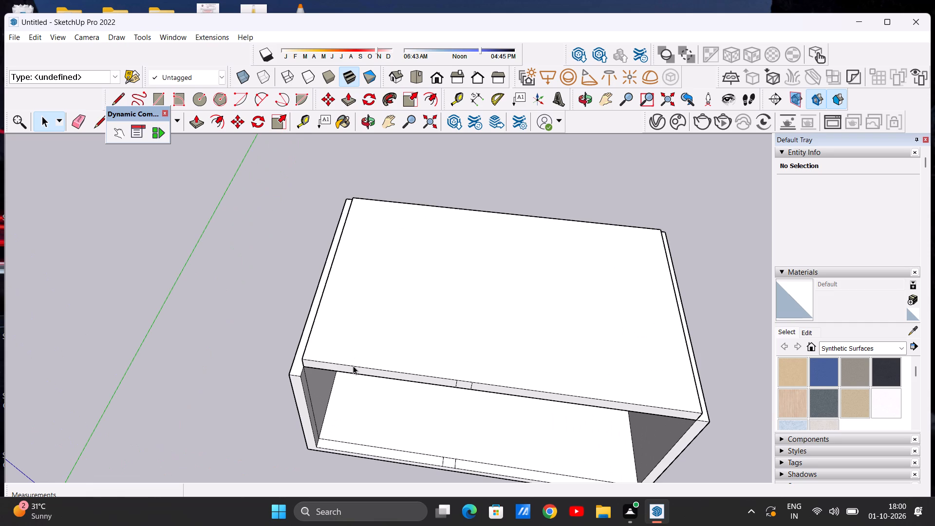
scroll(354, 365, "down", 5)
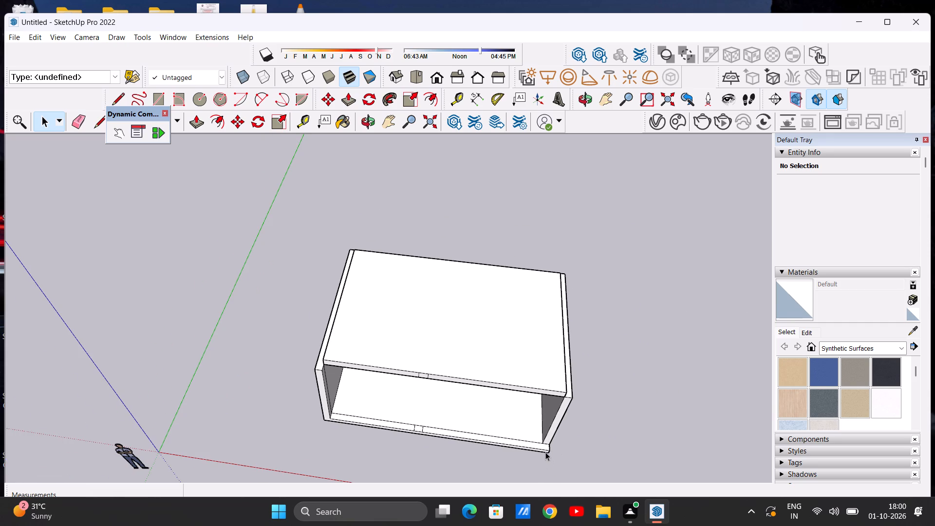
middle_click_drag(511, 438, 415, 508)
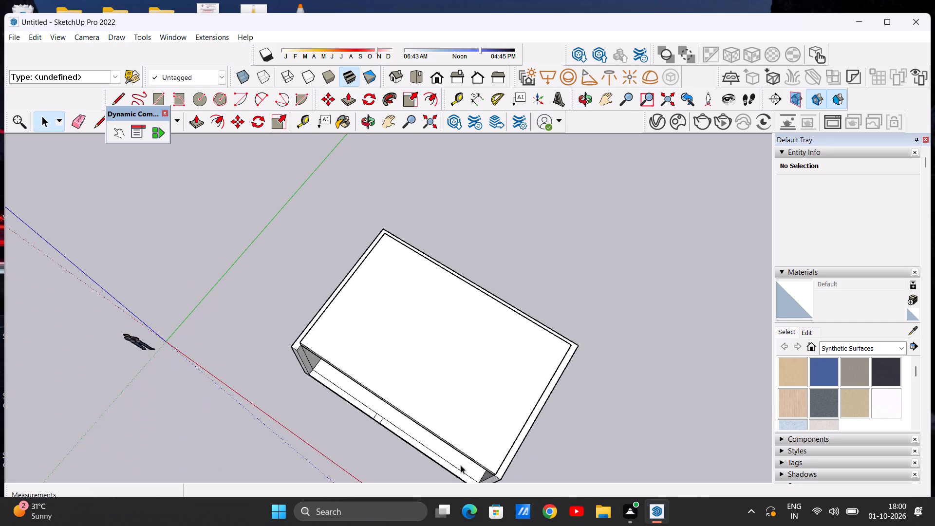
middle_click_drag(474, 408, 480, 354)
scroll(482, 355, "down", 6)
scroll(480, 431, "up", 11)
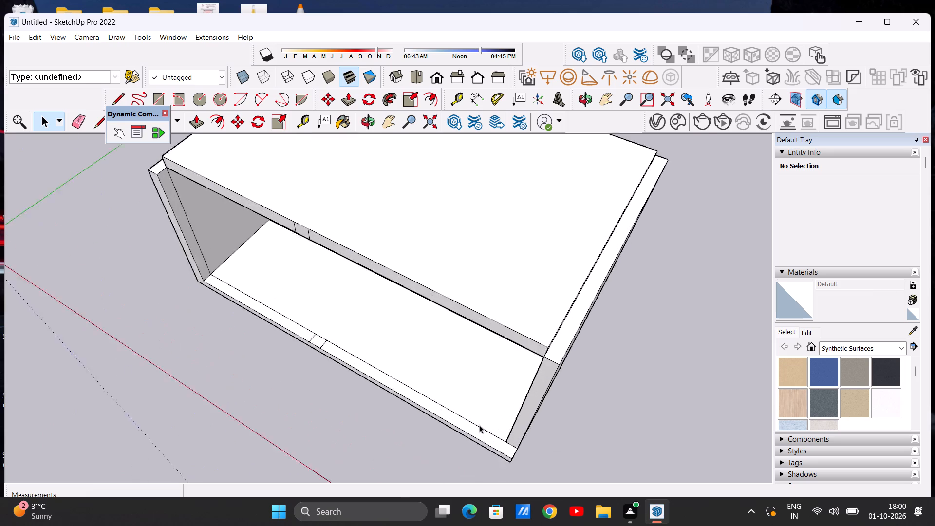
scroll(479, 425, "up", 4)
scroll(490, 415, "down", 3)
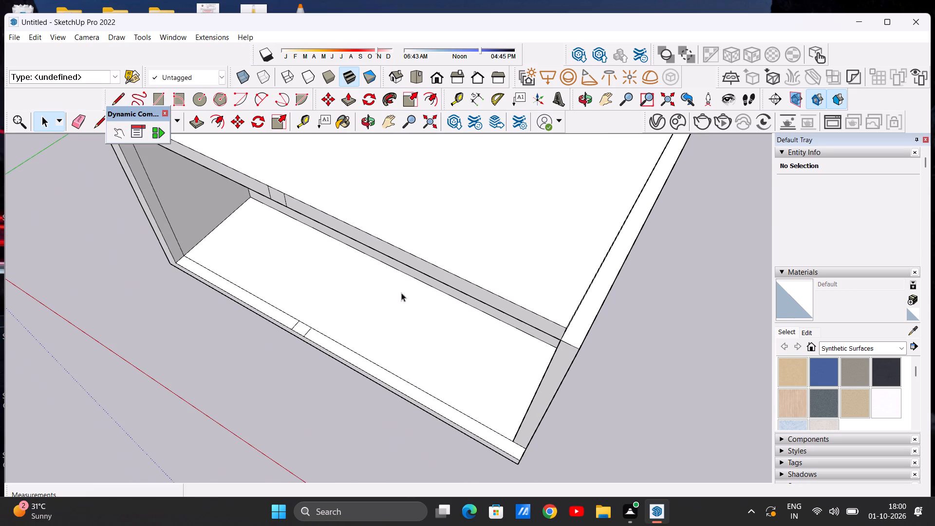
Push/Pull the longer front floor-edge strip, from the small mark to the far side wall, upward into a front wall.
key("p")
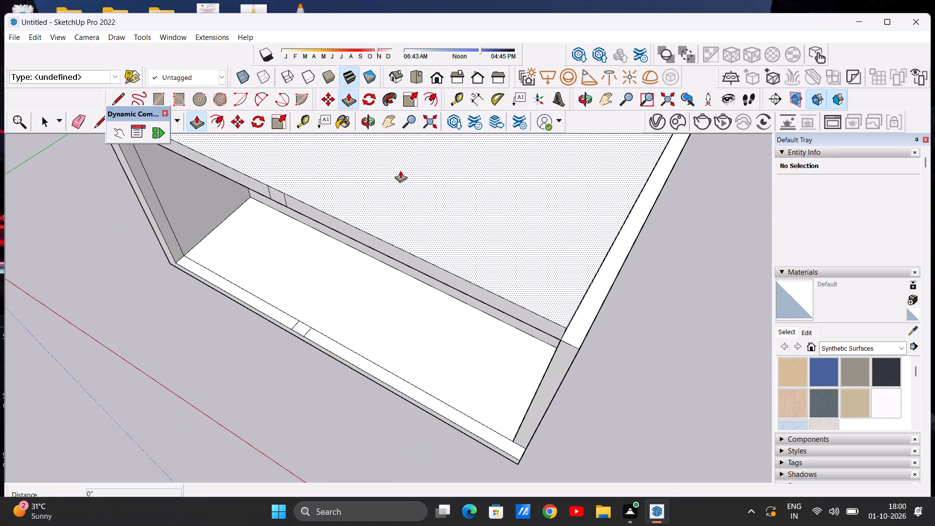
left_click(515, 444)
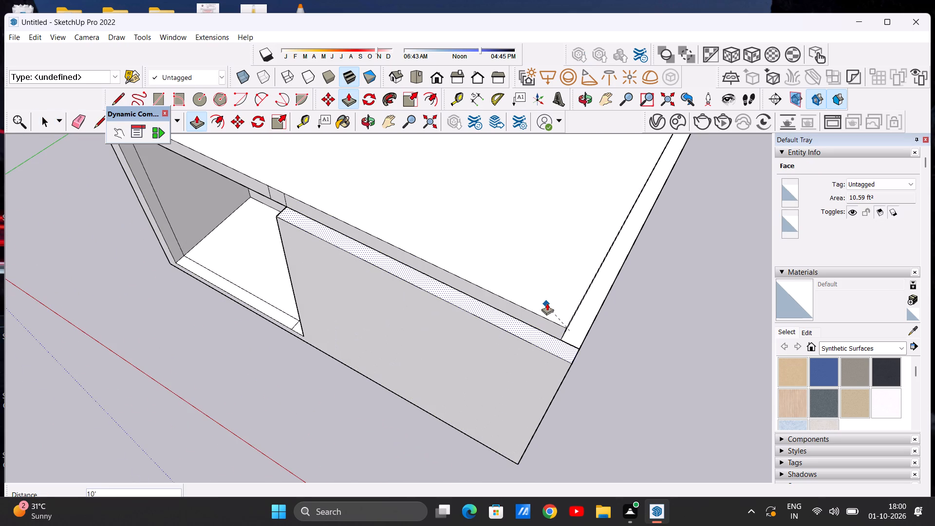
left_click(539, 336)
left_click(539, 334)
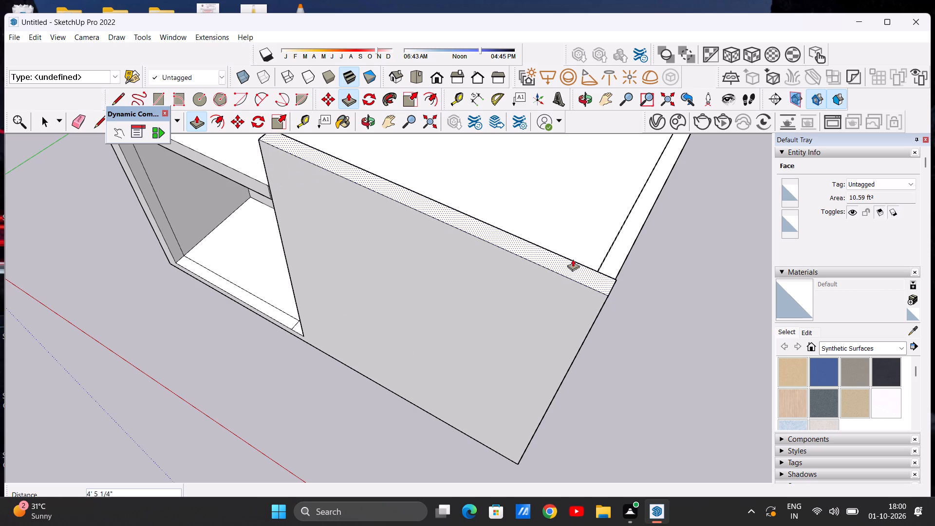
scroll(573, 259, "down", 5)
middle_click_drag(570, 258, 357, 229)
middle_click_drag(428, 245, 397, 238)
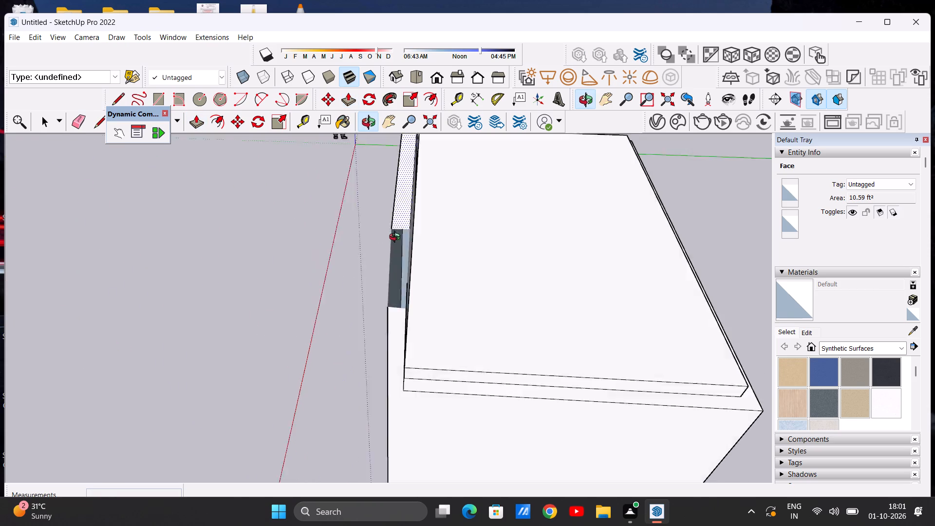
middle_click_drag(397, 238, 357, 222)
middle_click_drag(344, 214, 331, 211)
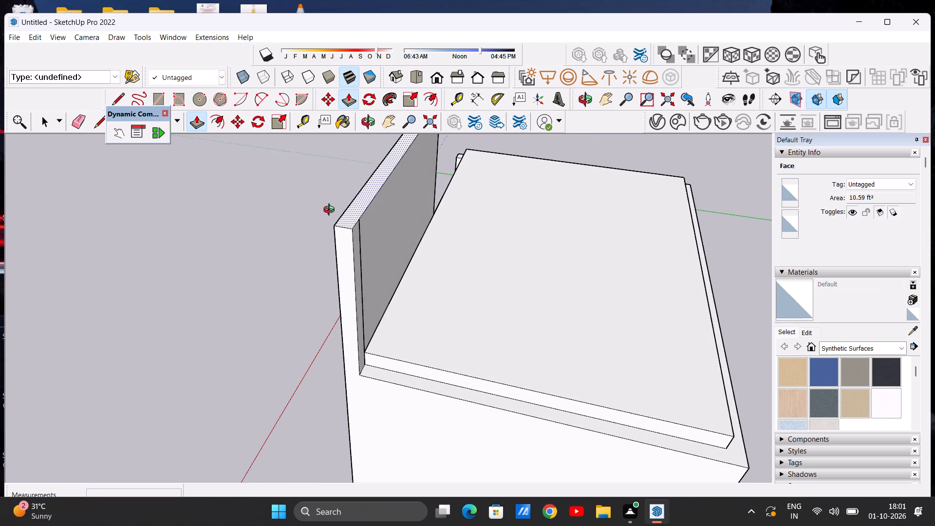
middle_click_drag(331, 211, 327, 209)
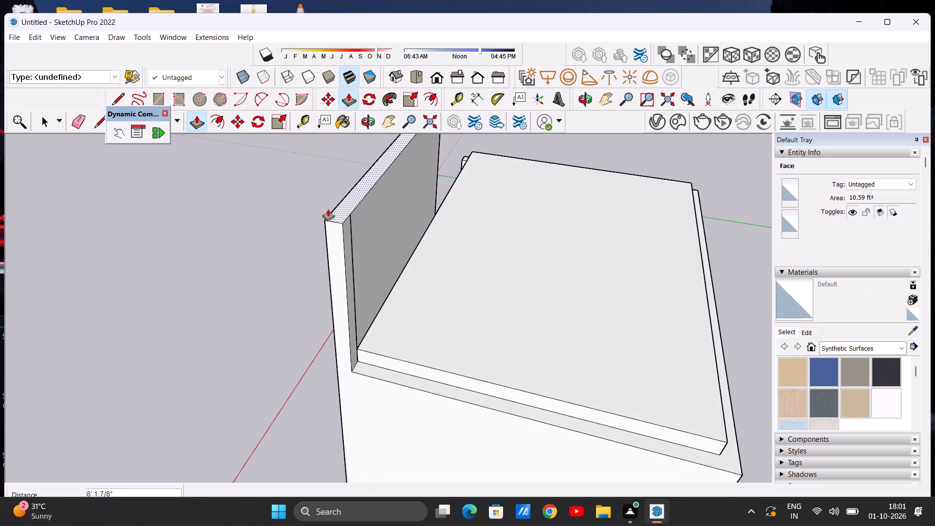
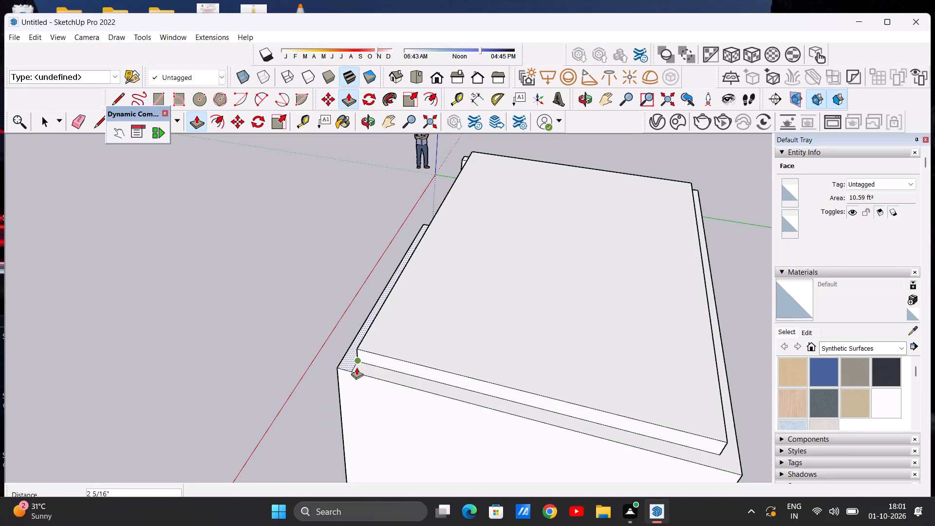
Finish the Push/Pull of the longer front wall level with the tops of the side walls.
left_click(356, 367)
key("space")
Erase the two short vertical seam lines on the front edge of the roof slab, above the end of the dividing wall.
scroll(390, 336, "down", 4)
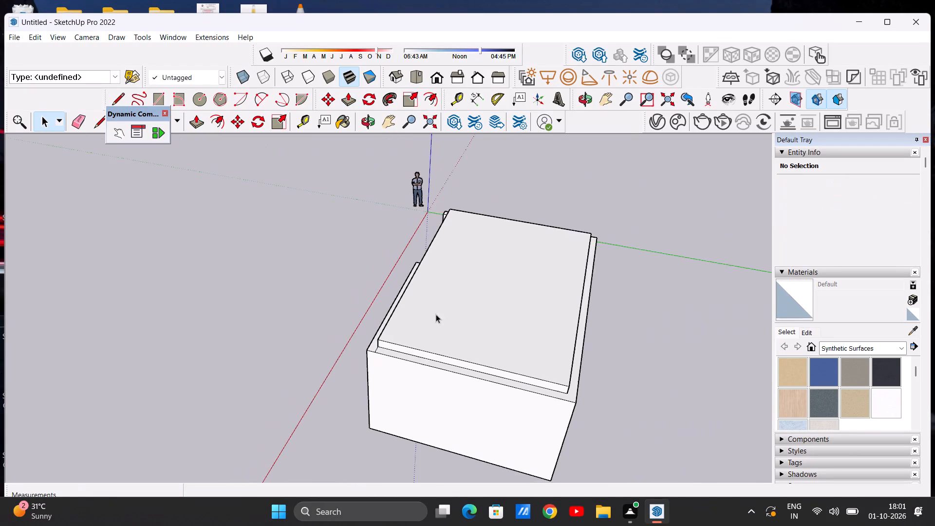
scroll(436, 314, "down", 7)
scroll(359, 323, "up", 1)
middle_click_drag(359, 323, 641, 286)
middle_click_drag(474, 288, 512, 249)
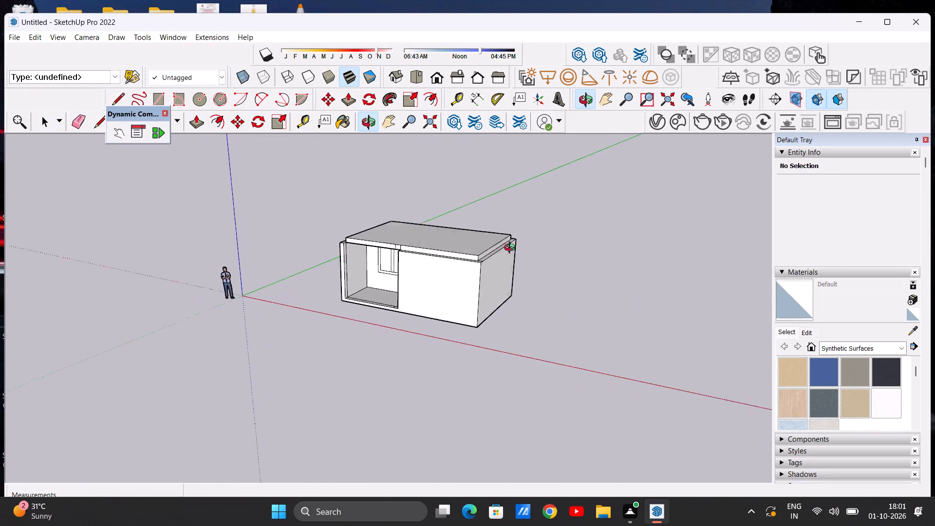
middle_click_drag(512, 249, 516, 246)
scroll(410, 246, "up", 8)
middle_click_drag(386, 243, 447, 294)
scroll(437, 270, "up", 3)
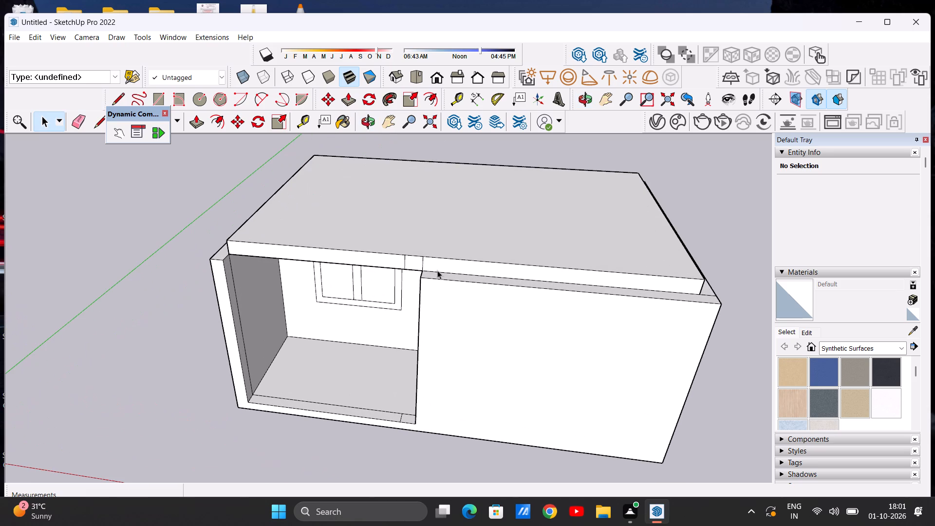
scroll(433, 269, "up", 2)
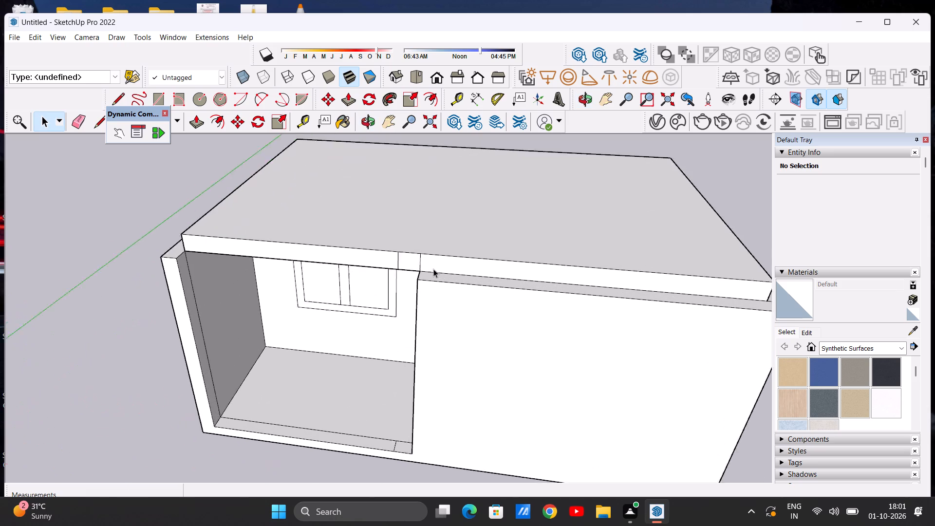
scroll(433, 269, "up", 3)
key("e")
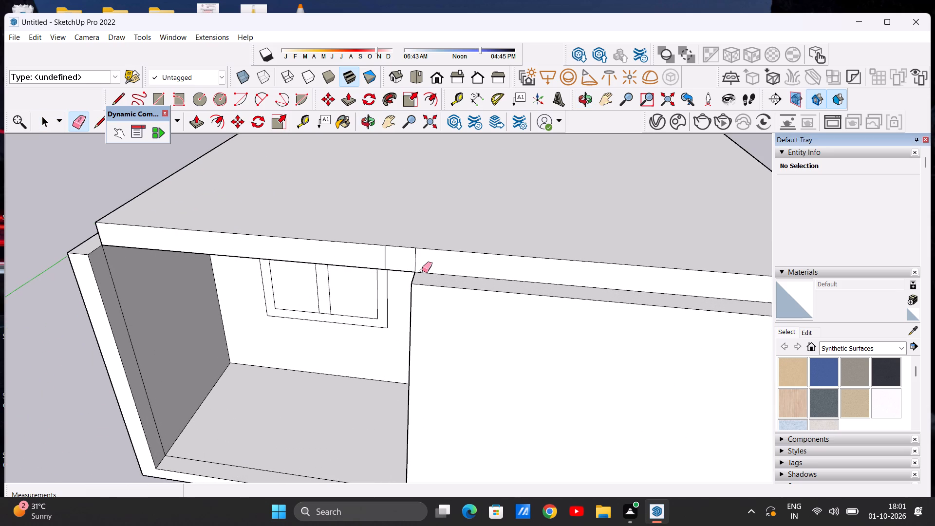
scroll(386, 273, "up", 7)
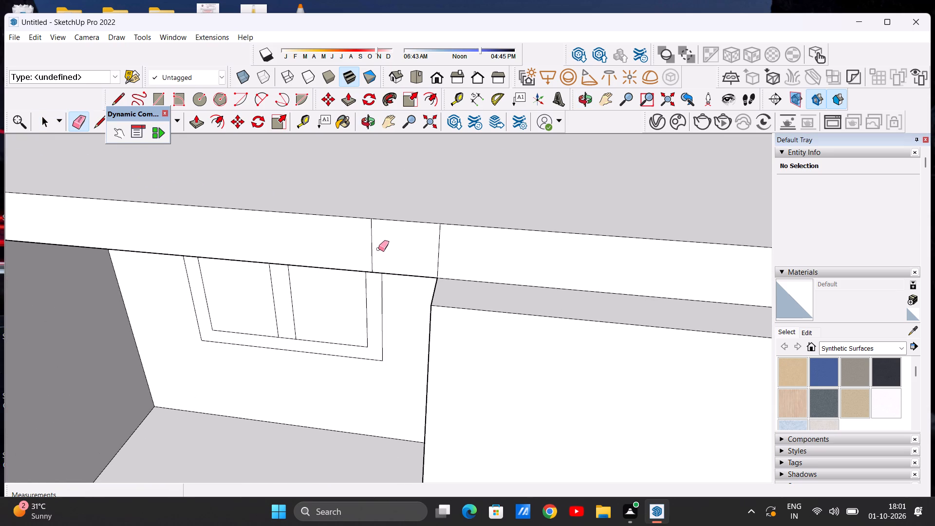
left_click_drag(436, 249, 448, 249)
scroll(512, 265, "down", 6)
scroll(380, 256, "up", 6)
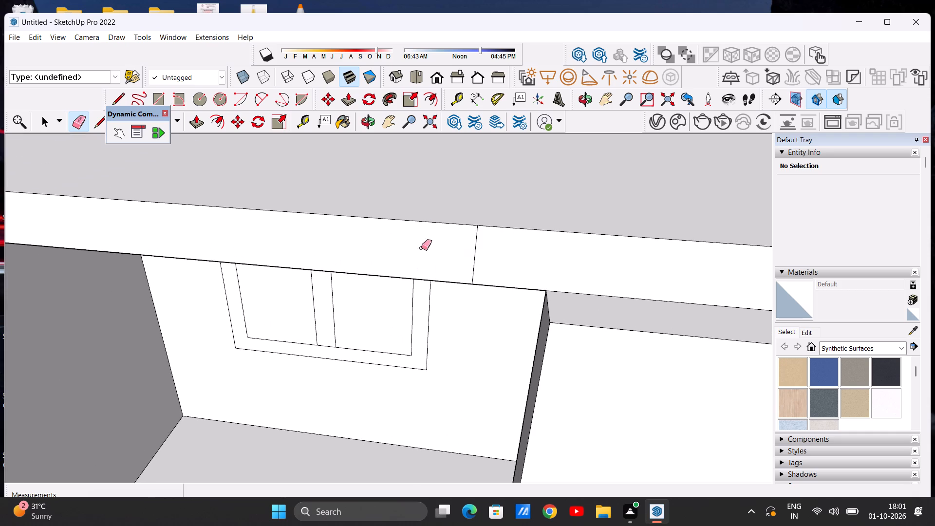
left_click_drag(478, 249, 485, 250)
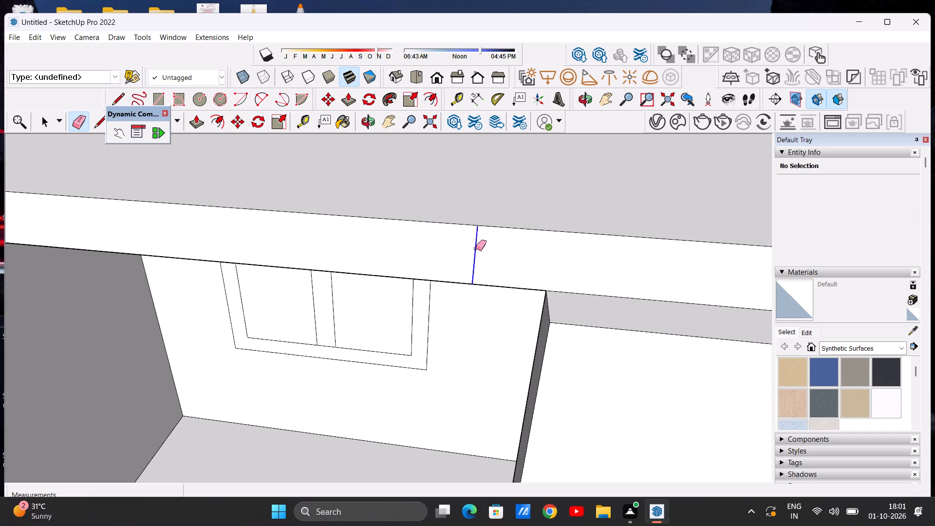
left_click(476, 248)
key("space")
Push/Pull the continuous top face of the rear and side walls up 10' to form upper-storey walls around the slab.
scroll(465, 255, "down", 7)
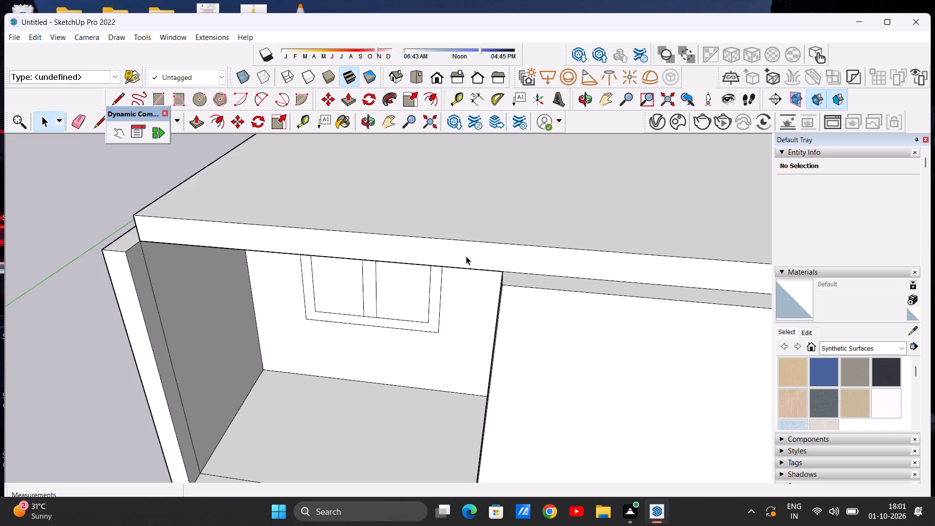
scroll(466, 256, "down", 10)
middle_click_drag(519, 346, 374, 314)
scroll(396, 307, "down", 4)
middle_click_drag(570, 339, 523, 401)
scroll(481, 383, "up", 1)
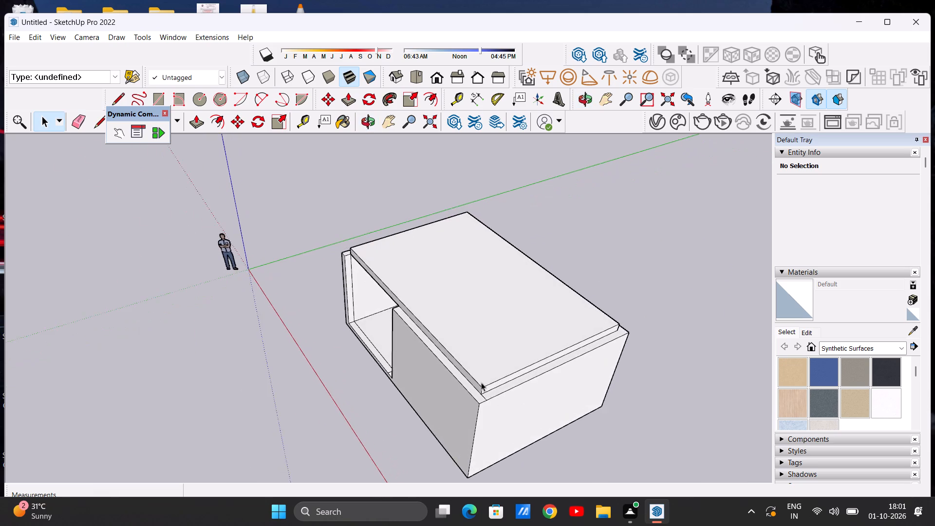
scroll(481, 382, "up", 6)
scroll(561, 359, "down", 5)
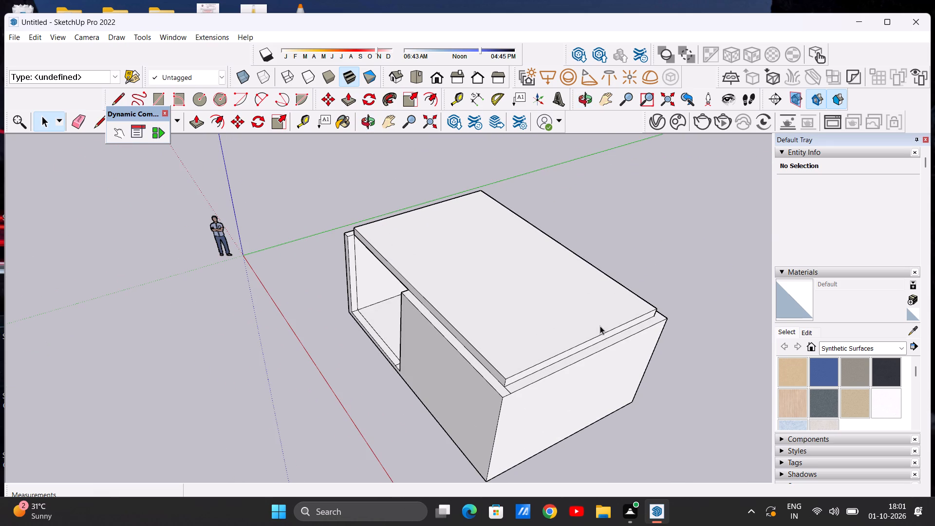
left_click(344, 96)
scroll(544, 376, "up", 6)
left_click(523, 373)
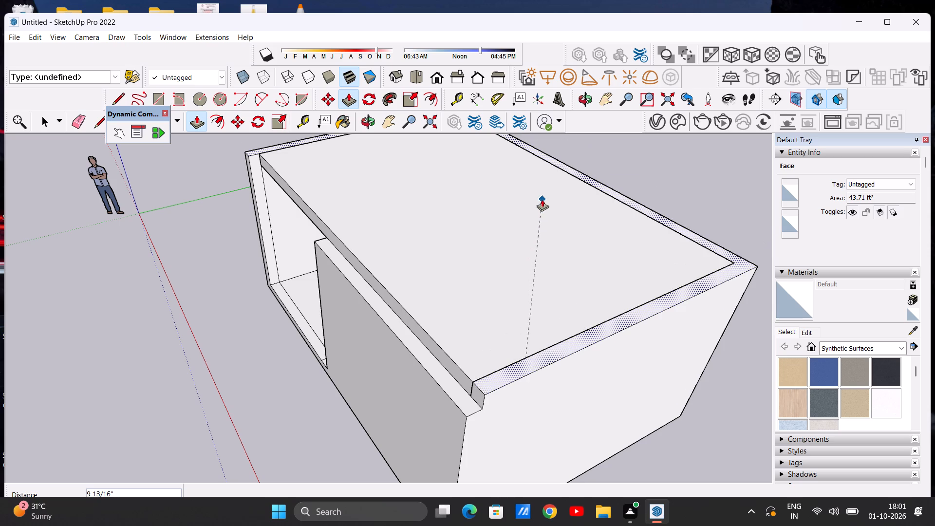
type("10'")
key("Return")
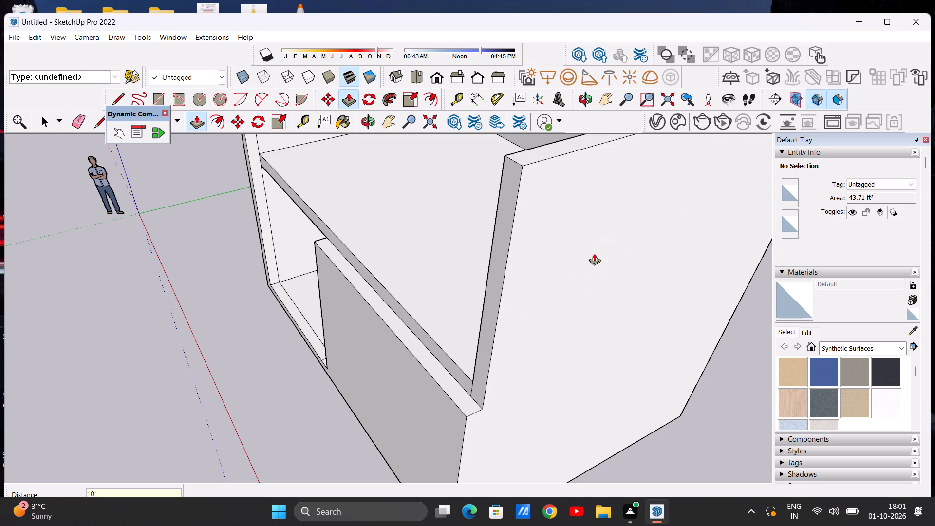
key("space")
Erase the two vertical seam lines on the inner face of the upper side wall nearest the origin.
scroll(546, 293, "down", 11)
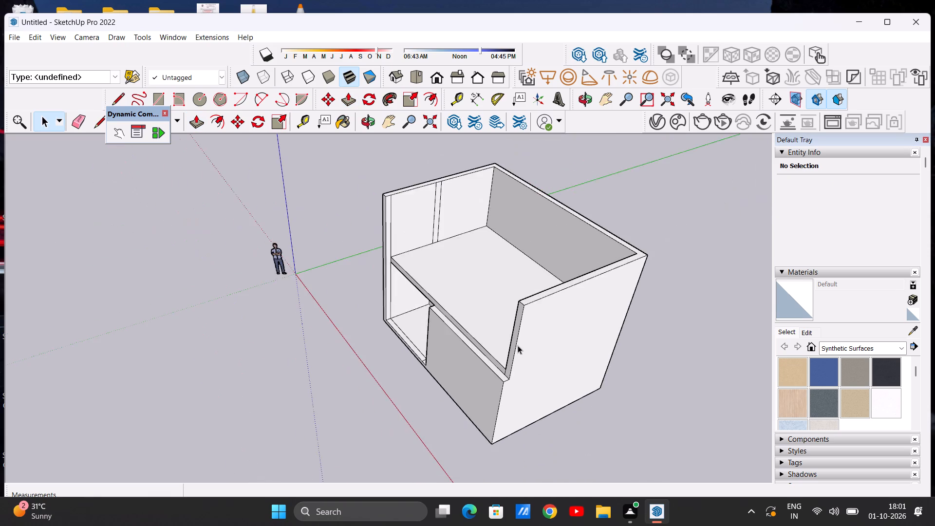
middle_click_drag(445, 346, 656, 209)
middle_click_drag(455, 234, 348, 254)
scroll(377, 230, "up", 12)
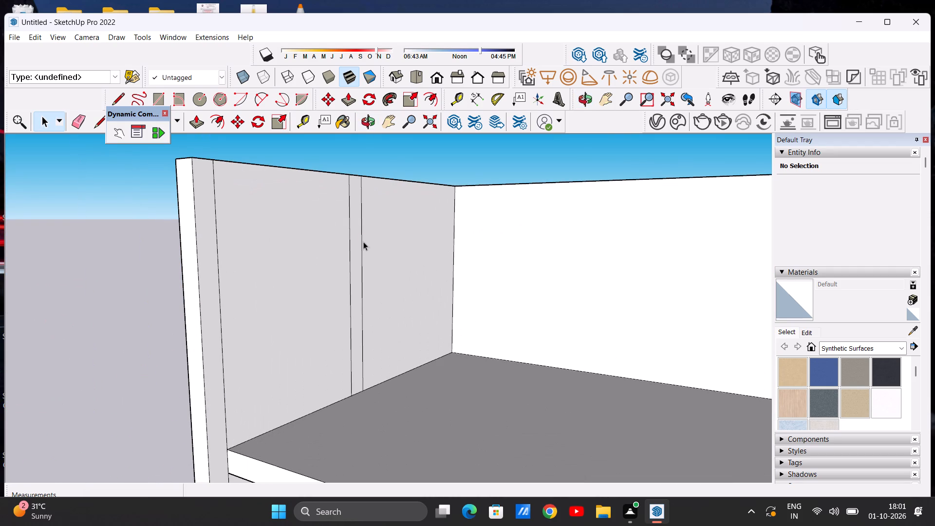
key("e")
scroll(328, 245, "up", 6)
left_click_drag(358, 241, 388, 236)
scroll(342, 280, "down", 8)
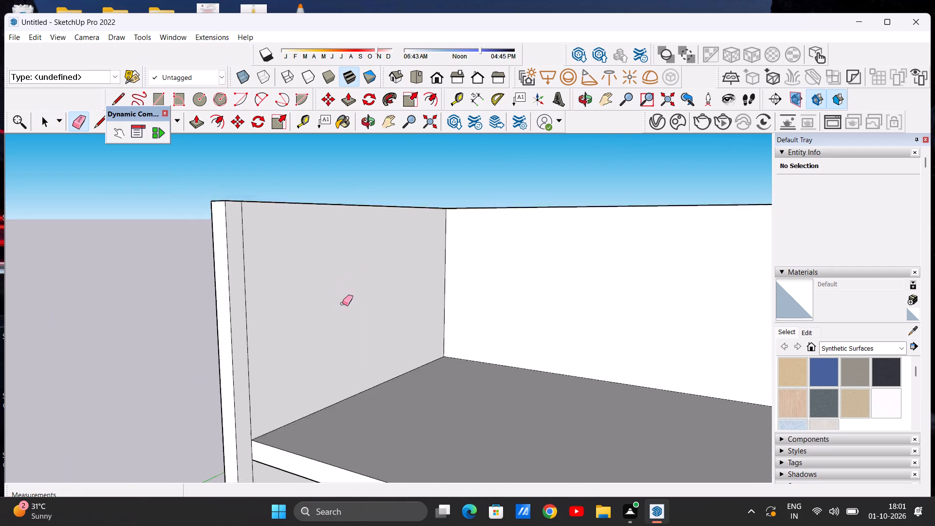
Erase the two vertical seam lines on the inner face of the opposite upper side wall.
scroll(342, 303, "down", 3)
middle_click_drag(362, 304, 545, 318)
scroll(521, 315, "down", 3)
scroll(627, 294, "up", 12)
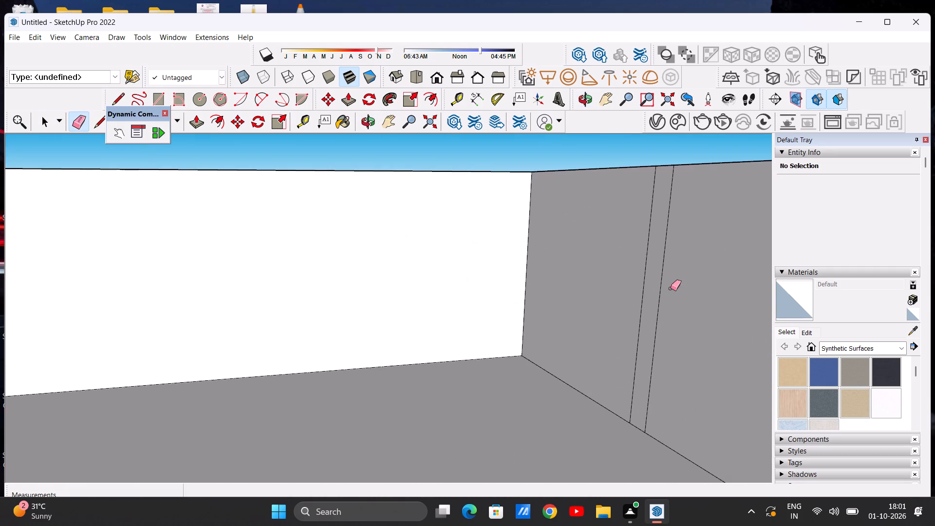
left_click_drag(639, 267, 679, 277)
scroll(585, 315, "down", 6)
key("space")
Examine the open upper storey, its floor slab and the front rooms below from the front and from above.
scroll(429, 326, "down", 2)
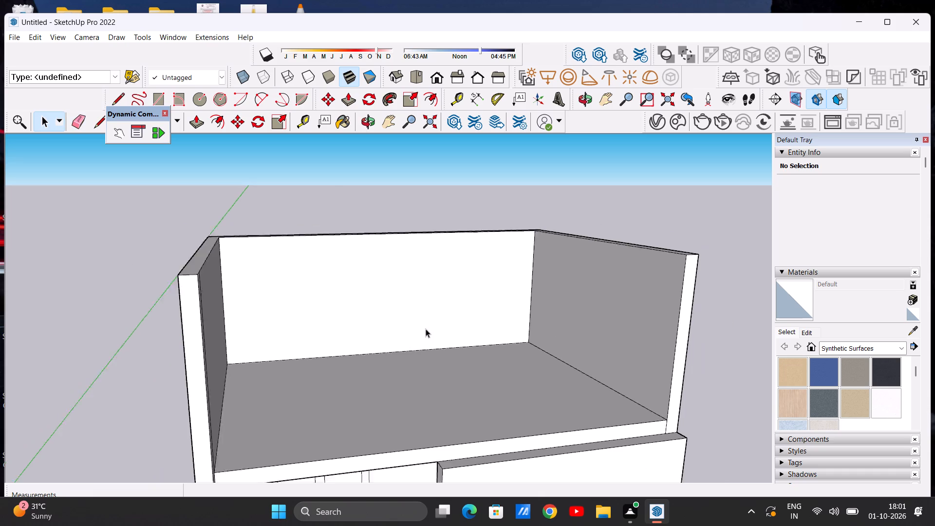
scroll(426, 329, "down", 7)
middle_click_drag(511, 333, 456, 296)
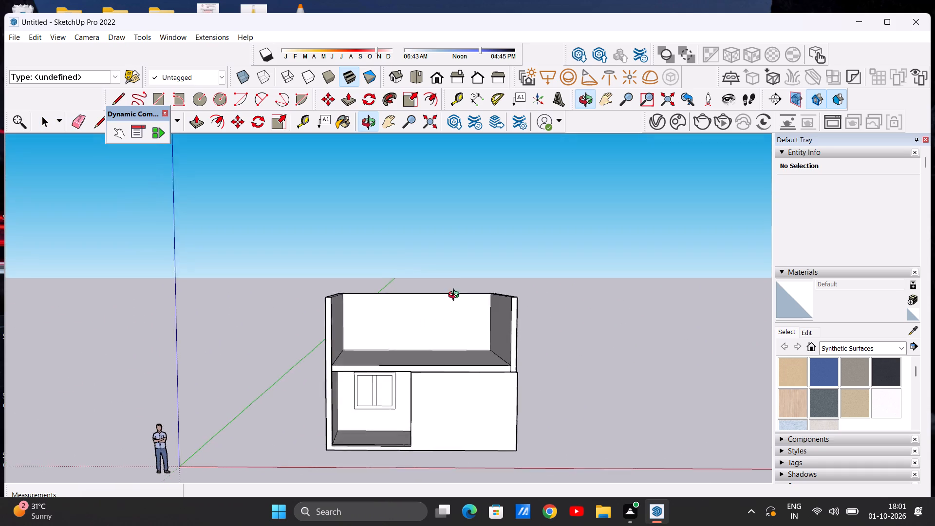
middle_click_drag(456, 296, 456, 284)
scroll(462, 358, "up", 4)
scroll(451, 367, "down", 4)
middle_click_drag(497, 376, 473, 397)
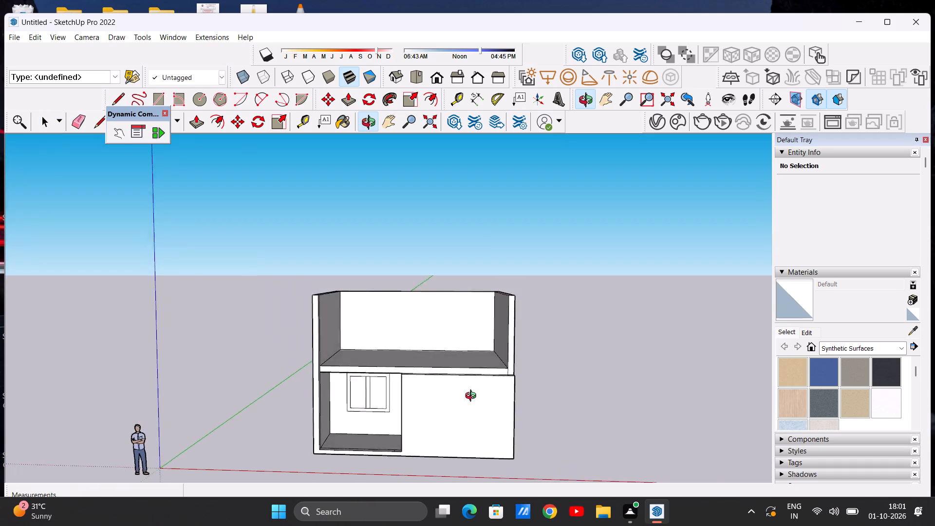
middle_click_drag(473, 397, 464, 440)
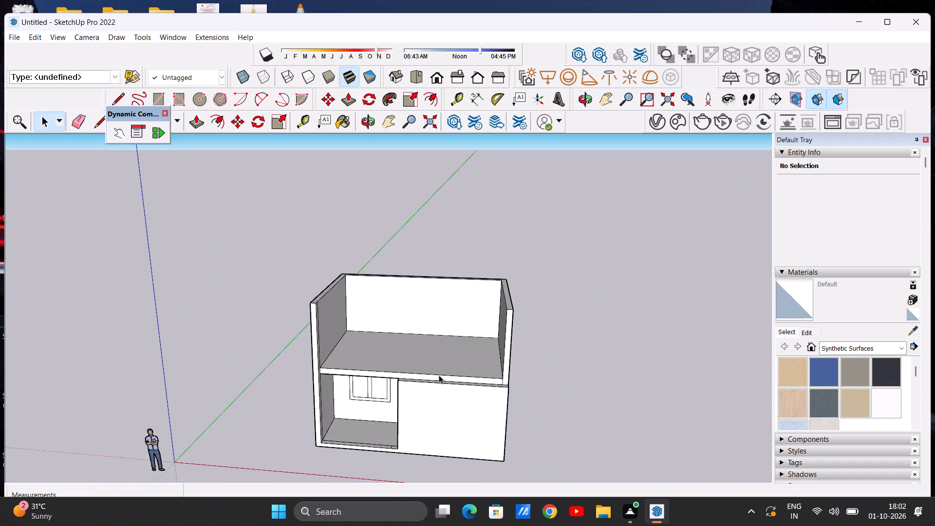
scroll(439, 375, "up", 3)
middle_click_drag(410, 389, 430, 414)
scroll(428, 352, "up", 1)
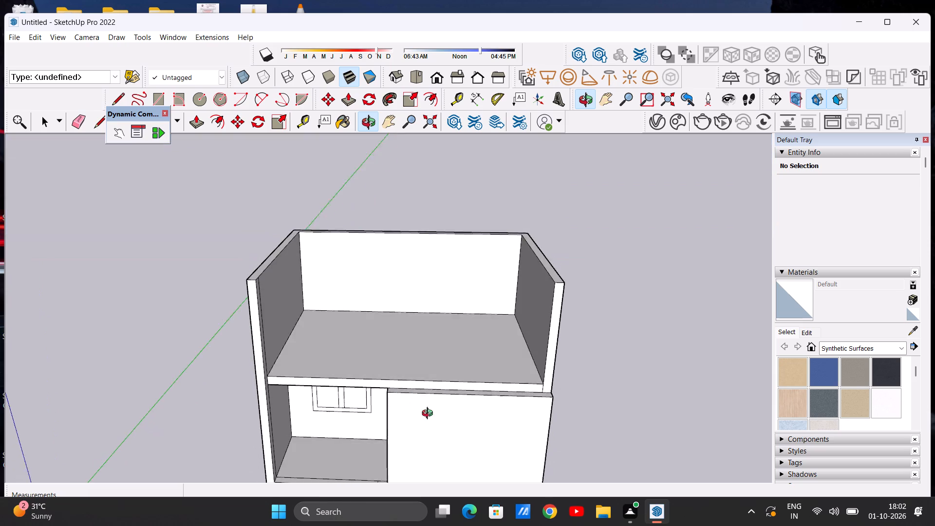
middle_click_drag(430, 414, 421, 449)
middle_click_drag(385, 442, 390, 296)
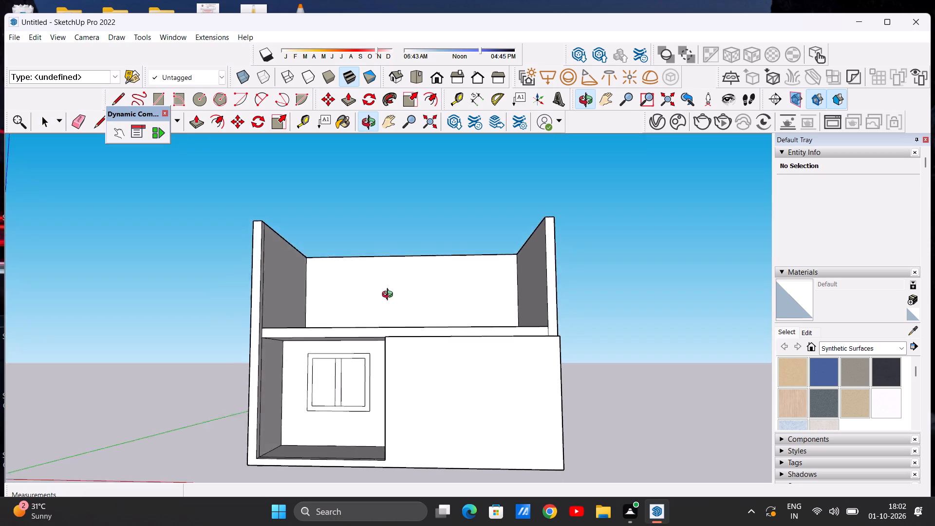
middle_click_drag(390, 296, 399, 267)
middle_click_drag(392, 287, 374, 441)
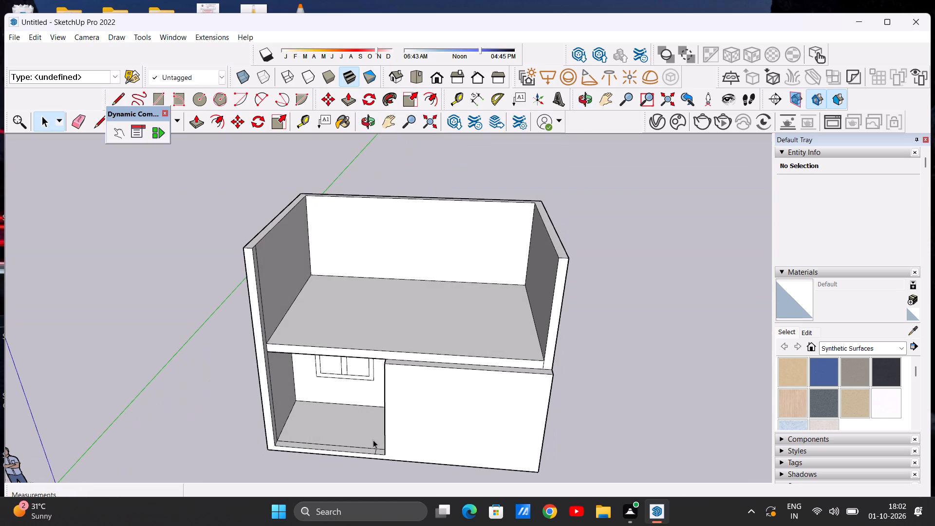
scroll(351, 393, "up", 5)
middle_click_drag(349, 393, 360, 310)
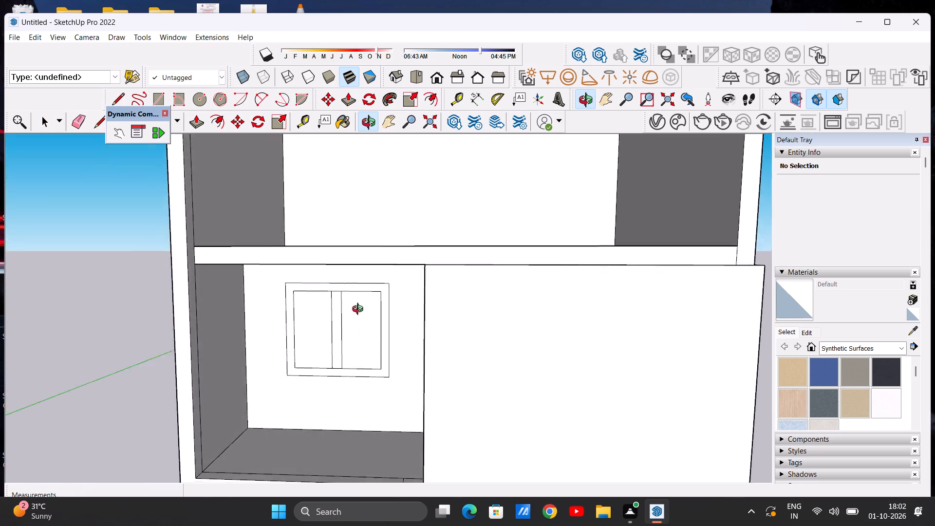
middle_click_drag(360, 310, 362, 298)
scroll(333, 313, "down", 3)
middle_click_drag(293, 222, 285, 288)
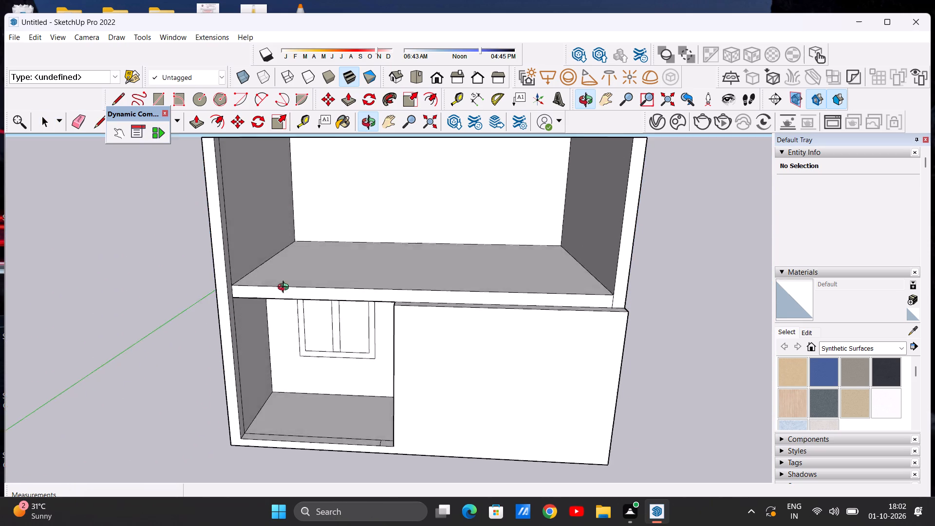
middle_click_drag(285, 288, 295, 390)
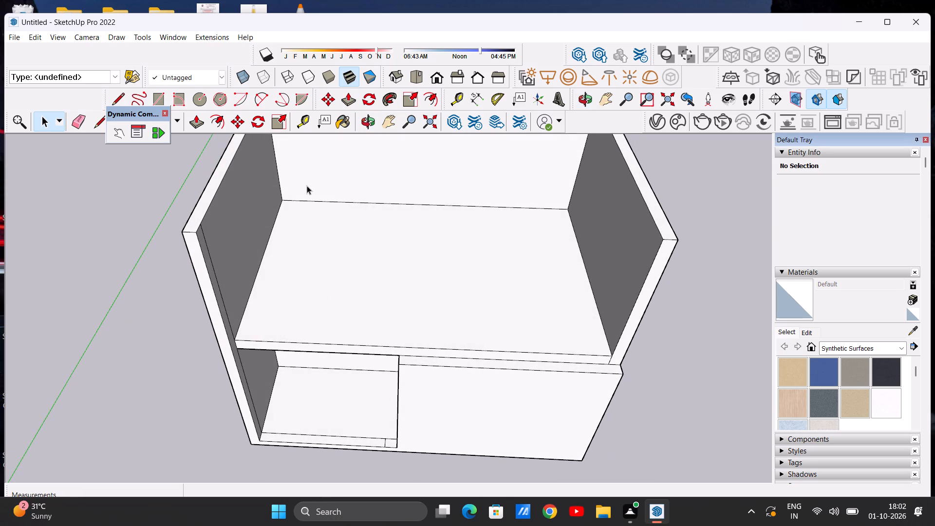
Draw two closely spaced parallel lines about 24' long across the upper floor, from one side wall to the other.
key("l")
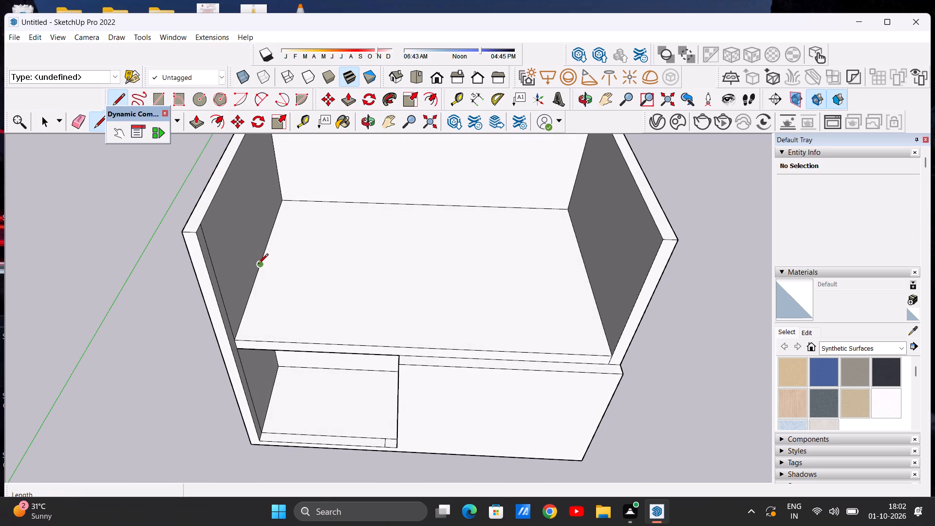
left_click(258, 264)
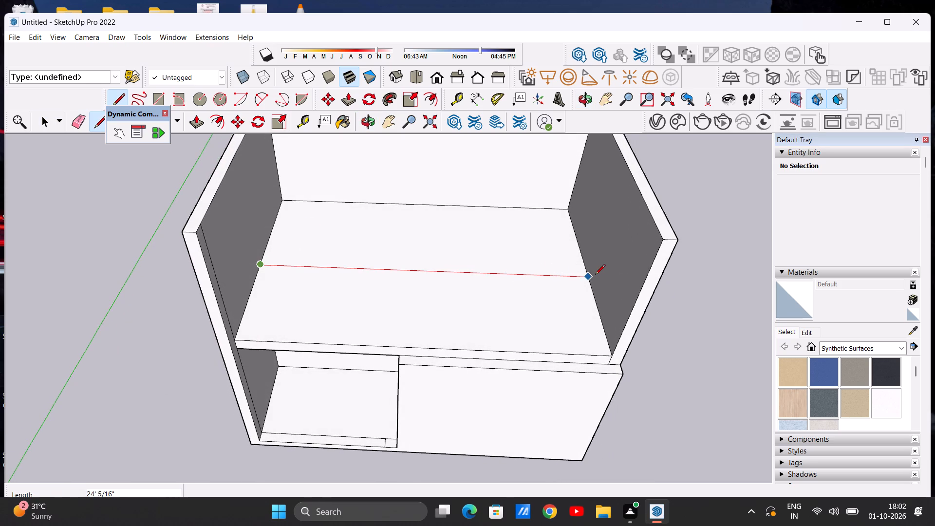
left_click(586, 276)
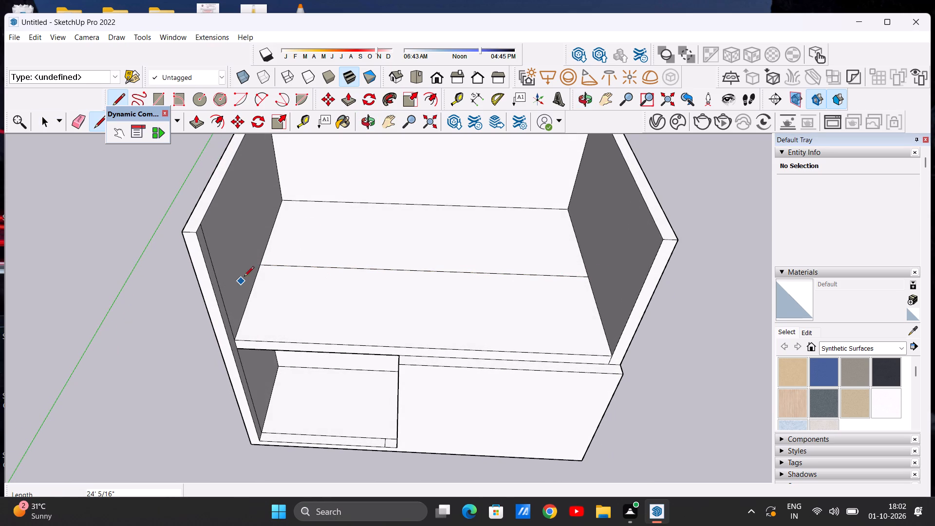
left_click(258, 275)
left_click(590, 285)
key("space")
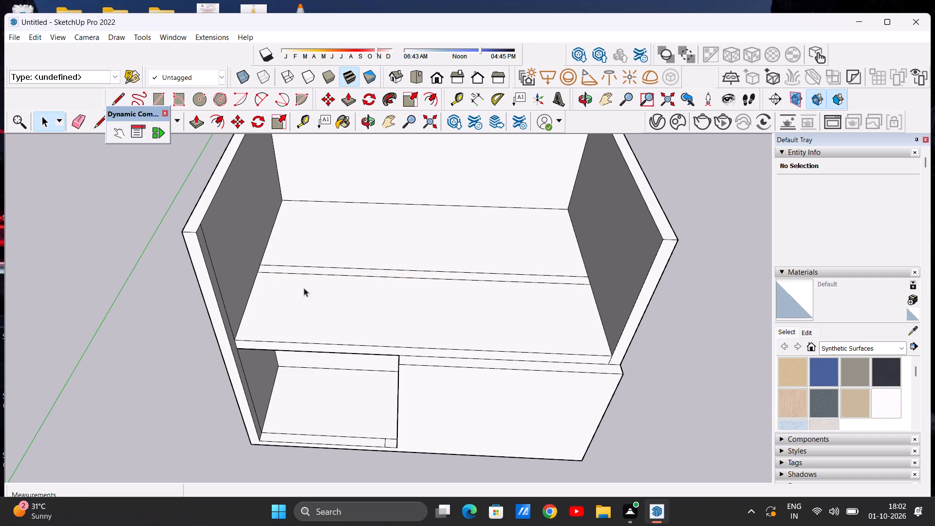
Extrude the narrow strip across the upper floor 9' 2 3/16" up to the side walls' top edge as a dividing wall.
scroll(304, 259, "down", 5)
middle_click_drag(385, 266, 313, 234)
scroll(418, 253, "up", 6)
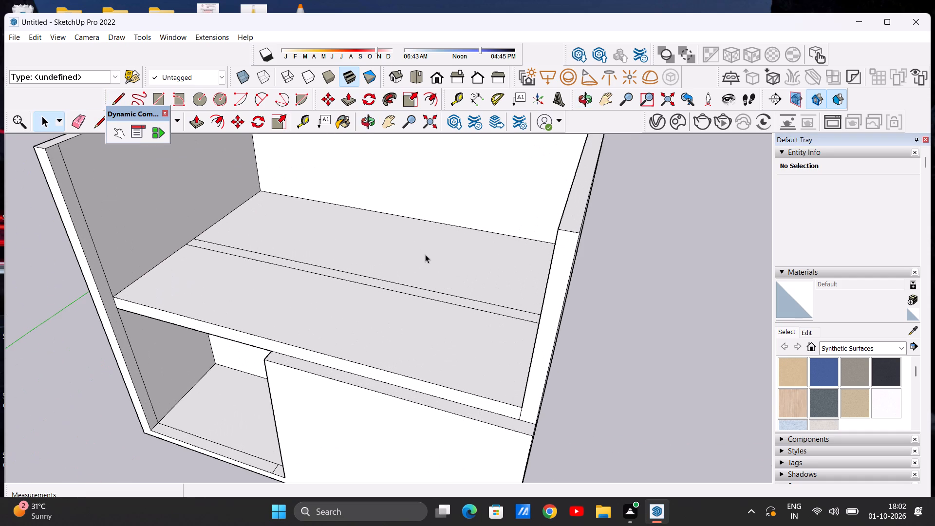
key("p")
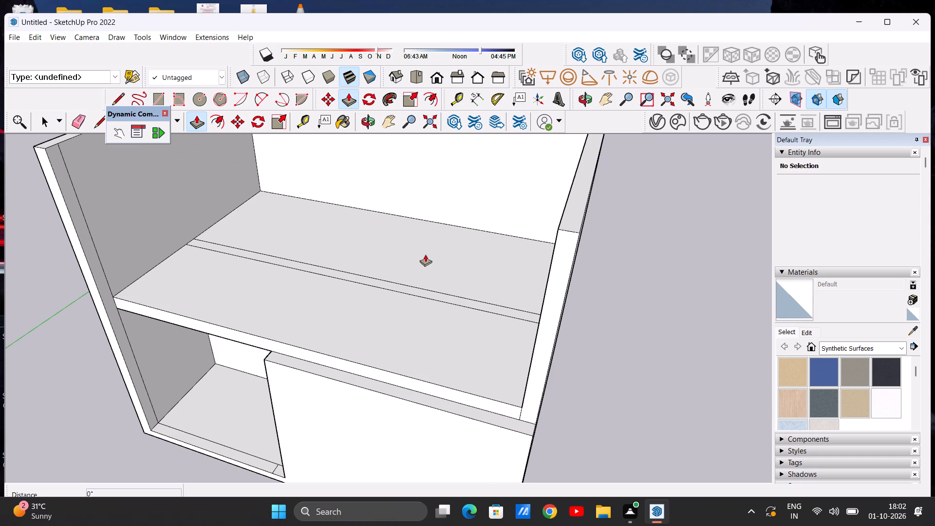
scroll(522, 309, "up", 9)
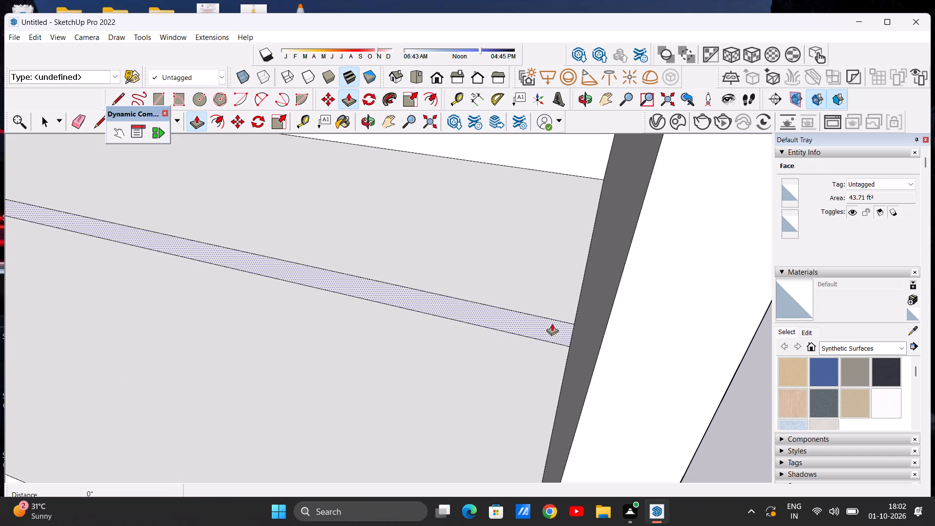
left_click(552, 323)
scroll(578, 235, "down", 17)
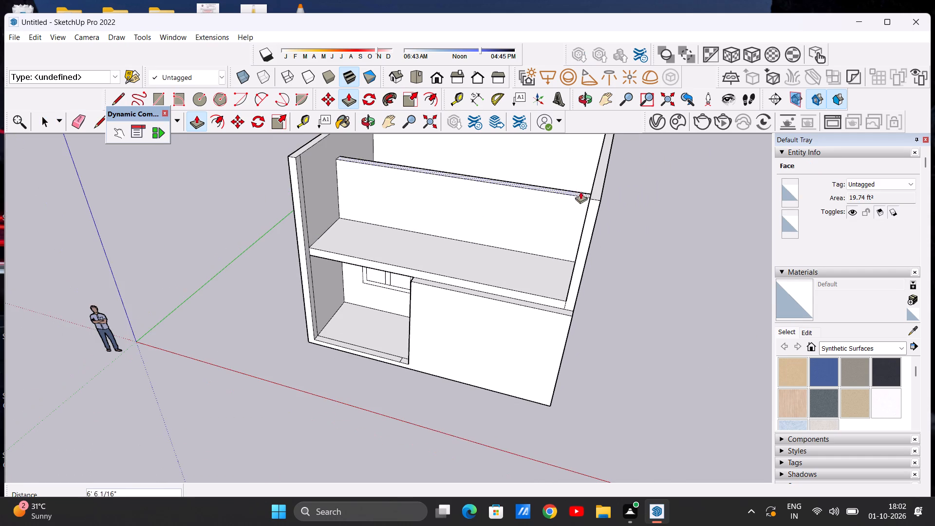
scroll(598, 164, "up", 12)
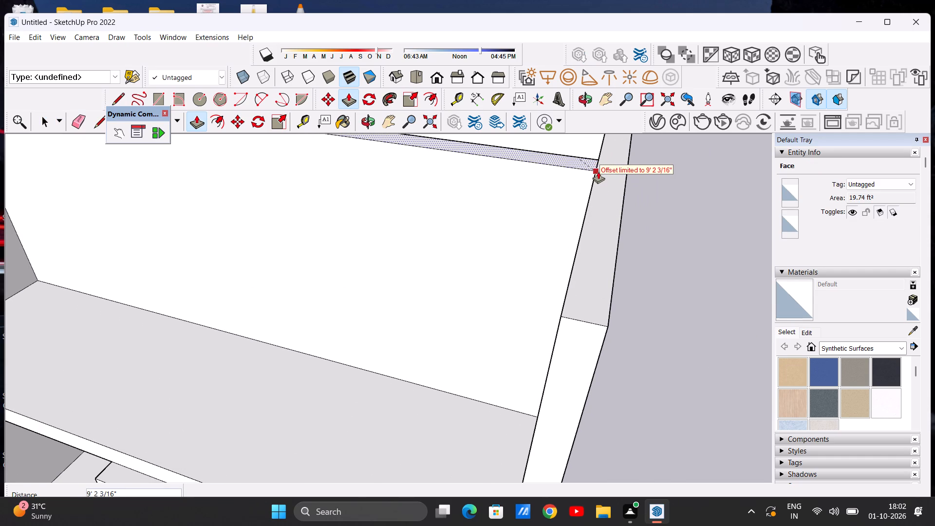
left_click(598, 171)
key("space")
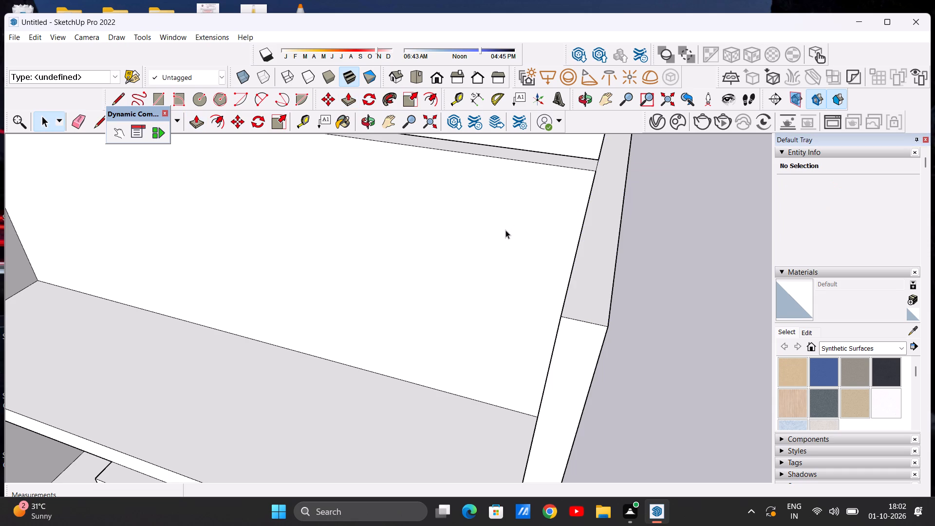
Examine the dividing wall, the outer side walls and the framed window below from the front and both sides.
scroll(513, 237, "down", 17)
middle_click_drag(352, 260, 399, 177)
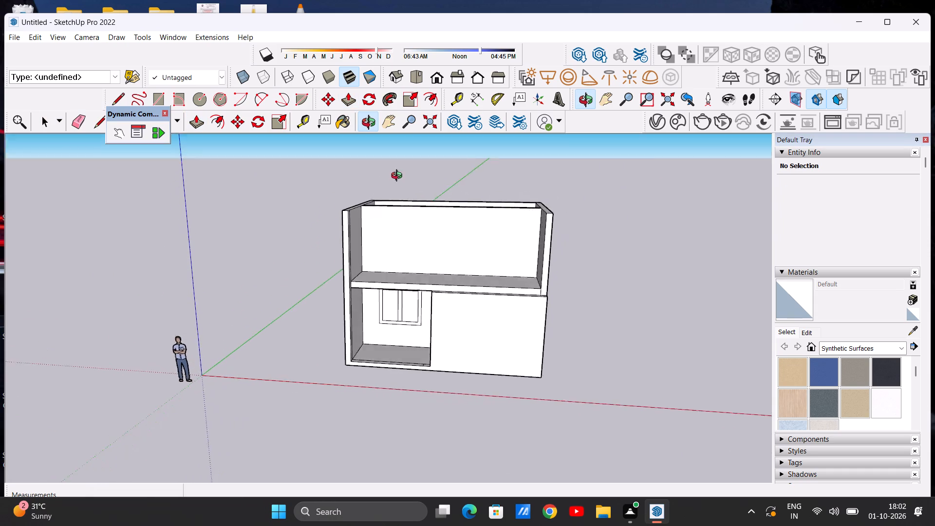
middle_click_drag(399, 177, 401, 161)
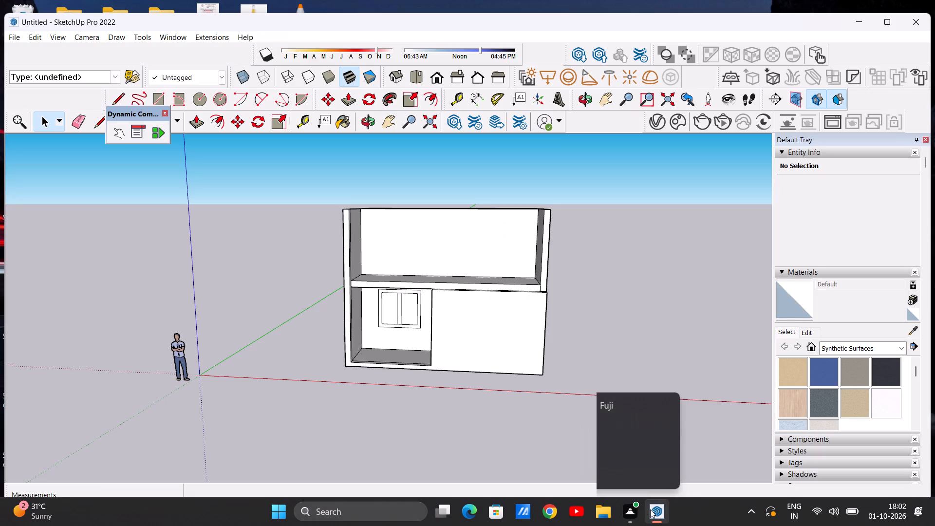
left_click(650, 434)
scroll(428, 300, "up", 3)
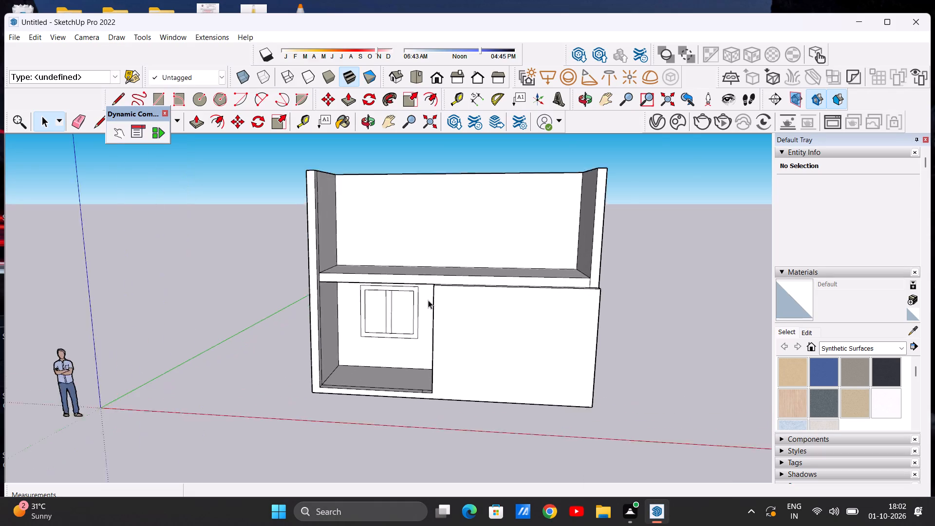
scroll(428, 300, "up", 3)
scroll(428, 300, "down", 5)
middle_click_drag(482, 305, 412, 355)
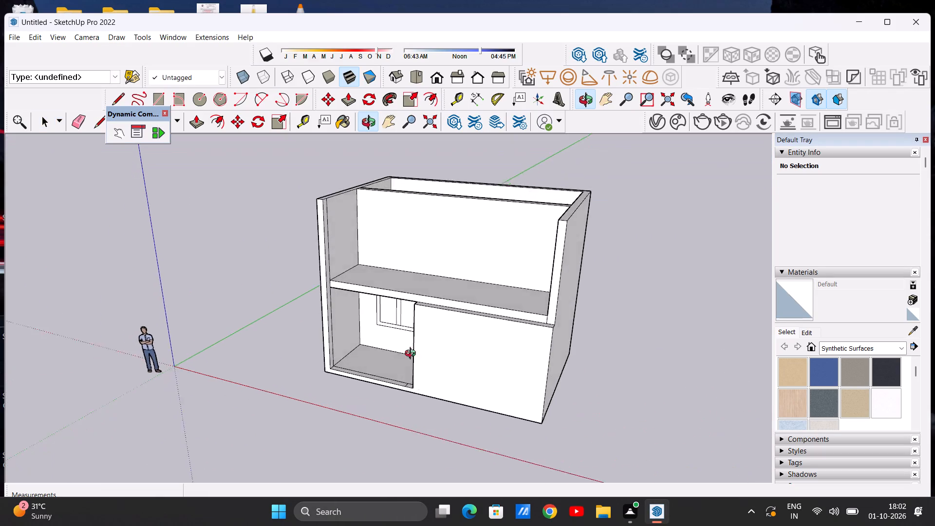
middle_click_drag(412, 355, 485, 308)
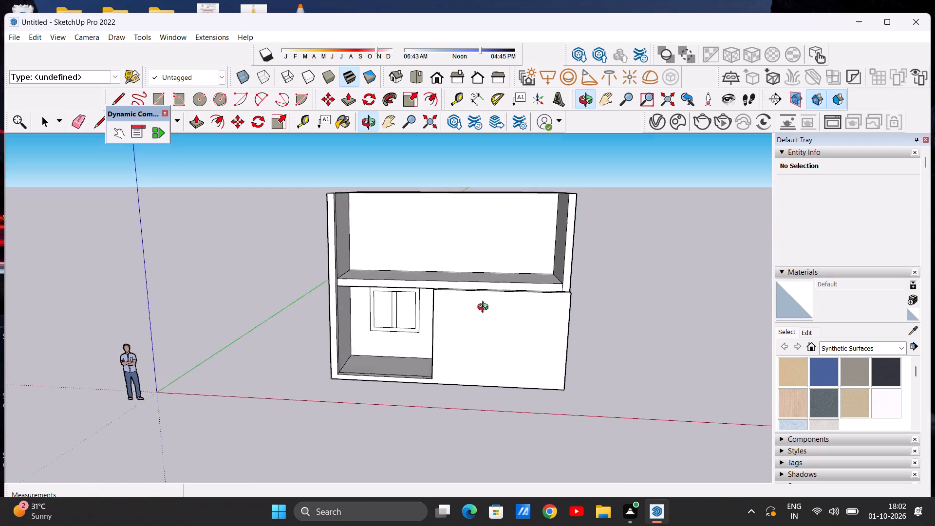
middle_click_drag(485, 308, 192, 308)
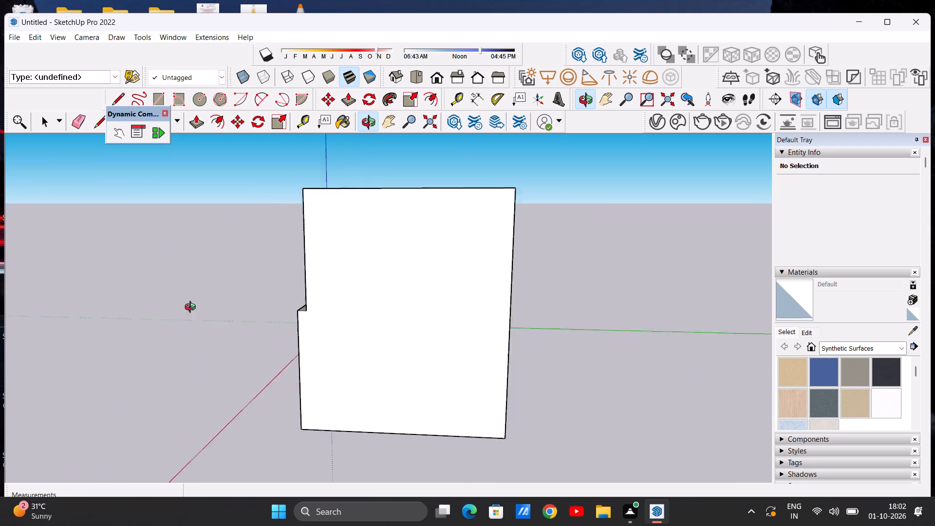
middle_click_drag(192, 308, 597, 303)
scroll(597, 303, "up", 1)
middle_click_drag(374, 316, 390, 308)
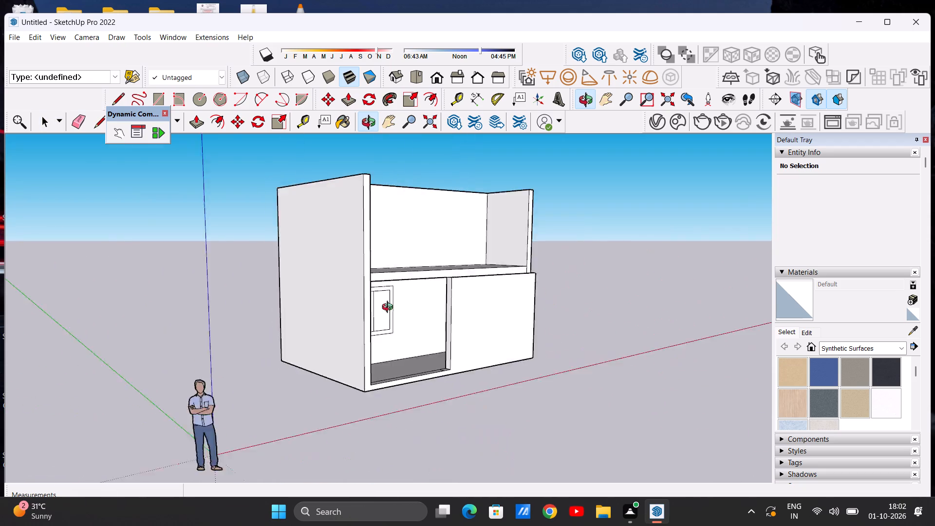
middle_click_drag(390, 308, 299, 292)
scroll(382, 290, "up", 8)
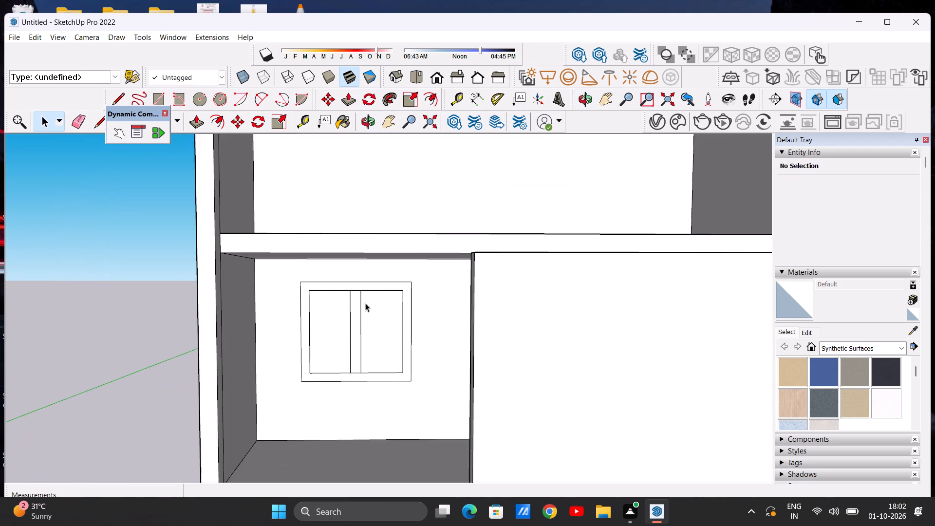
scroll(365, 303, "up", 5)
middle_click_drag(346, 323, 502, 330)
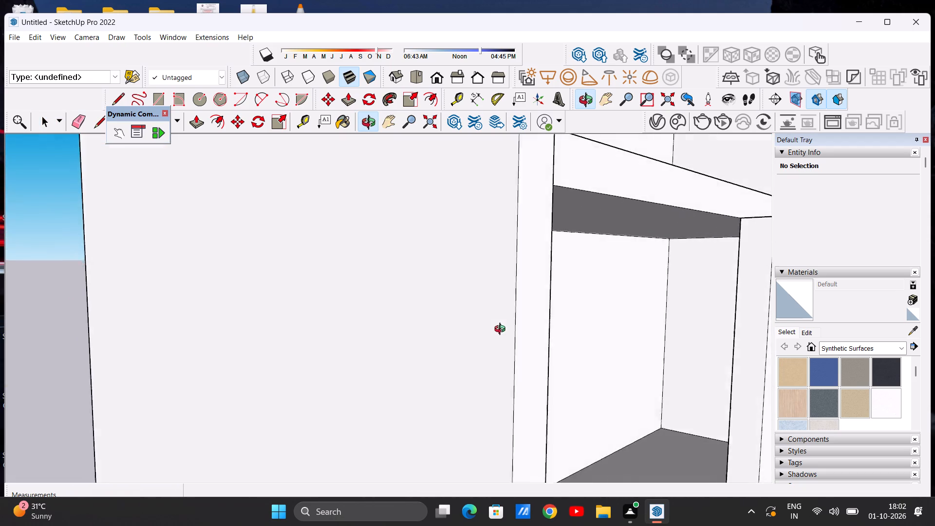
middle_click_drag(502, 330, 374, 328)
scroll(374, 328, "up", 1)
scroll(322, 330, "down", 14)
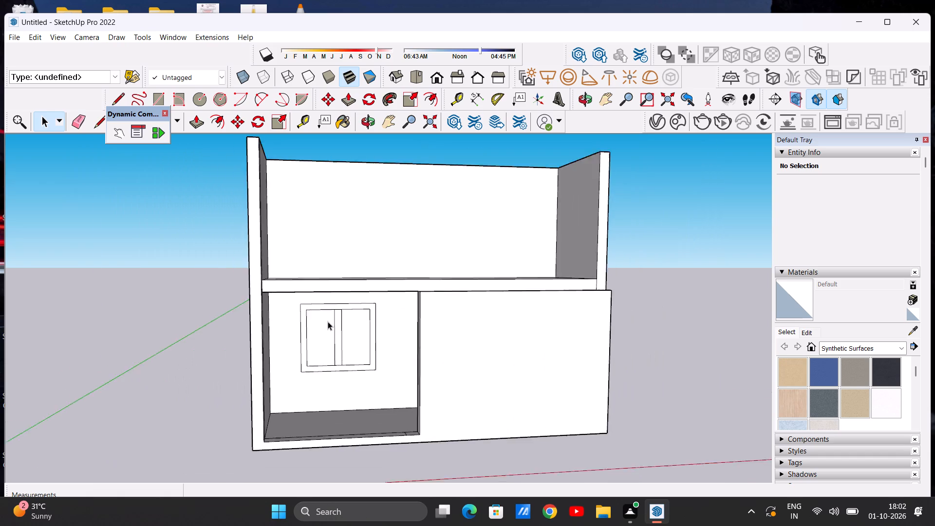
scroll(328, 321, "down", 5)
scroll(430, 311, "up", 5)
middle_click_drag(396, 322, 347, 324)
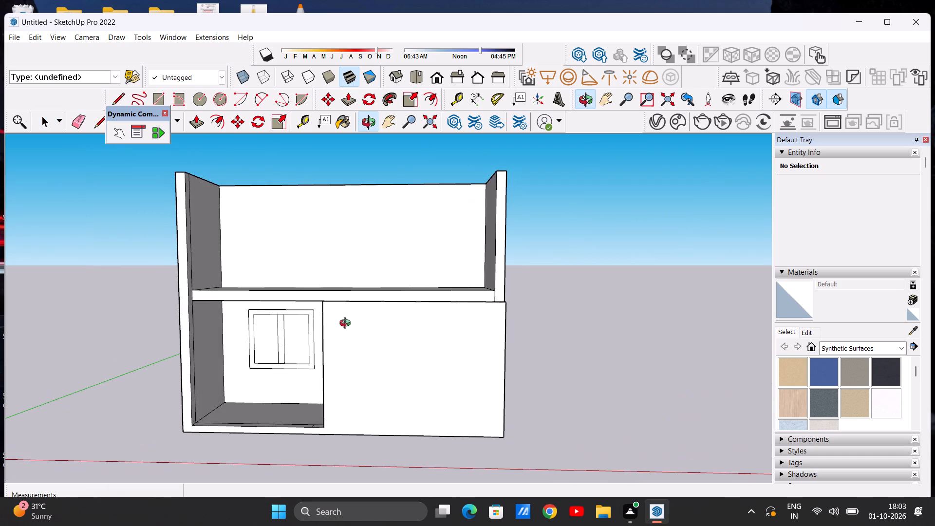
middle_click_drag(347, 324, 354, 334)
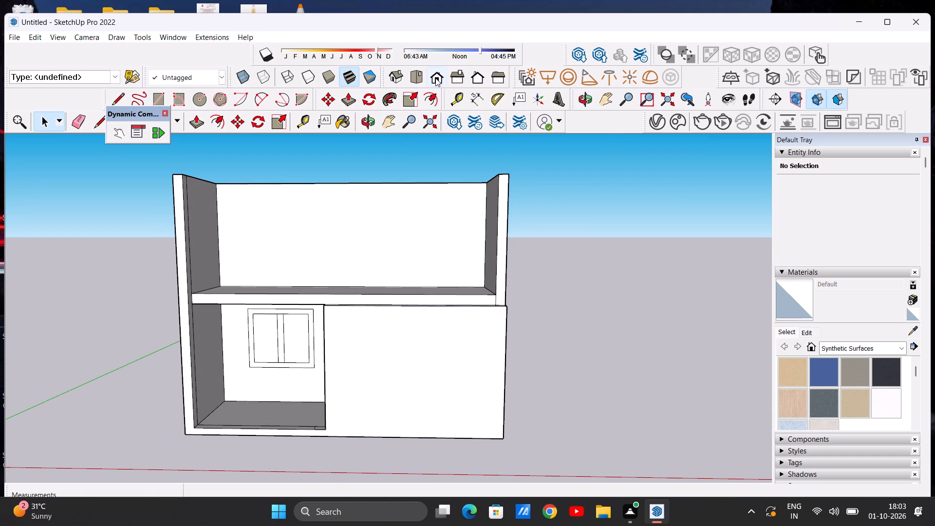
Examine the building in the standard Front view, from above and from the corners, checking the open upper front.
left_click(435, 78)
scroll(465, 236, "down", 2)
scroll(448, 241, "up", 5)
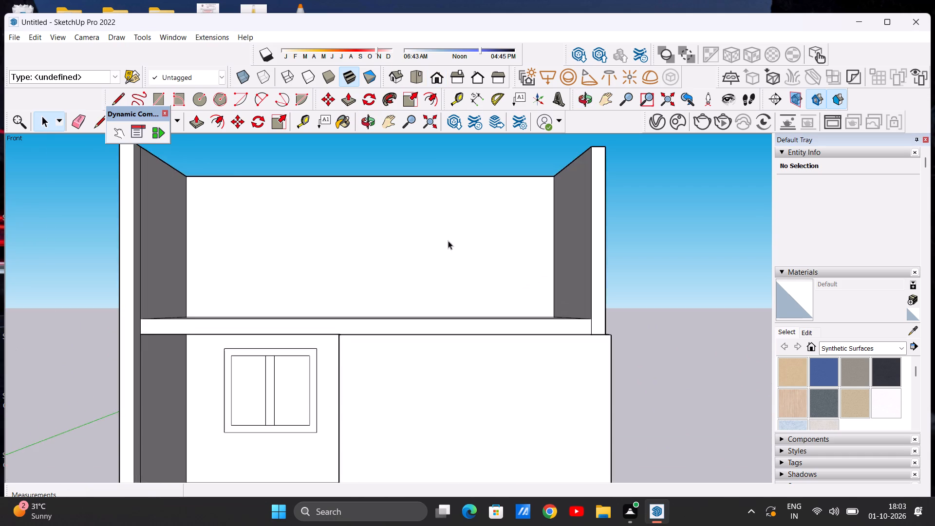
scroll(448, 241, "down", 4)
middle_click_drag(433, 242, 422, 366)
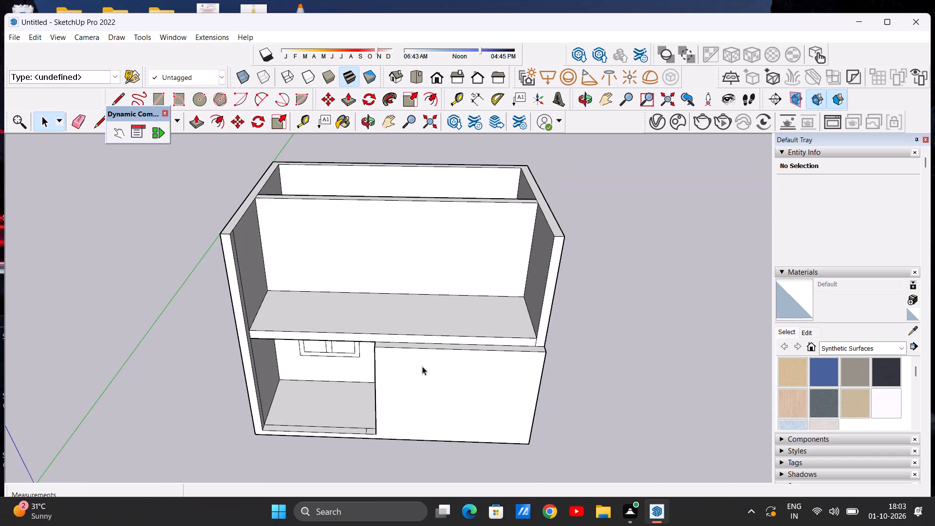
scroll(368, 362, "up", 4)
scroll(381, 297, "down", 4)
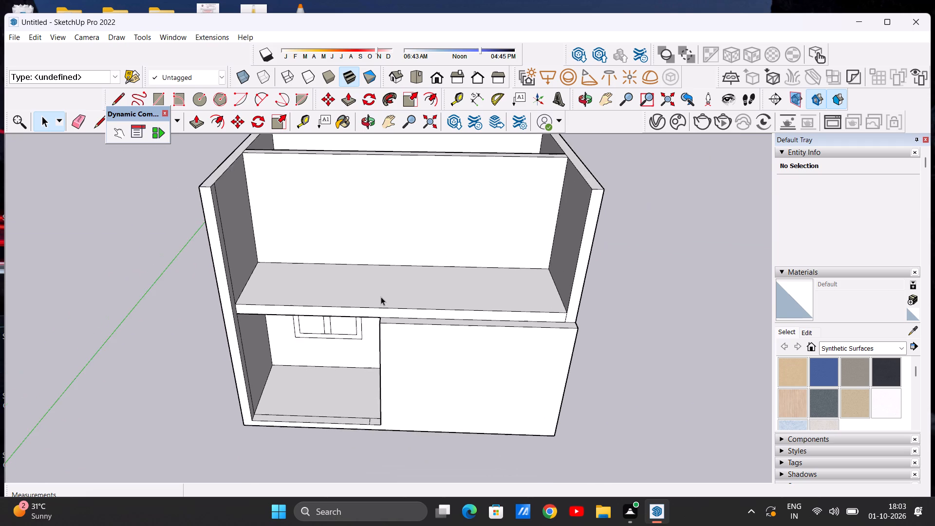
middle_click_drag(383, 295, 559, 274)
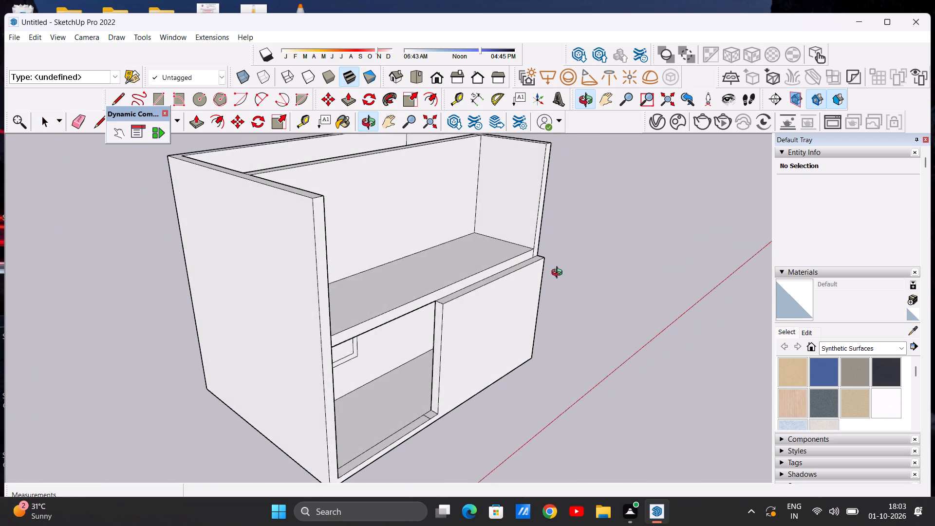
middle_click_drag(559, 274, 369, 342)
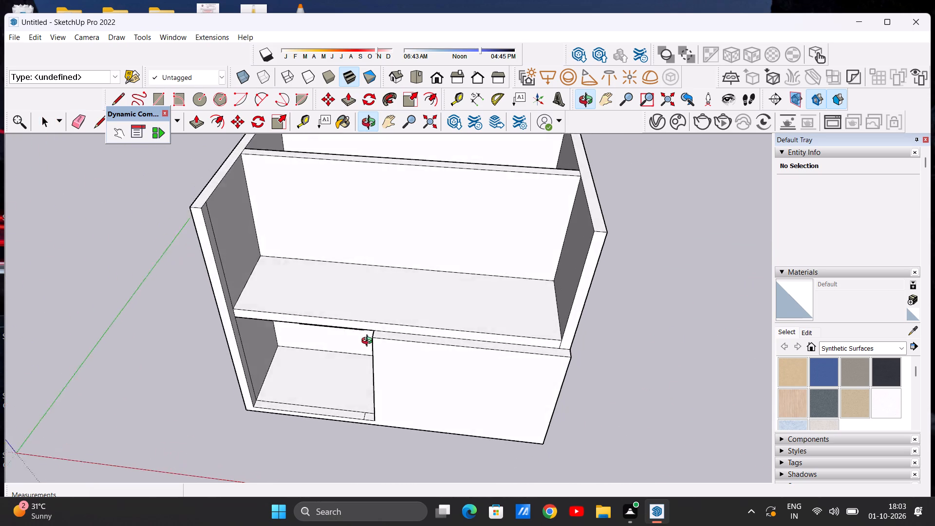
middle_click_drag(369, 342, 378, 306)
scroll(378, 306, "up", 1)
scroll(378, 306, "down", 4)
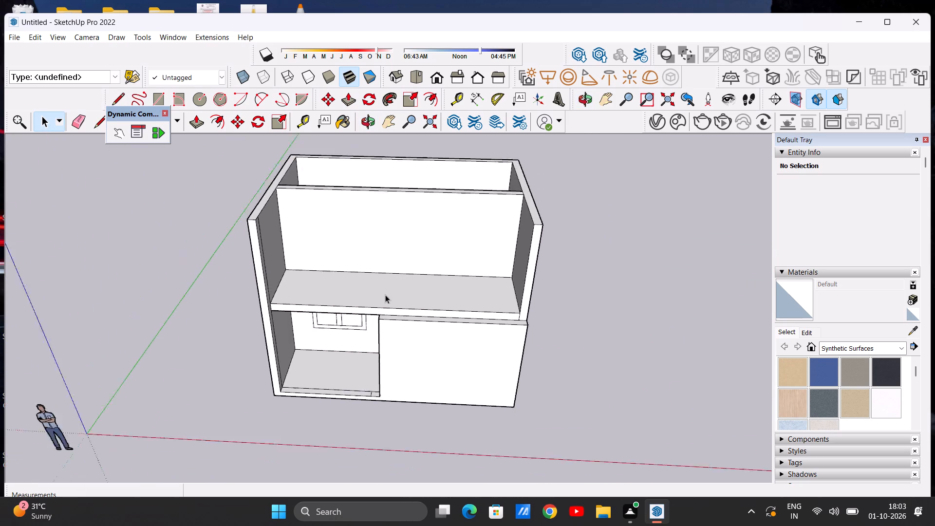
scroll(385, 295, "down", 6)
middle_click_drag(411, 280, 408, 217)
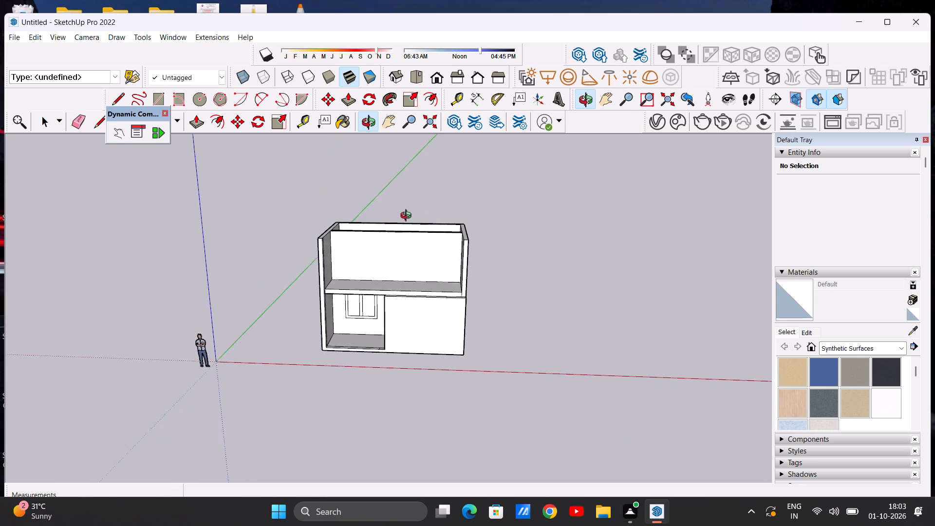
middle_click_drag(408, 217, 411, 209)
scroll(411, 209, "up", 1)
middle_click_drag(403, 296, 401, 275)
scroll(420, 286, "up", 3)
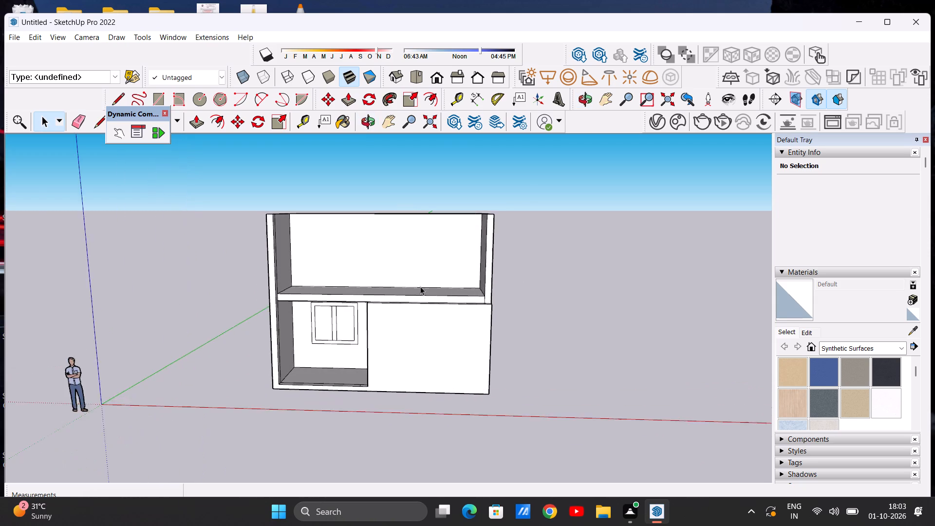
scroll(420, 286, "up", 4)
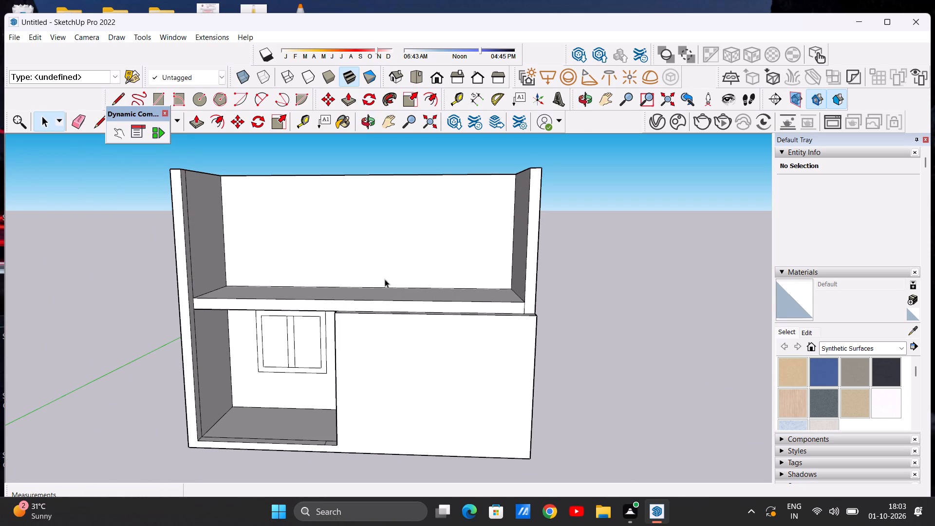
scroll(285, 218, "down", 6)
middle_click_drag(413, 244, 311, 351)
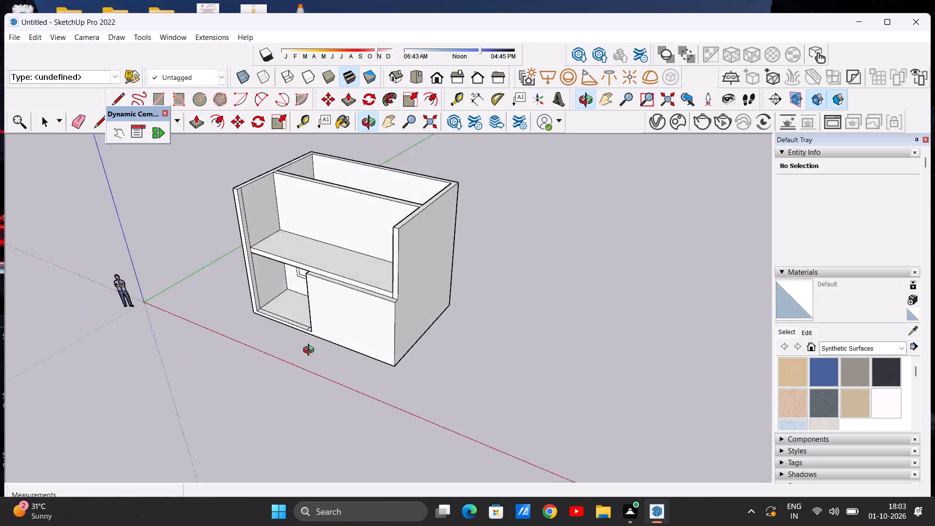
middle_click_drag(311, 351, 322, 415)
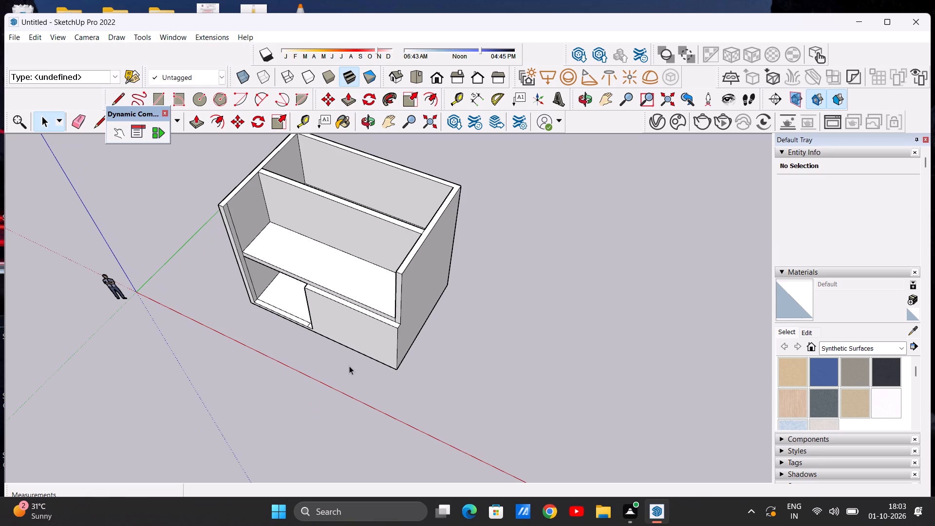
Extrude the top face of the lower front wall 10' up to the top of the upper side walls.
scroll(358, 308, "up", 12)
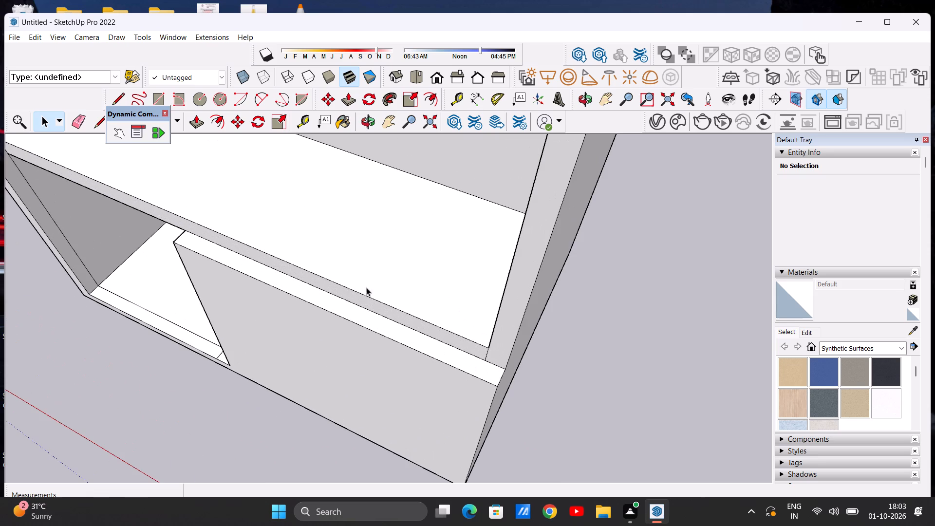
key("p")
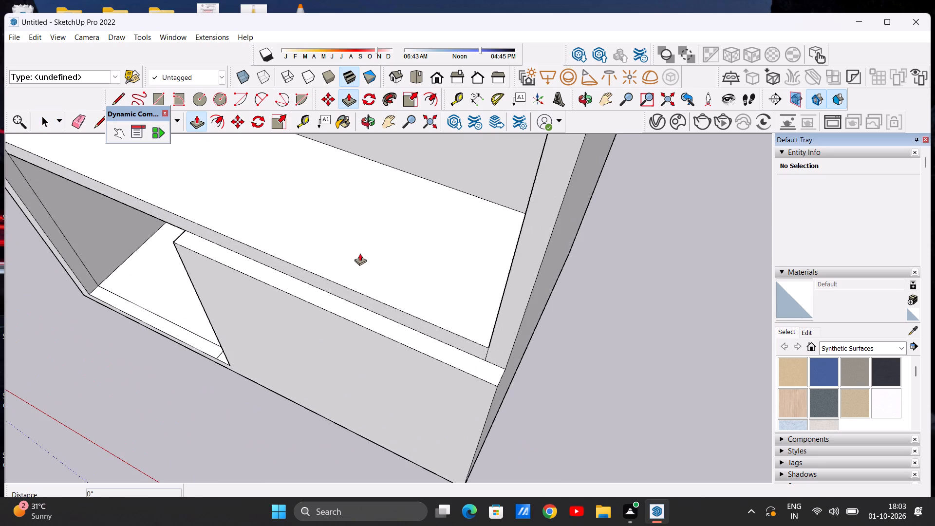
left_click(485, 365)
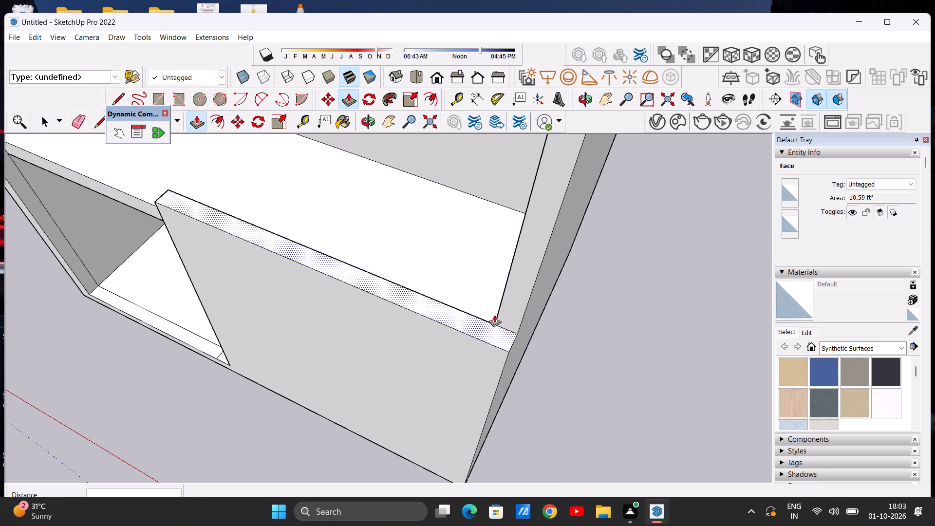
scroll(472, 296, "down", 8)
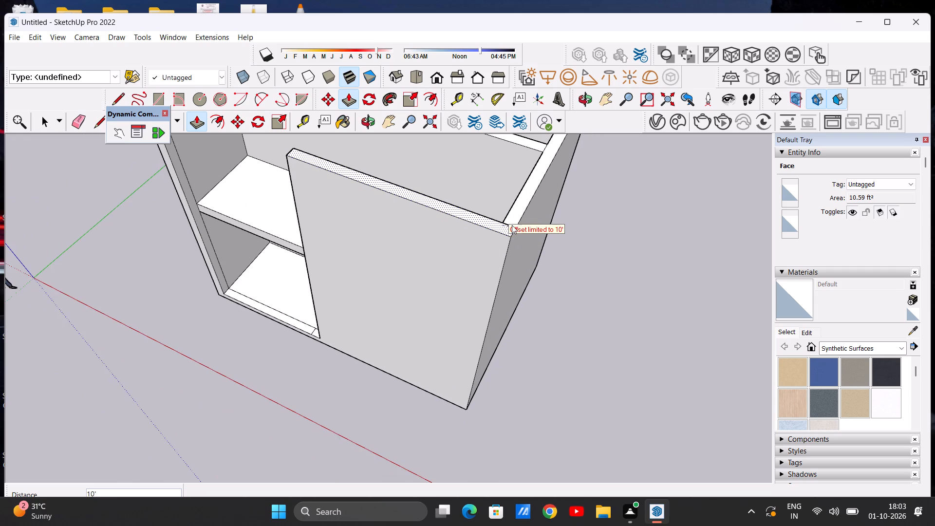
left_click(516, 223)
key("space")
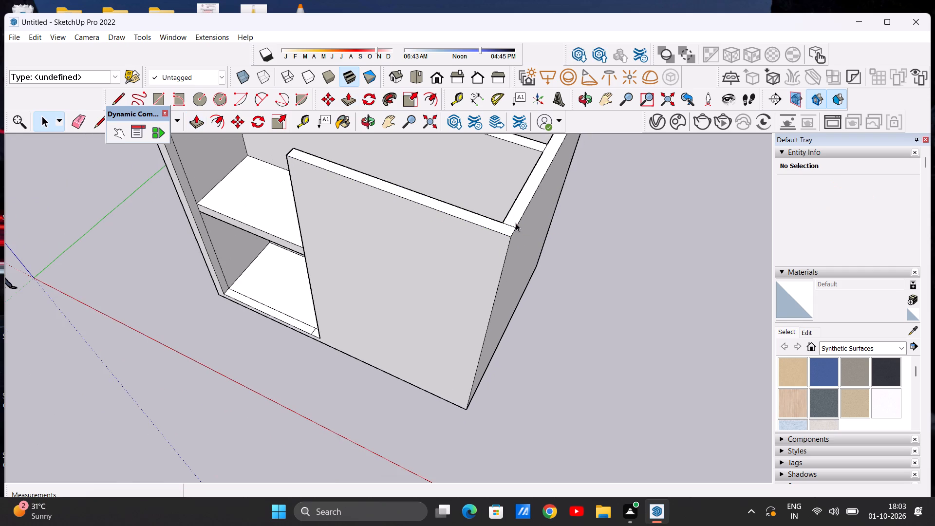
scroll(418, 236, "down", 9)
middle_click_drag(317, 236, 483, 149)
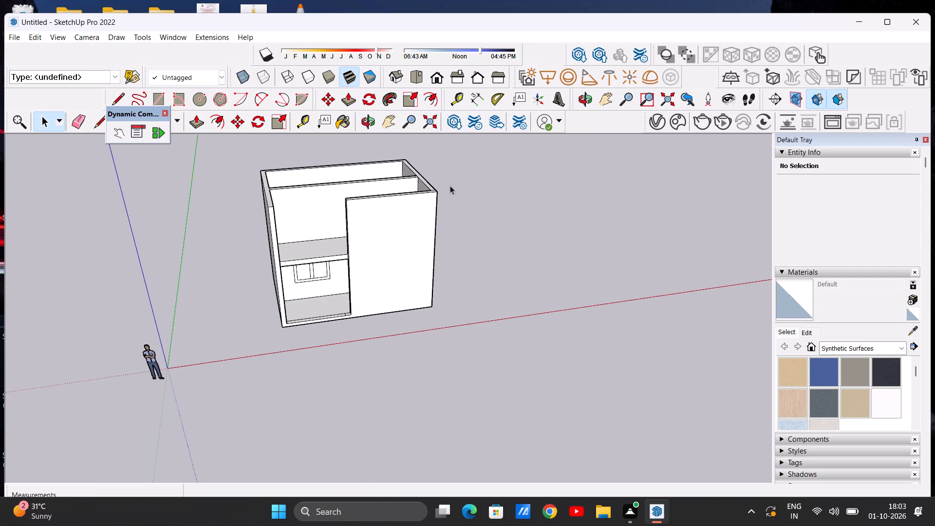
Examine the open front bay and the intermediate floor slab's front edge from above and close up at the side wall.
middle_click_drag(349, 234, 334, 207)
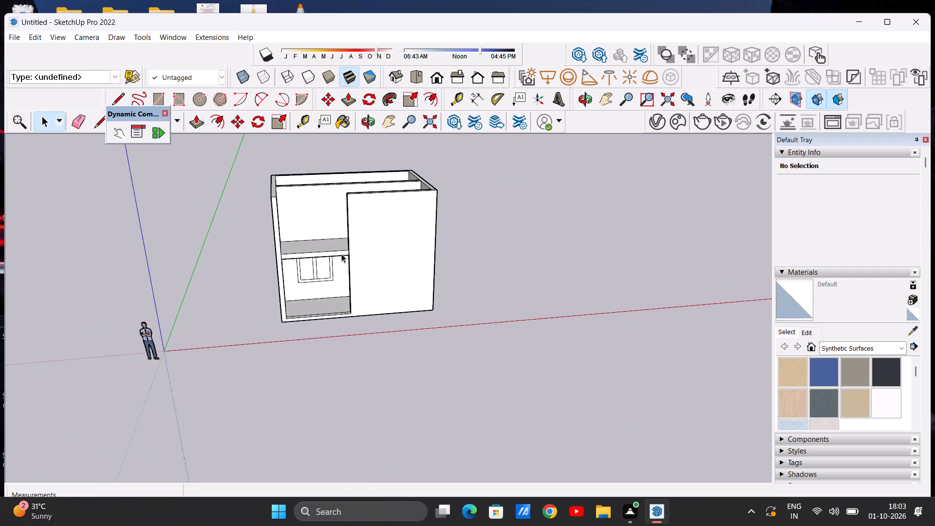
scroll(331, 273, "up", 3)
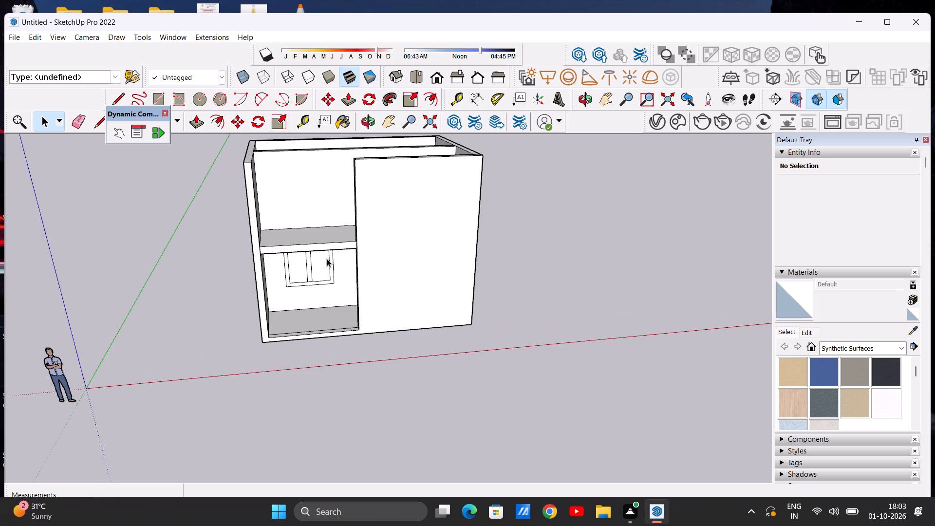
scroll(327, 259, "down", 1)
middle_click_drag(324, 256, 315, 375)
middle_click_drag(308, 376, 291, 378)
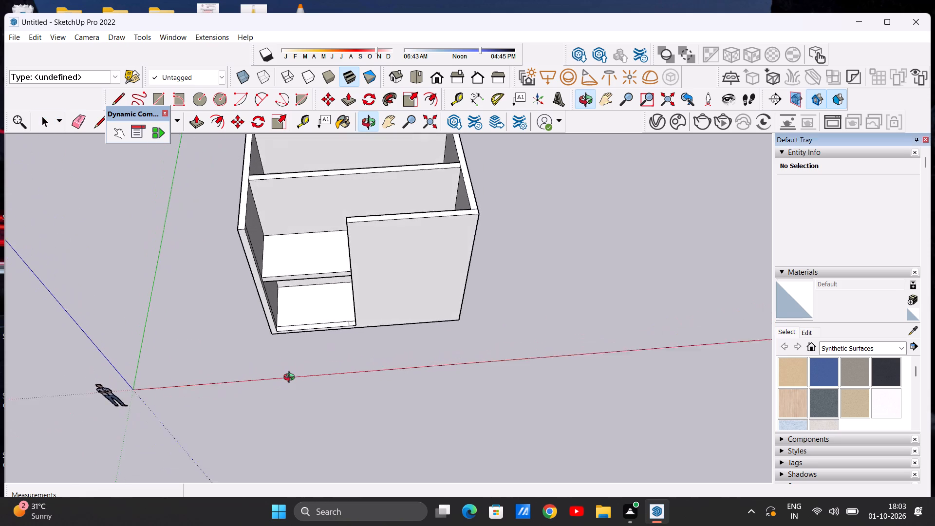
middle_click_drag(291, 378, 257, 317)
scroll(267, 251, "up", 7)
middle_click_drag(293, 270, 266, 252)
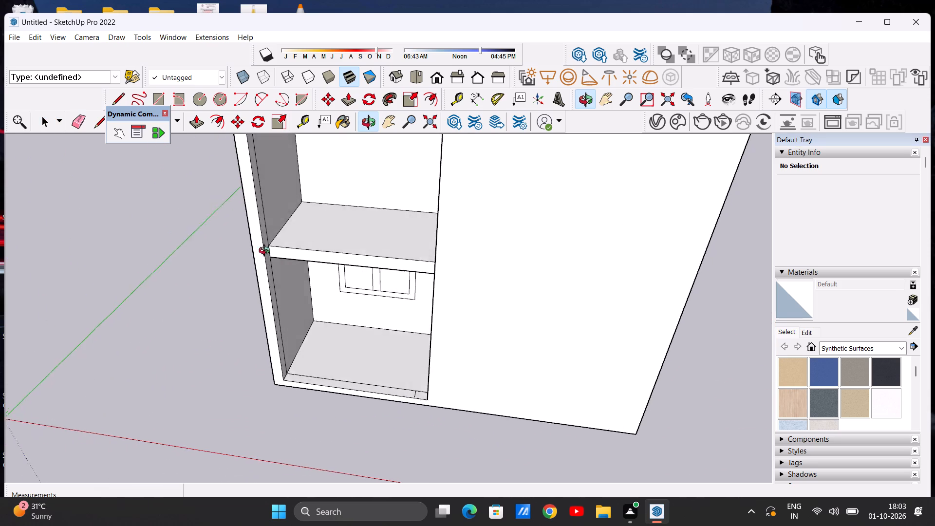
middle_click_drag(266, 252, 247, 238)
middle_click_drag(272, 248, 263, 240)
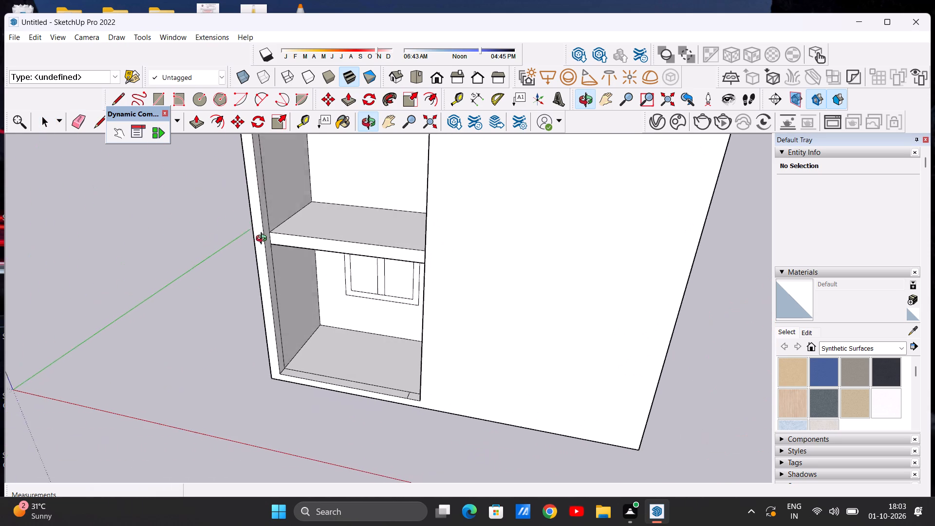
middle_click_drag(263, 240, 250, 239)
Draw two 9" lines across the side wall's inner face, from the floor slab's lower and upper front corners to the wall's front edge.
scroll(313, 245, "down", 8)
scroll(314, 243, "up", 3)
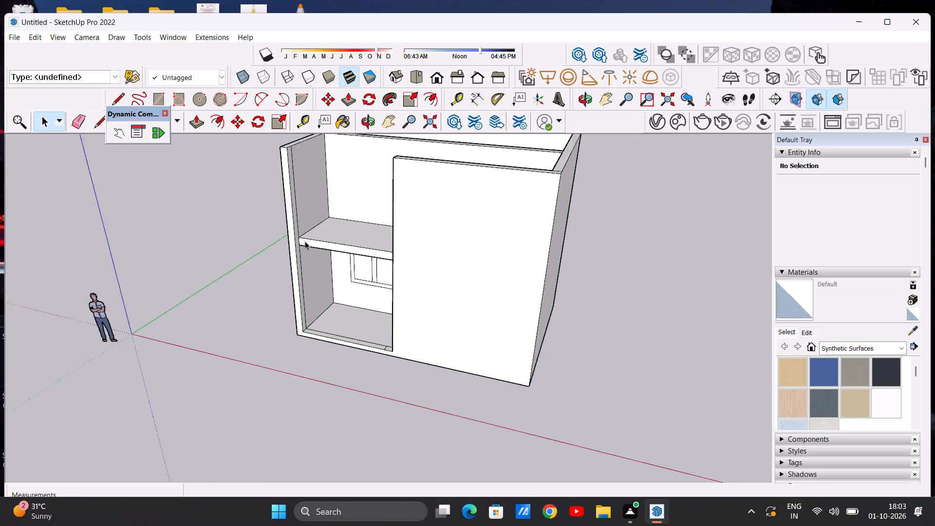
scroll(305, 241, "up", 10)
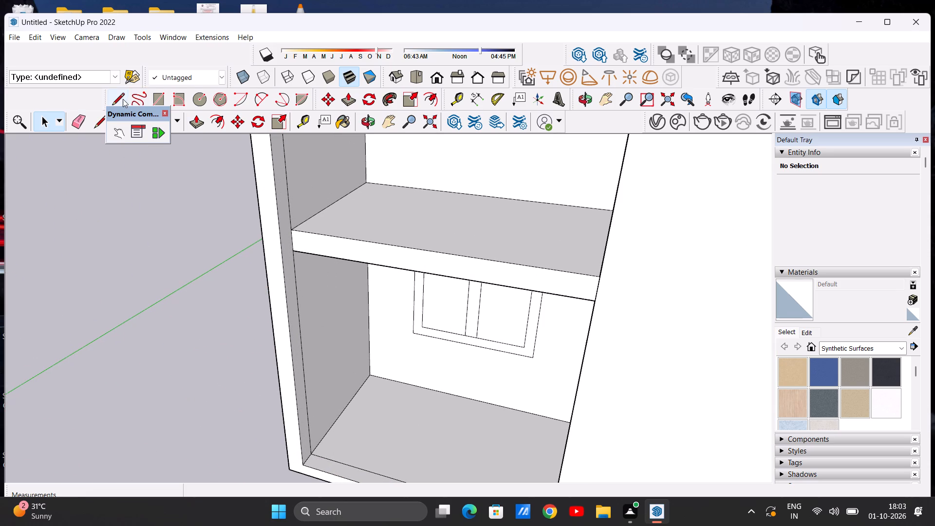
left_click(119, 99)
scroll(300, 252, "up", 6)
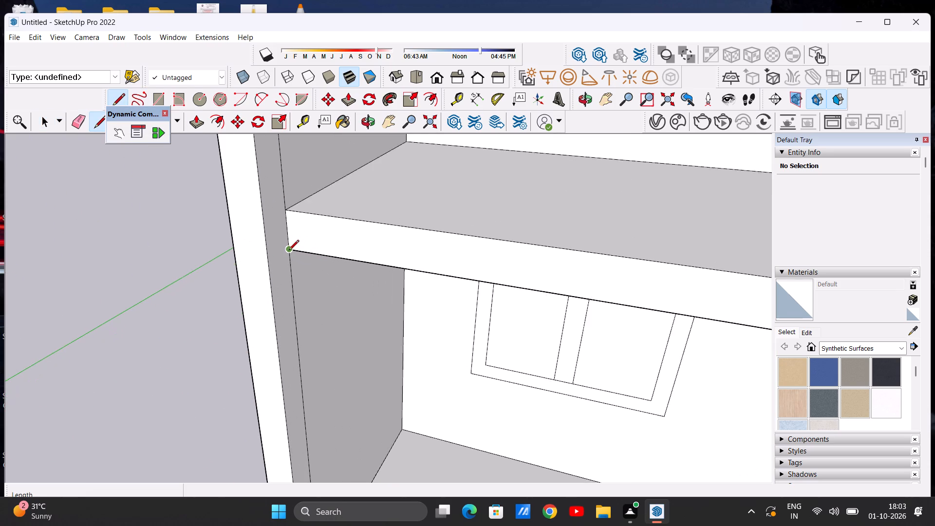
scroll(289, 251, "up", 6)
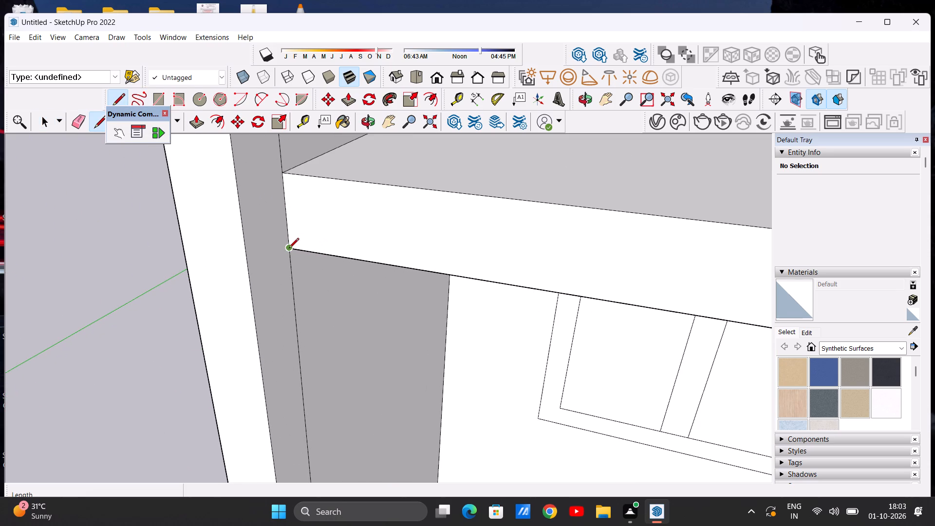
left_click(289, 249)
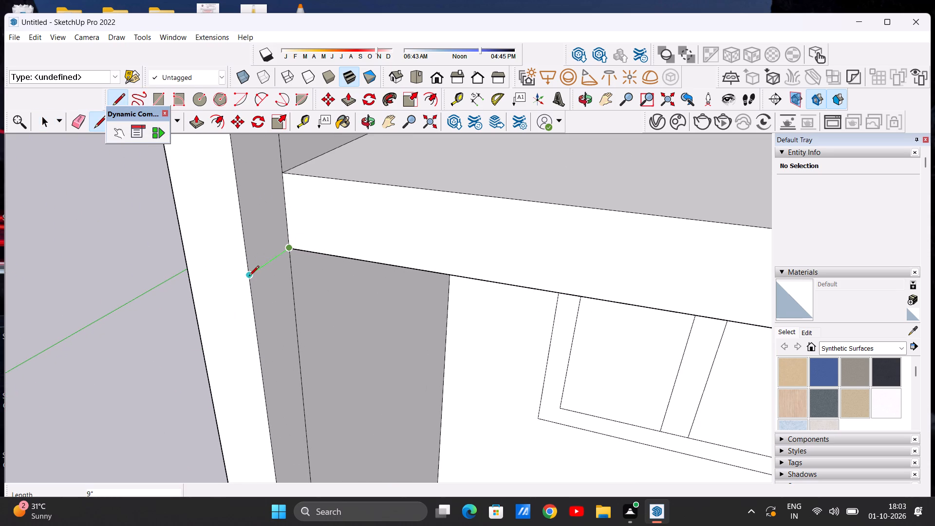
left_click(249, 277)
left_click(280, 176)
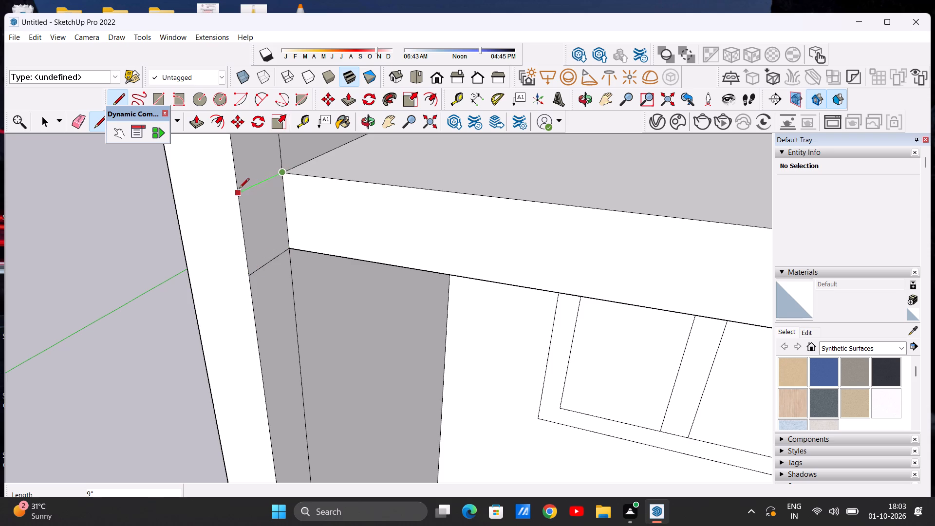
left_click(238, 193)
key("space")
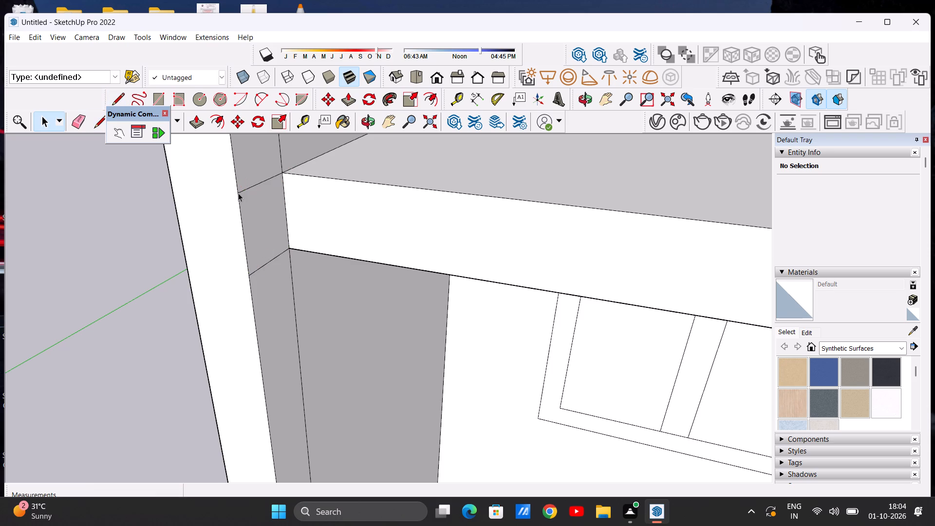
Push/Pull the small face between the two lines about 10' 7 13/16" across the open bay to the front wall.
scroll(235, 233, "down", 7)
middle_click_drag(214, 190, 41, 150)
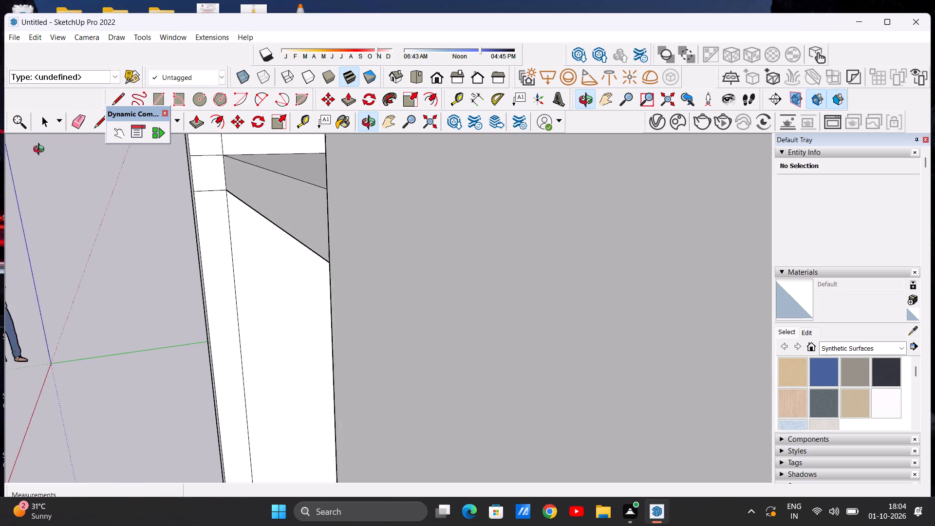
middle_click_drag(41, 150, 250, 172)
middle_click_drag(216, 172, 170, 172)
scroll(245, 176, "down", 7)
scroll(263, 180, "up", 2)
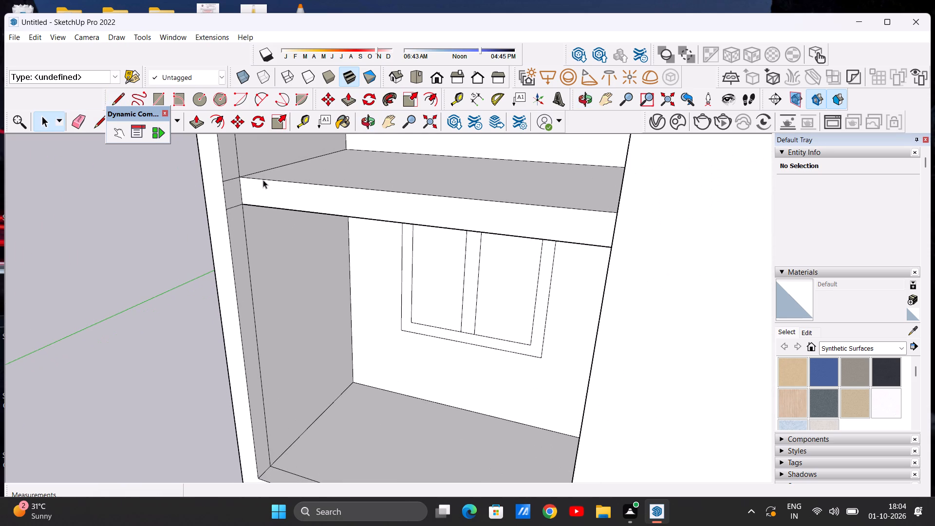
key("p")
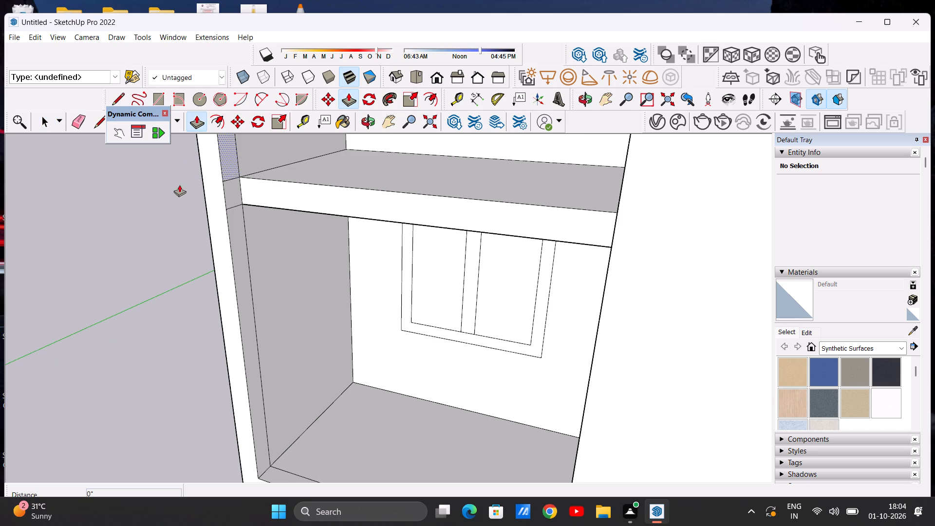
left_click(232, 185)
scroll(360, 190, "down", 10)
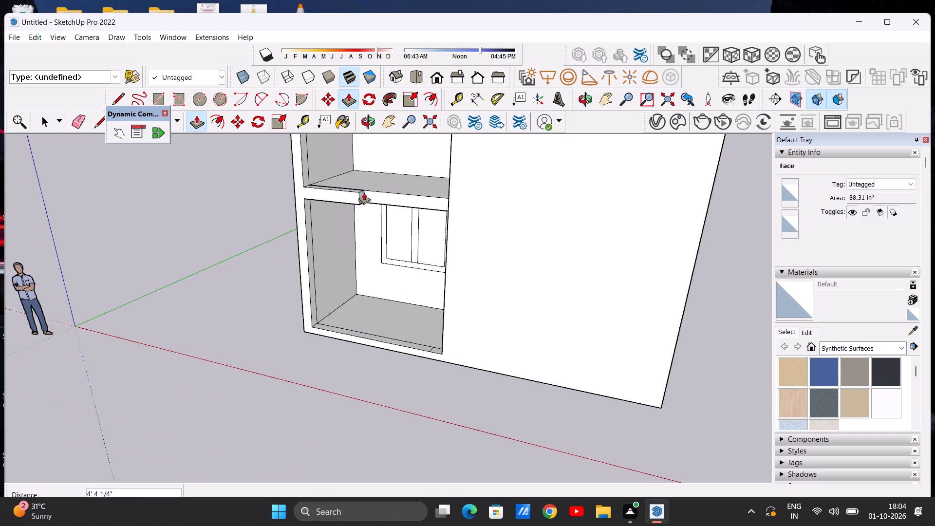
middle_click_drag(364, 193, 497, 202)
scroll(474, 194, "up", 11)
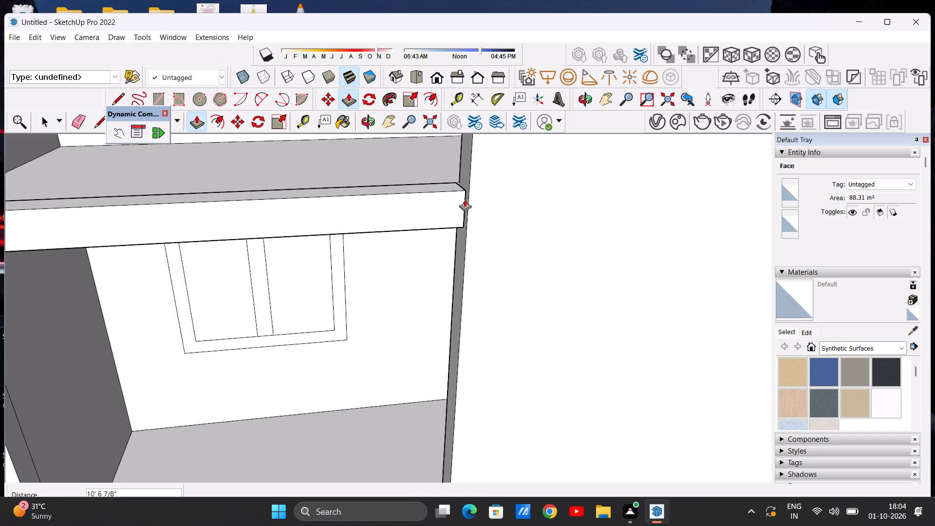
left_click(471, 186)
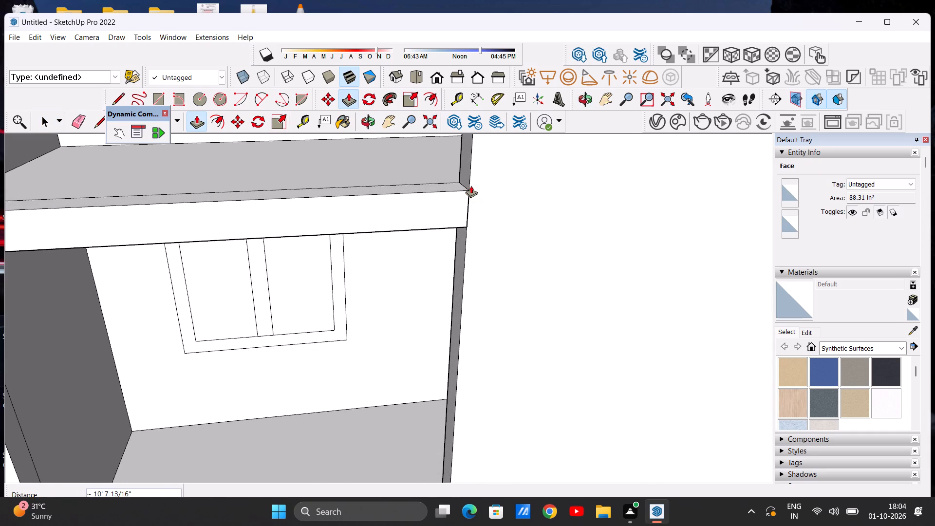
key("space")
Examine the extended floor edge and the open front bay from above and from the front.
scroll(432, 198, "down", 11)
middle_click_drag(395, 190, 353, 258)
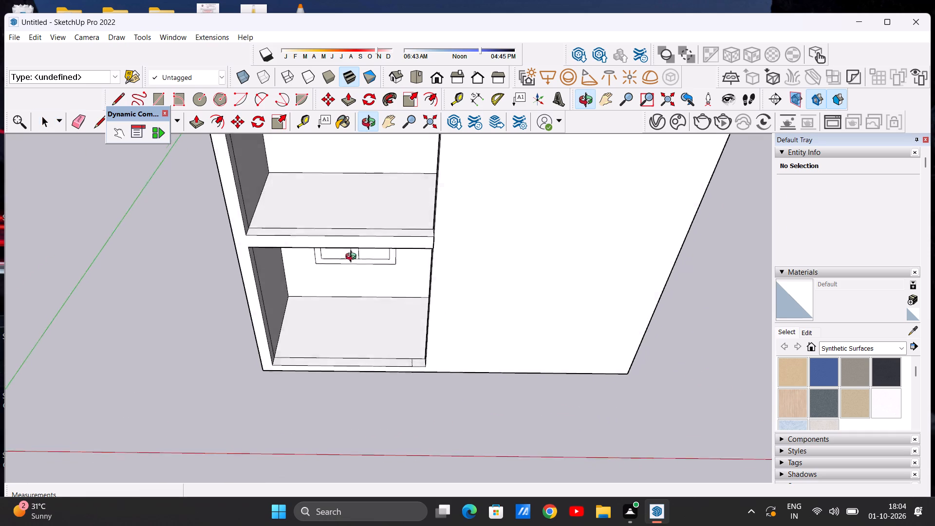
middle_click_drag(353, 258, 352, 266)
scroll(352, 266, "up", 1)
scroll(361, 276, "down", 10)
scroll(367, 277, "up", 5)
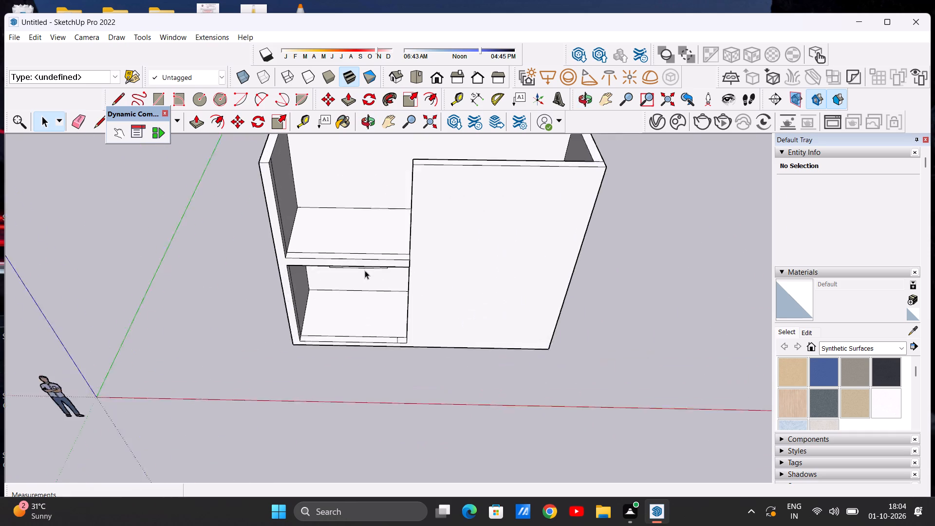
scroll(365, 270, "up", 2)
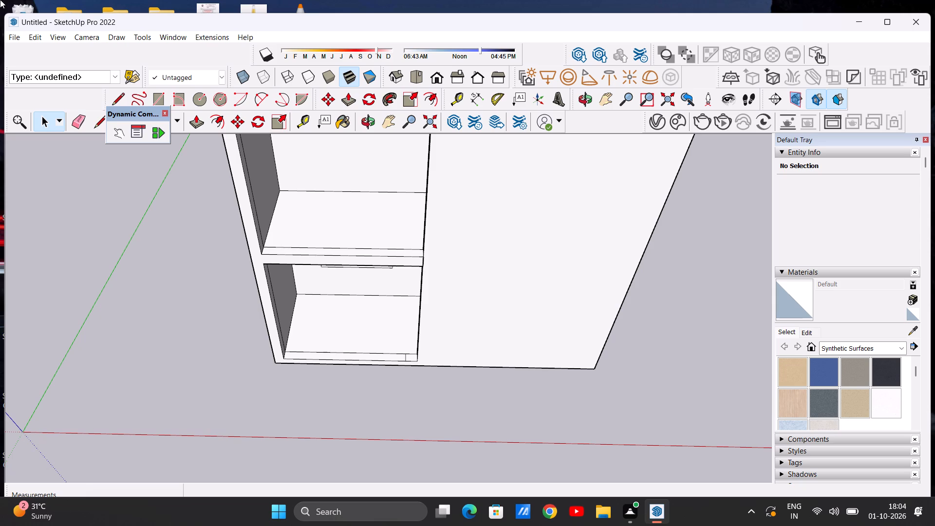
scroll(273, 96, "down", 20)
scroll(273, 96, "down", 20)
scroll(273, 96, "down", 2)
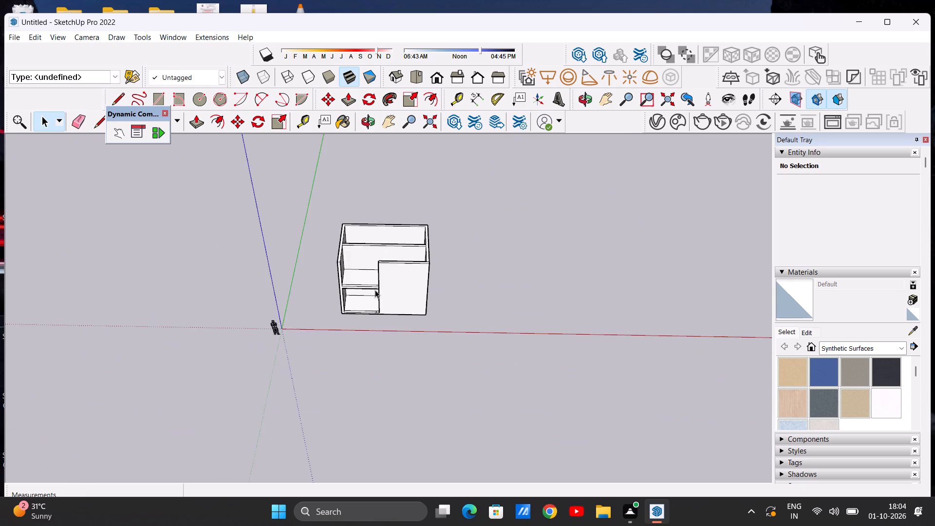
scroll(370, 290, "up", 13)
scroll(345, 270, "down", 7)
middle_click_drag(360, 304, 372, 199)
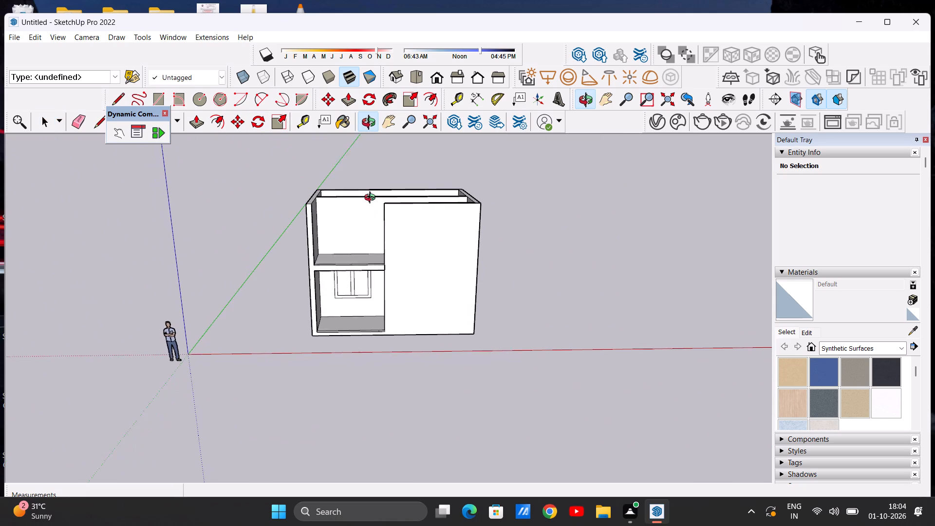
middle_click_drag(372, 199, 372, 198)
middle_click_drag(395, 285, 392, 258)
scroll(374, 225, "up", 7)
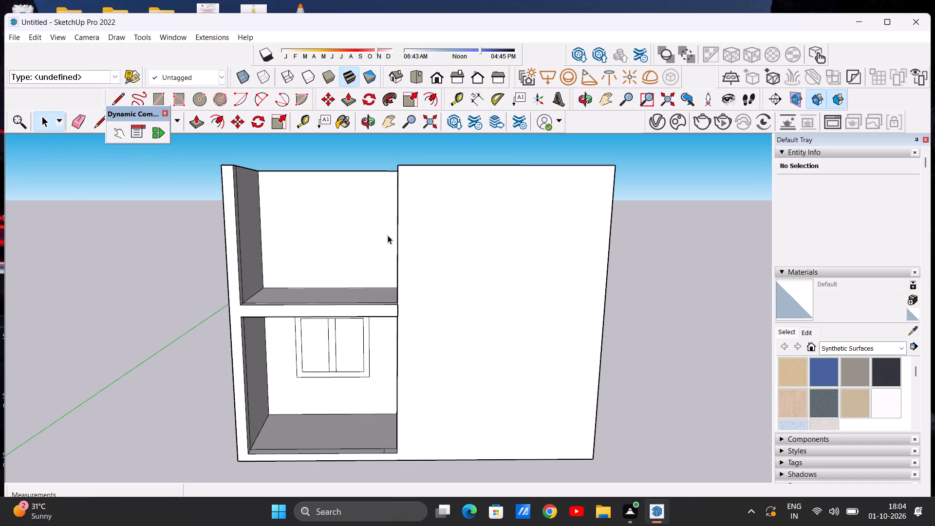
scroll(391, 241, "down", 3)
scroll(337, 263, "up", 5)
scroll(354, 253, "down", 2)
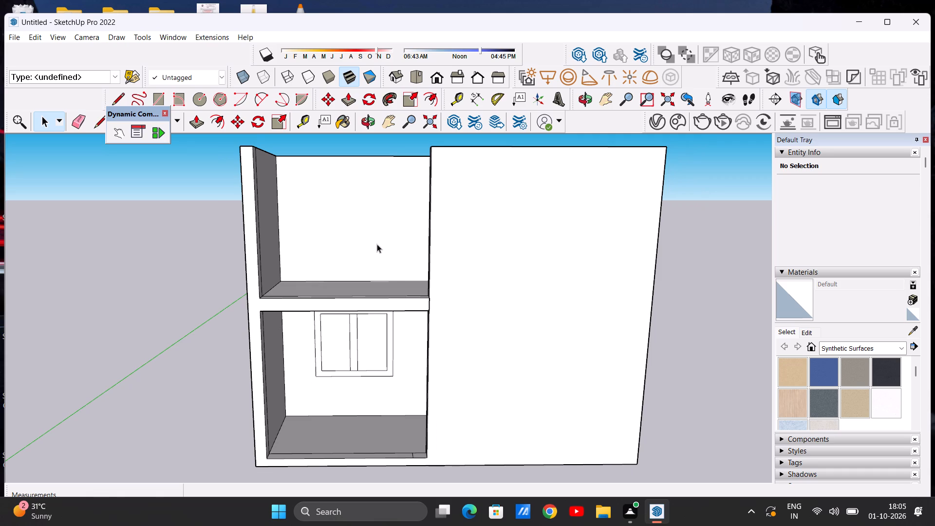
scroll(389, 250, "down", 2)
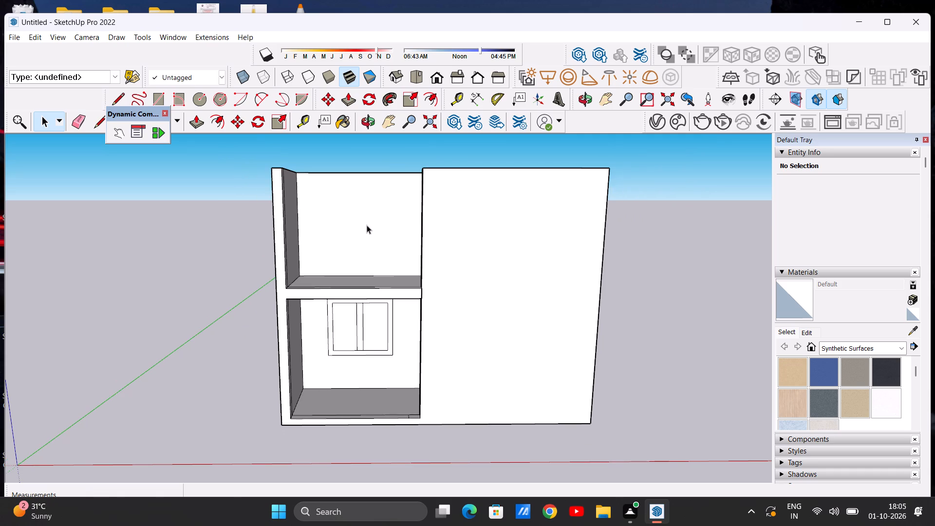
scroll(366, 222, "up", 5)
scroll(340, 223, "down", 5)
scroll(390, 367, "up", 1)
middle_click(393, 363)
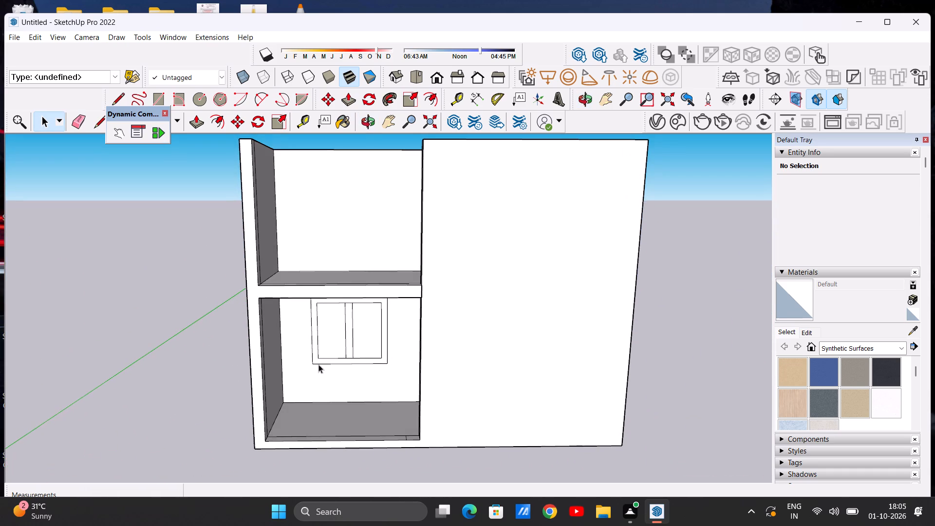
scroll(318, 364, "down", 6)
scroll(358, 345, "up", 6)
Examine the framed window and the floor edge's junction with the front wall up close, and the whole building from above.
middle_click_drag(337, 351, 389, 329)
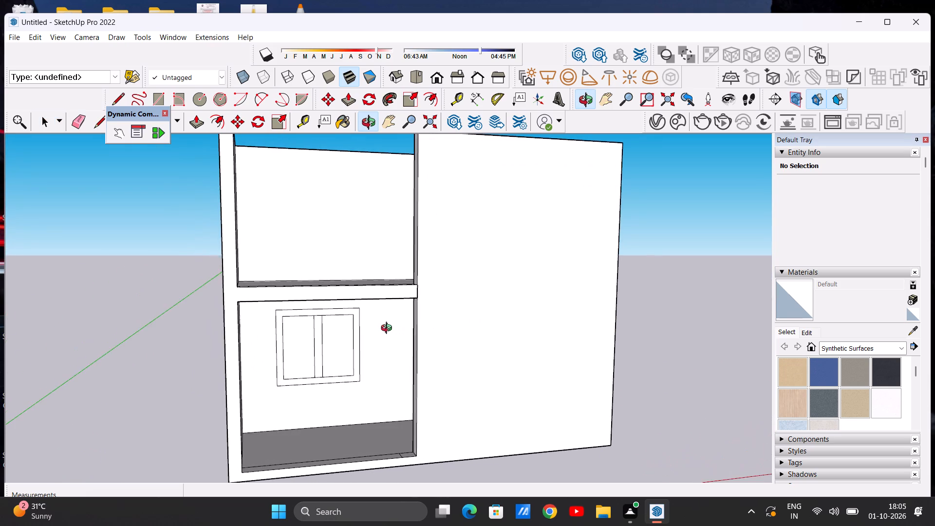
middle_click_drag(389, 329, 373, 334)
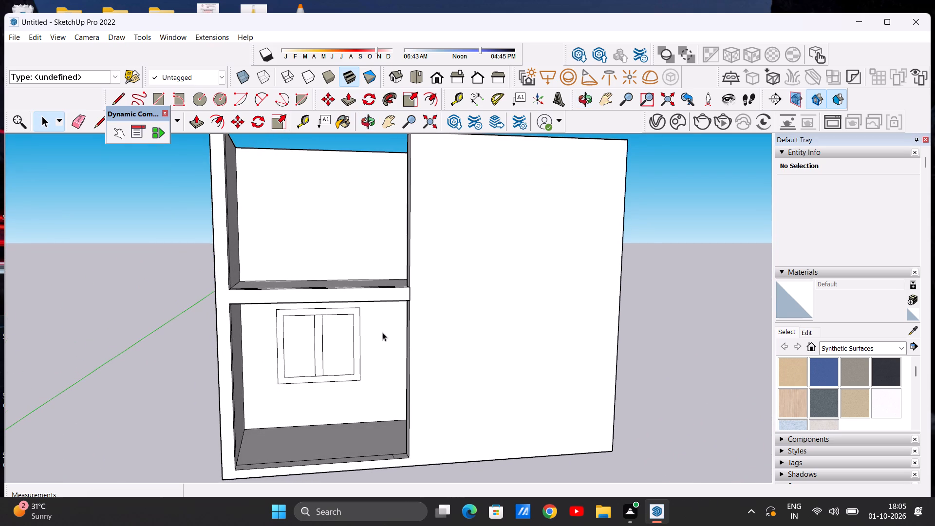
scroll(382, 332, "up", 7)
middle_click_drag(366, 338, 510, 337)
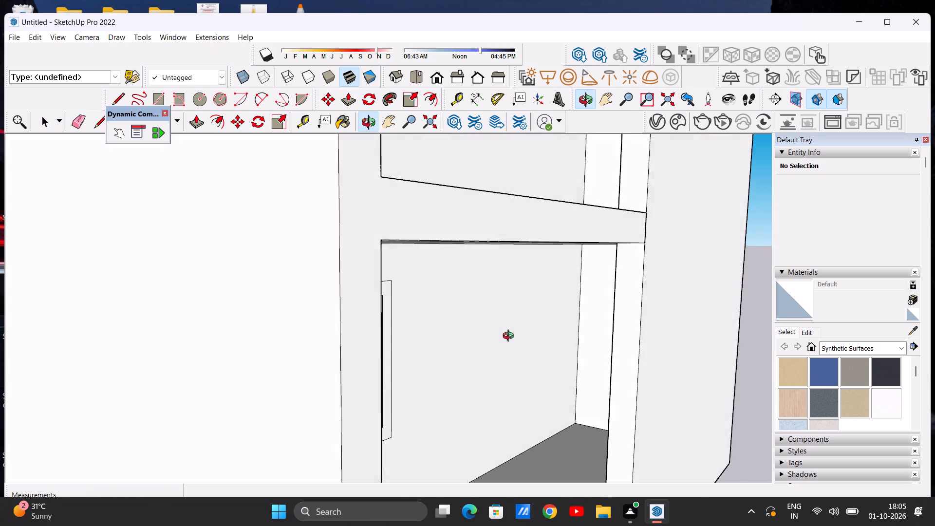
middle_click_drag(510, 337, 347, 343)
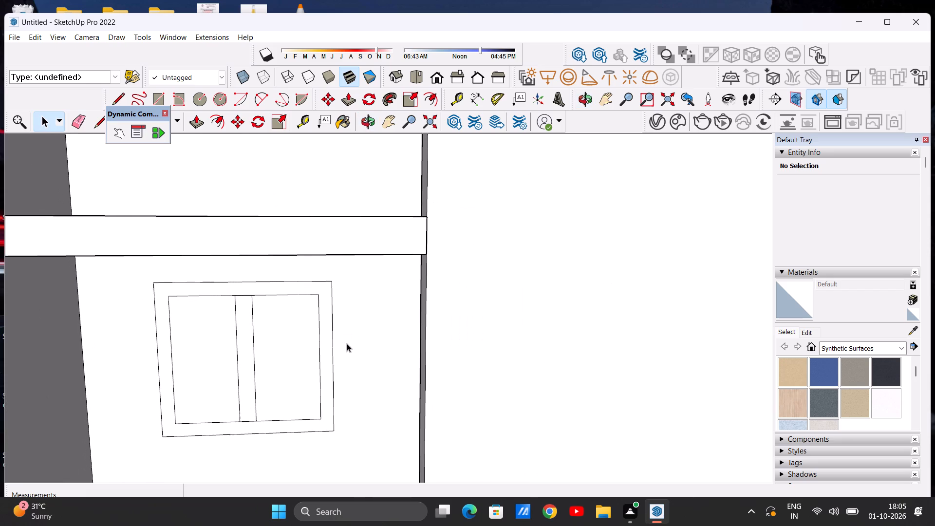
scroll(349, 343, "down", 13)
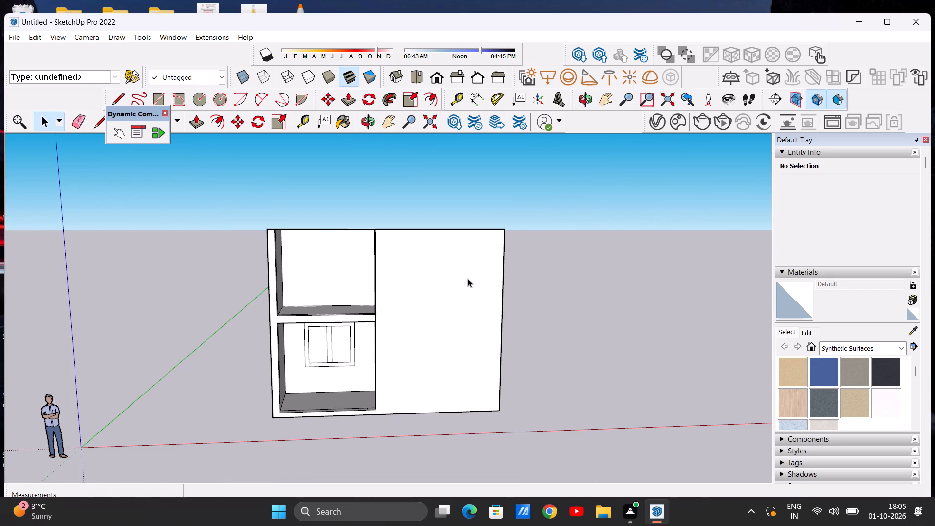
middle_click_drag(428, 286, 412, 330)
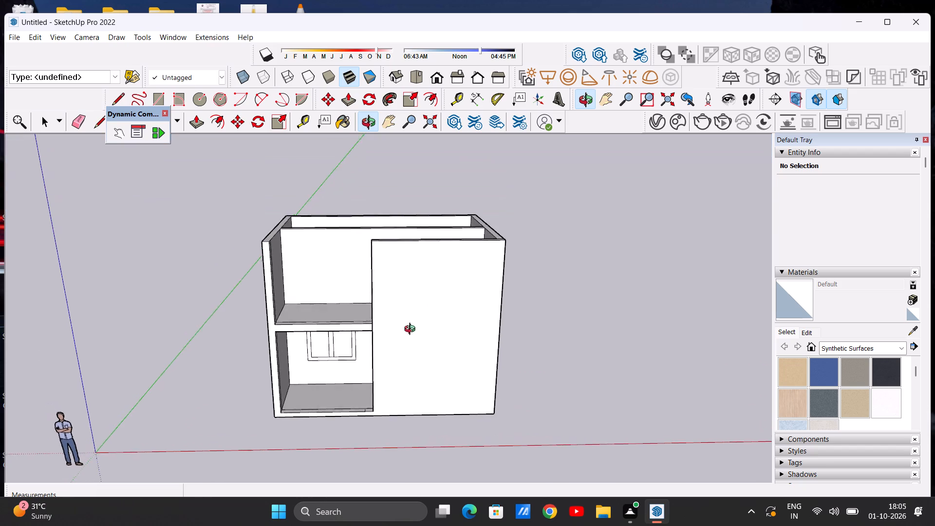
middle_click_drag(412, 330, 398, 426)
middle_click_drag(428, 291, 413, 375)
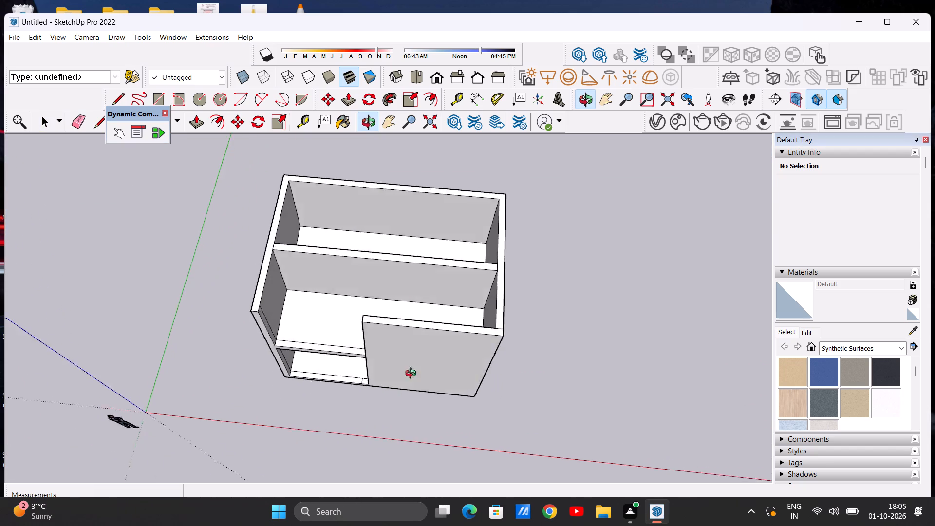
middle_click_drag(413, 375, 387, 407)
middle_click_drag(389, 404, 405, 359)
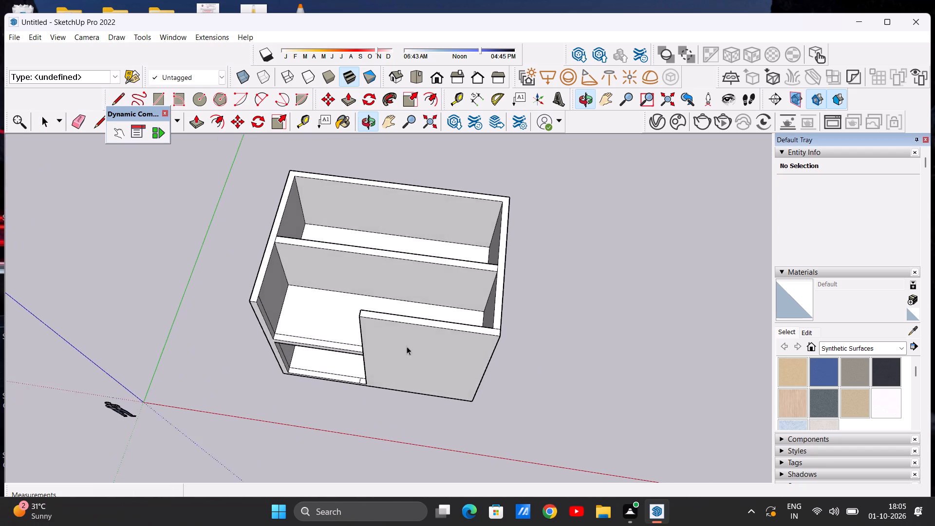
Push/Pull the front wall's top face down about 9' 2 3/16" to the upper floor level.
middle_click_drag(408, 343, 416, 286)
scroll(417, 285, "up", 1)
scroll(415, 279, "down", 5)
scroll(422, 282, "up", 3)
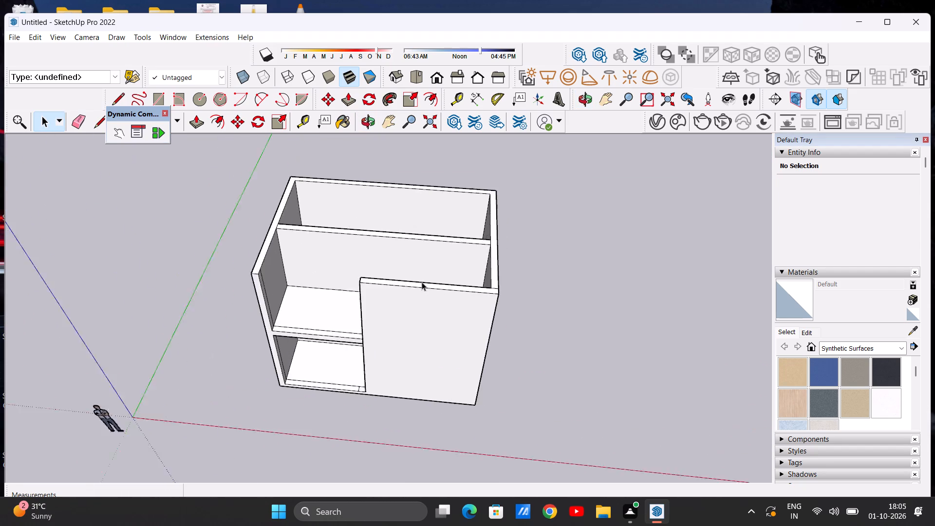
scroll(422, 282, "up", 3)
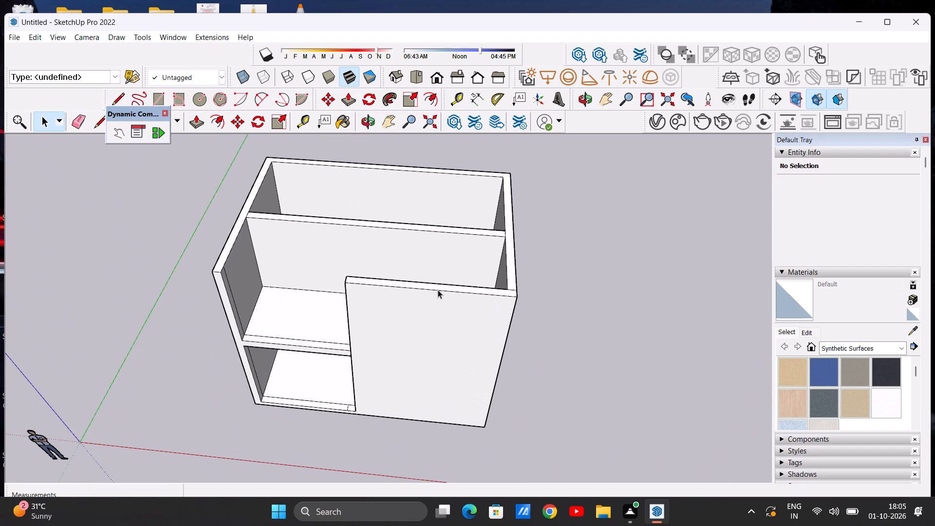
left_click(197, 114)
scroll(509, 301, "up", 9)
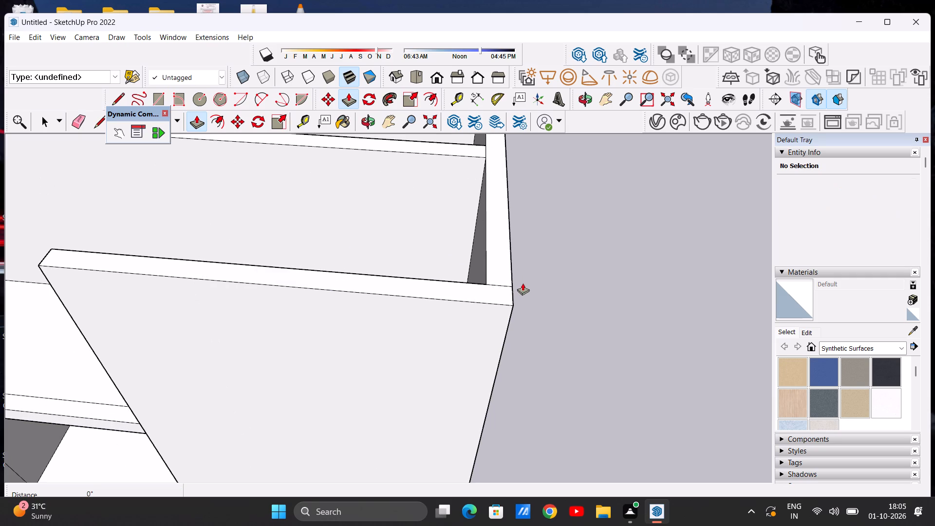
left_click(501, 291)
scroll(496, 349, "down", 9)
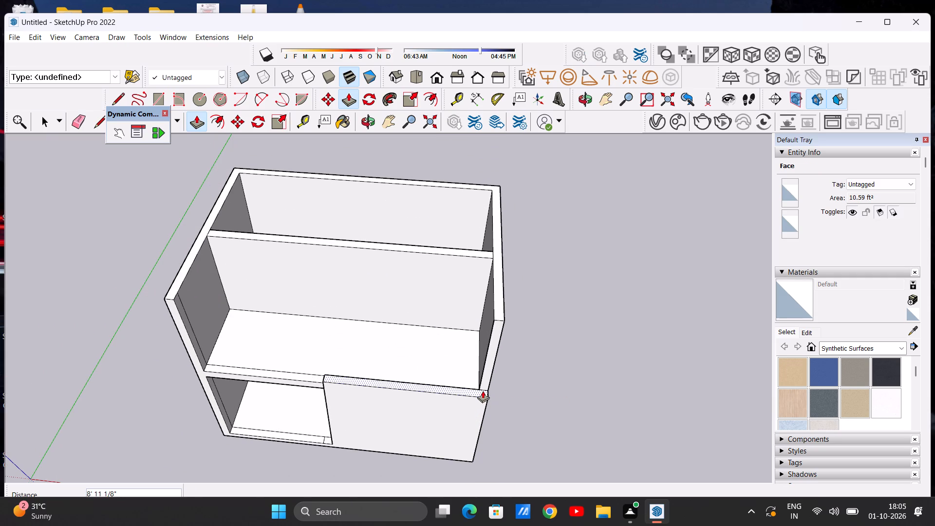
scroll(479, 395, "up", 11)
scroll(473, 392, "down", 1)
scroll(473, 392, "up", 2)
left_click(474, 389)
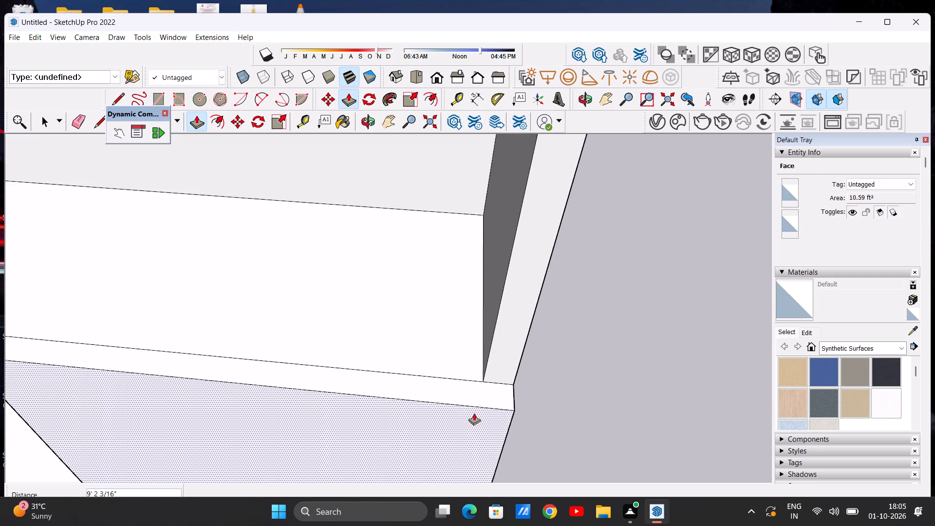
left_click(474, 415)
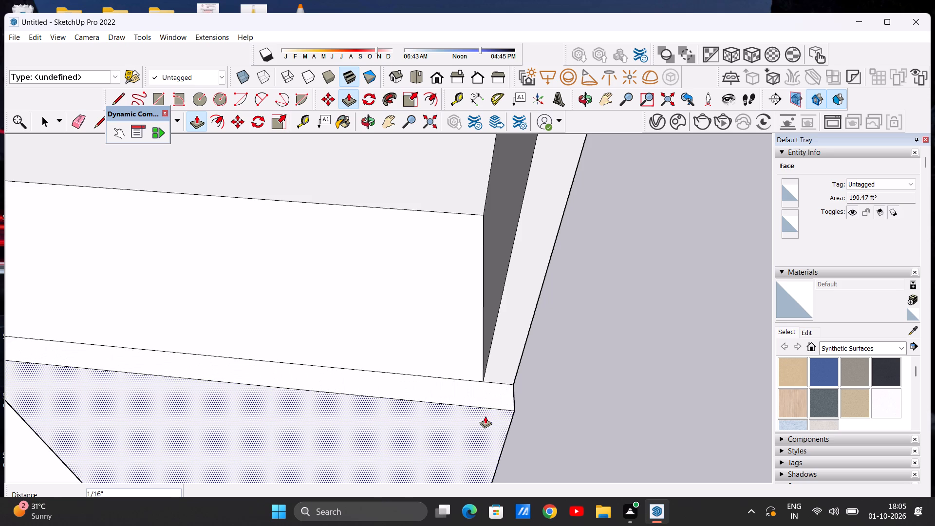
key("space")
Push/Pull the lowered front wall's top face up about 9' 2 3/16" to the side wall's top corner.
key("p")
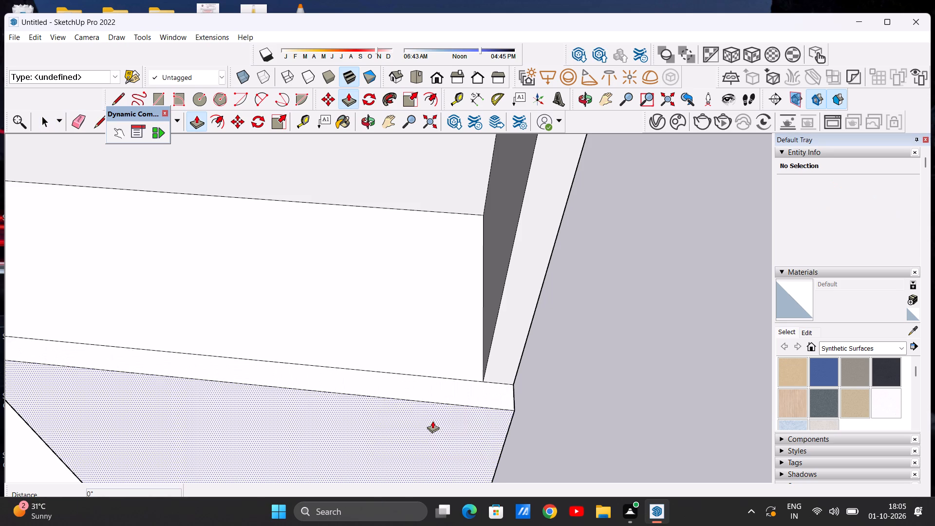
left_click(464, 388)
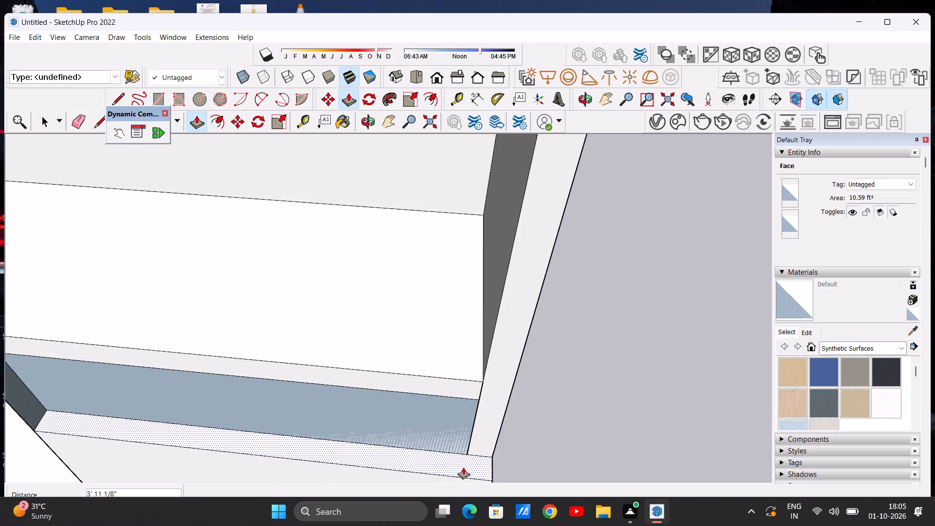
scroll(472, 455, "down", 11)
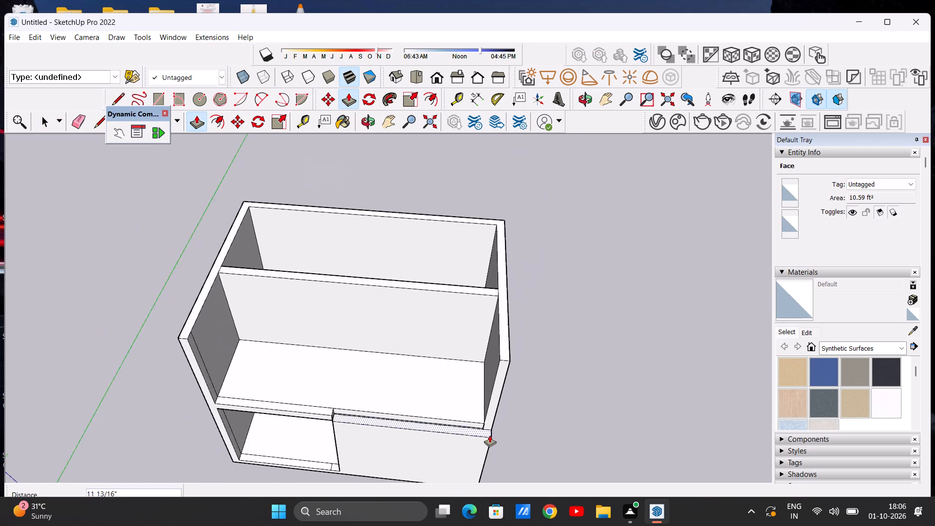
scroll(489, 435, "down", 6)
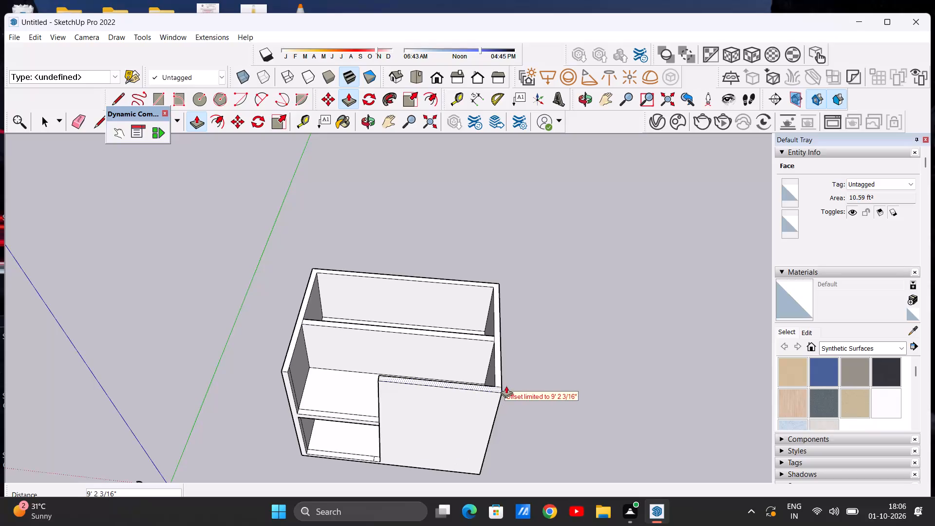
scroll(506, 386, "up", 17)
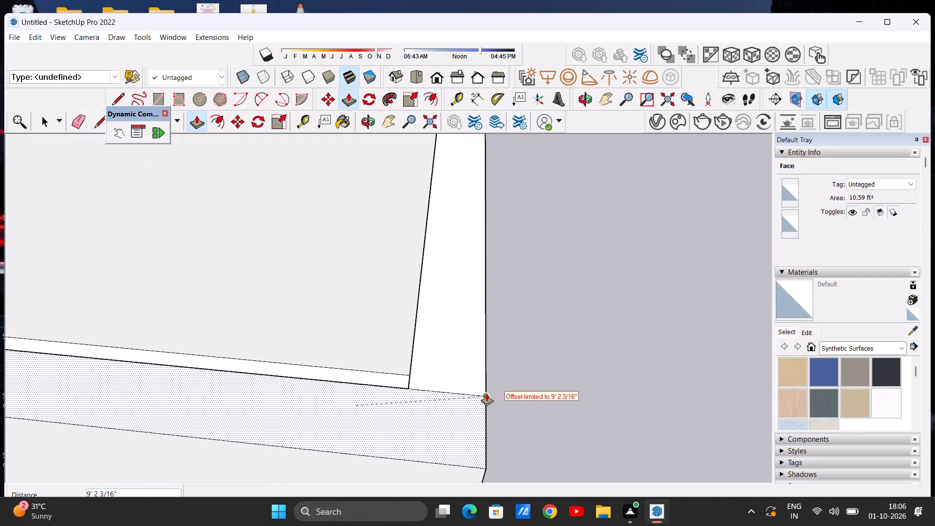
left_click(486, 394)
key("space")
Examine the open front bay, its floor edge and the framed window from the front and from slightly above.
scroll(487, 385, "down", 5)
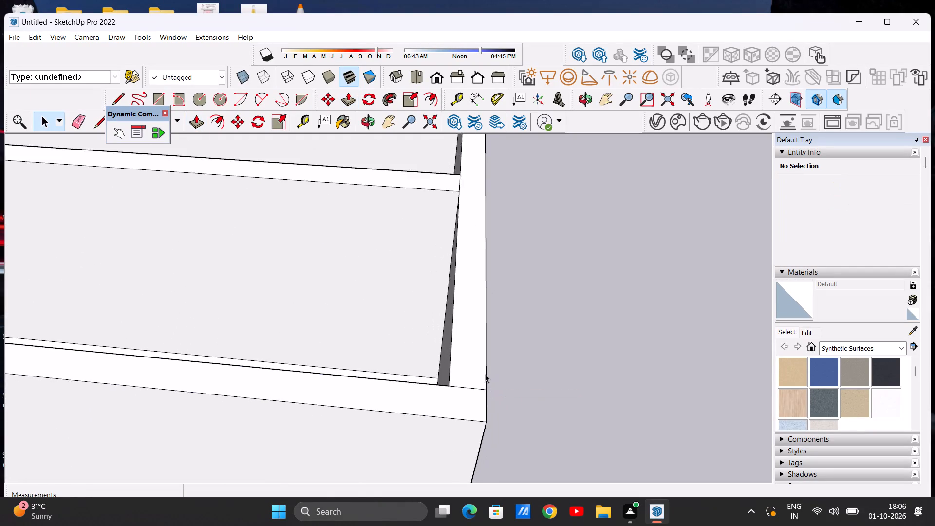
scroll(485, 374, "down", 19)
middle_click_drag(286, 395, 581, 310)
scroll(469, 419, "up", 6)
middle_click_drag(483, 404, 375, 327)
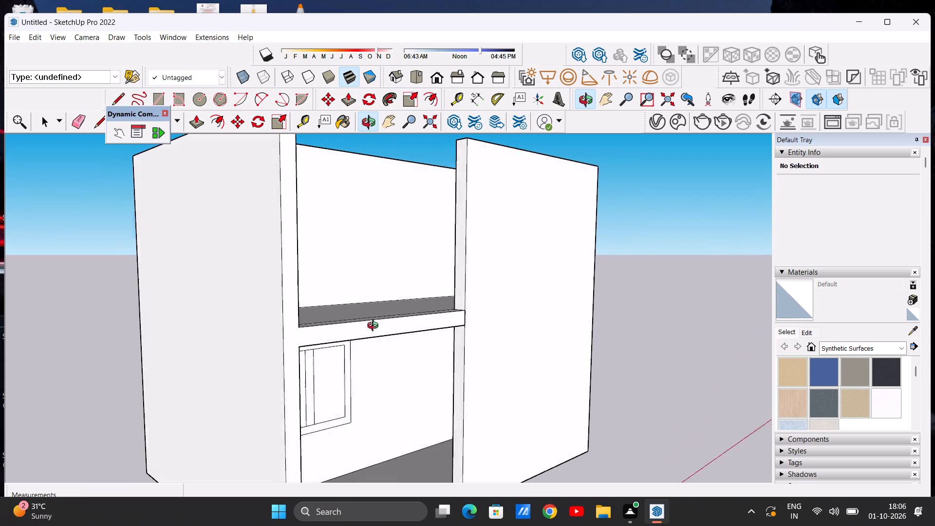
middle_click_drag(375, 327, 367, 328)
scroll(446, 315, "up", 5)
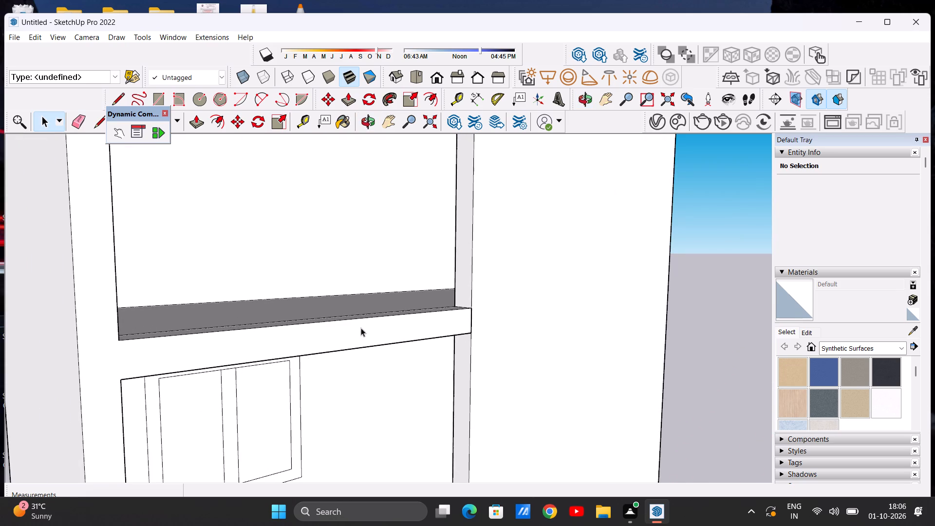
middle_click_drag(355, 333, 303, 422)
scroll(303, 422, "up", 1)
scroll(357, 390, "down", 4)
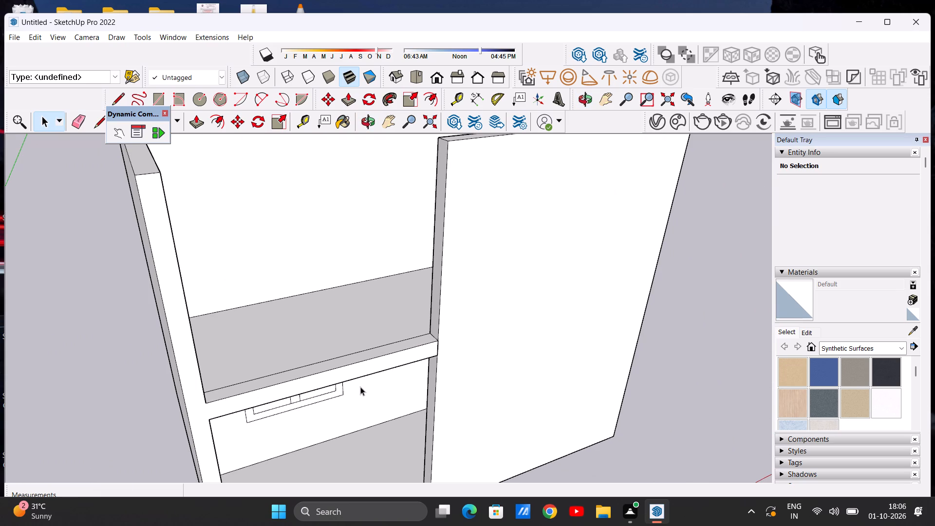
scroll(360, 387, "down", 5)
scroll(355, 351, "up", 7)
middle_click_drag(370, 418, 346, 322)
scroll(348, 328, "up", 1)
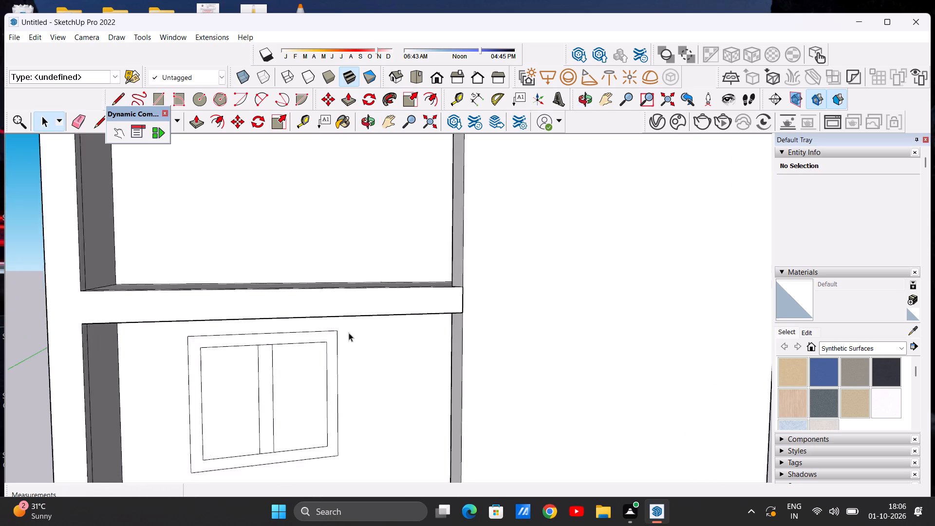
scroll(349, 338, "down", 11)
scroll(366, 348, "up", 6)
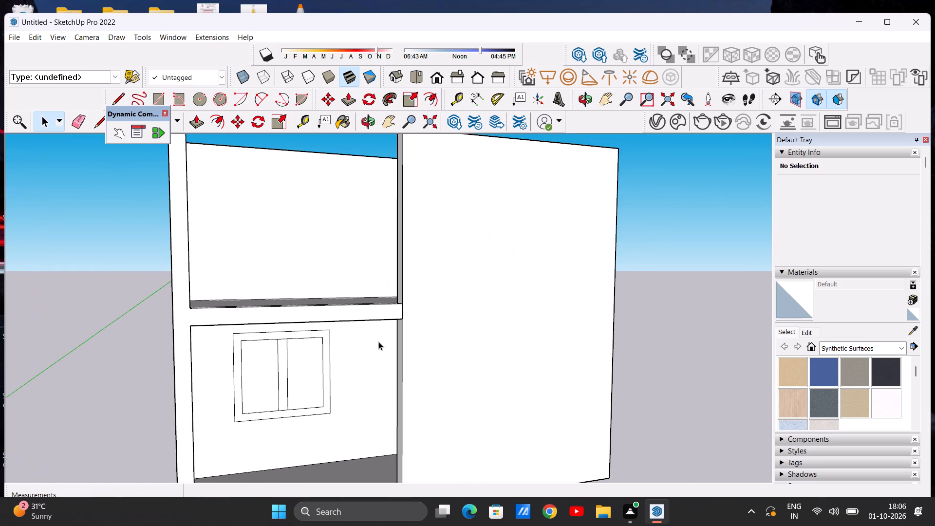
scroll(383, 337, "down", 11)
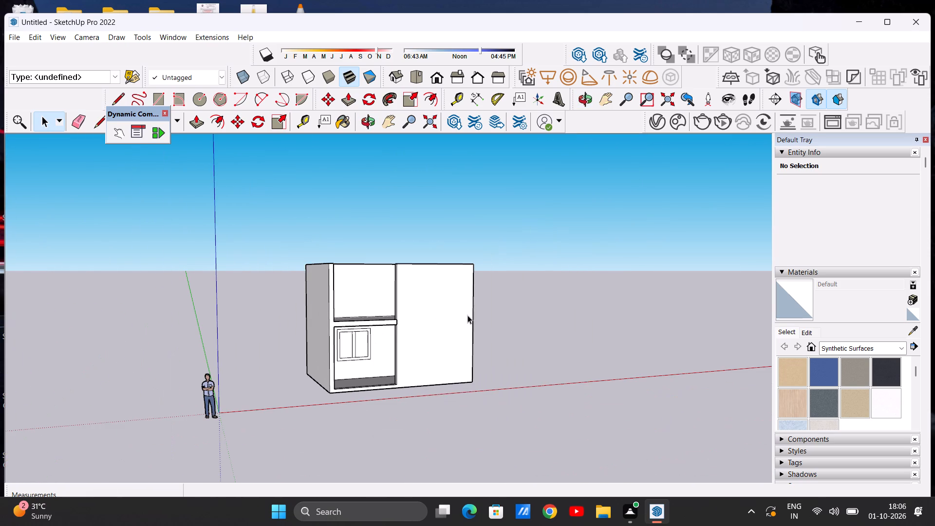
middle_click_drag(465, 316, 390, 316)
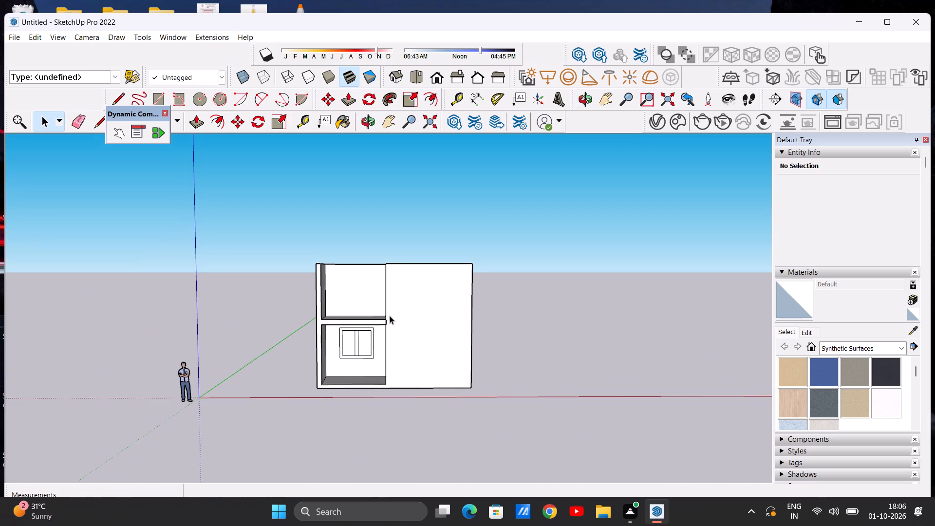
scroll(364, 295, "up", 5)
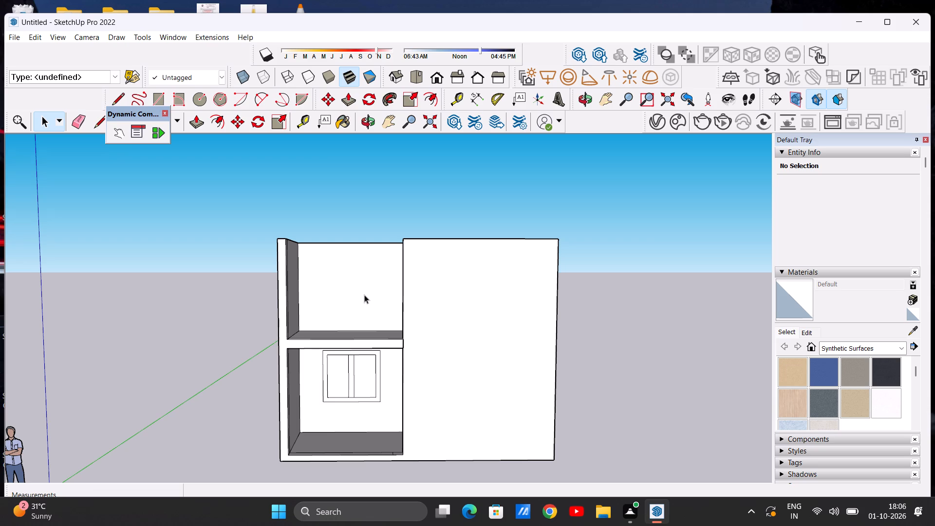
Examine the whole building from the front and from above, including both upper rooms and the dividing wall.
scroll(364, 295, "up", 1)
scroll(380, 287, "down", 5)
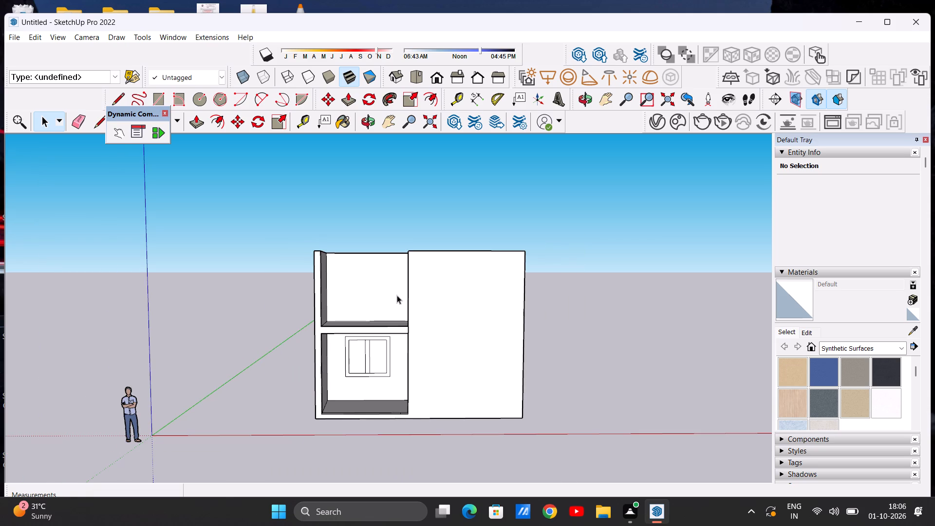
scroll(397, 295, "up", 5)
scroll(401, 291, "down", 2)
scroll(402, 288, "up", 1)
scroll(402, 288, "down", 2)
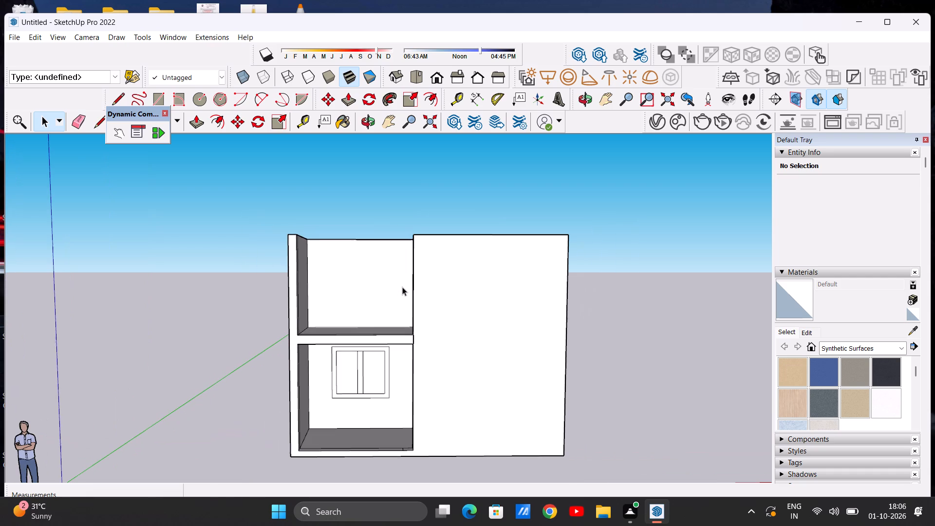
middle_click_drag(385, 307, 386, 414)
middle_click(386, 414)
scroll(385, 409, "up", 1)
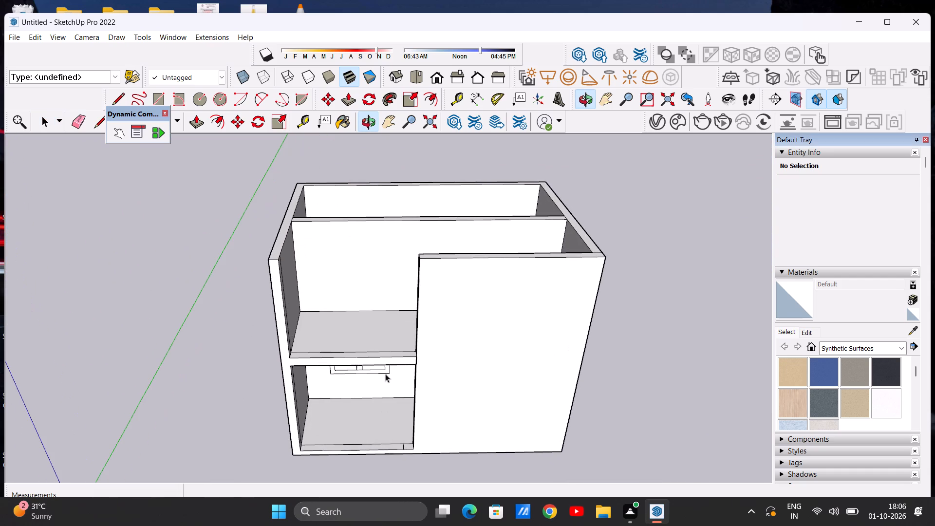
scroll(377, 331, "up", 7)
scroll(383, 318, "down", 5)
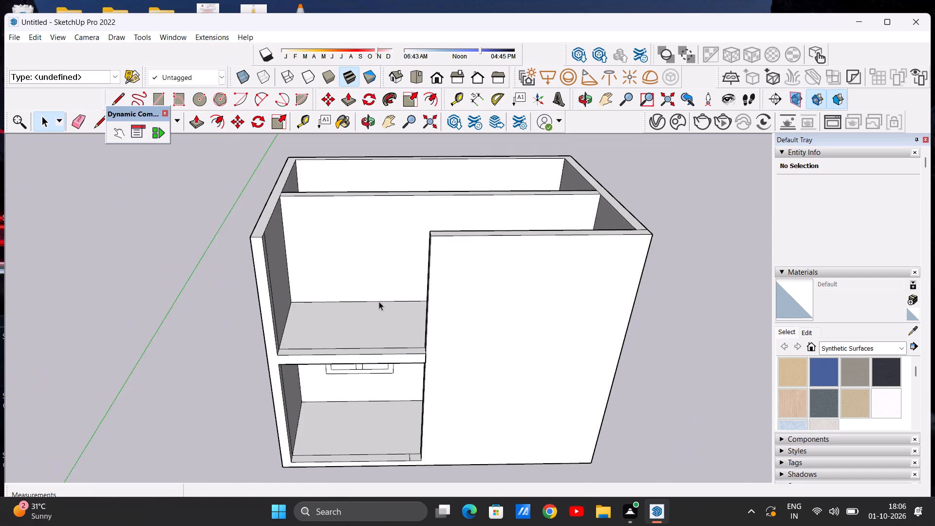
scroll(379, 301, "down", 8)
middle_click_drag(383, 304, 369, 414)
scroll(401, 323, "up", 5)
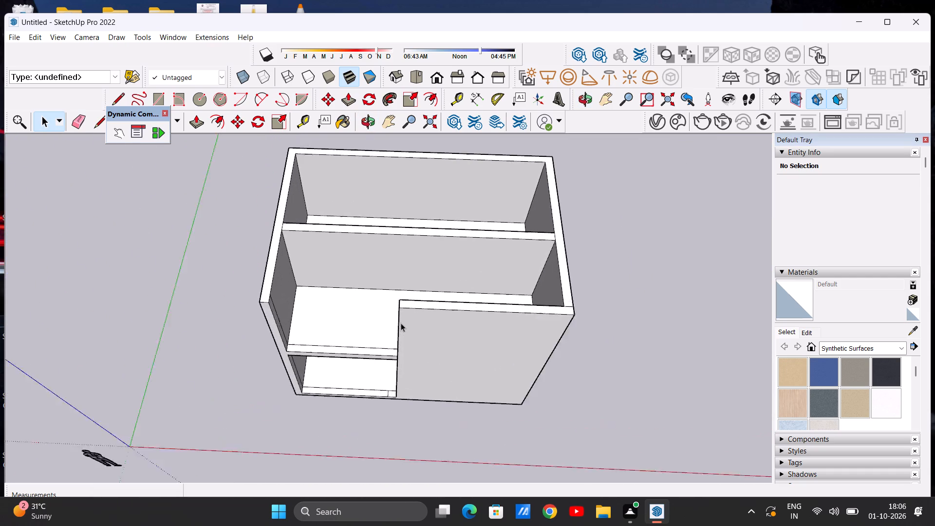
scroll(401, 323, "up", 1)
scroll(392, 290, "down", 9)
middle_click_drag(422, 284, 303, 338)
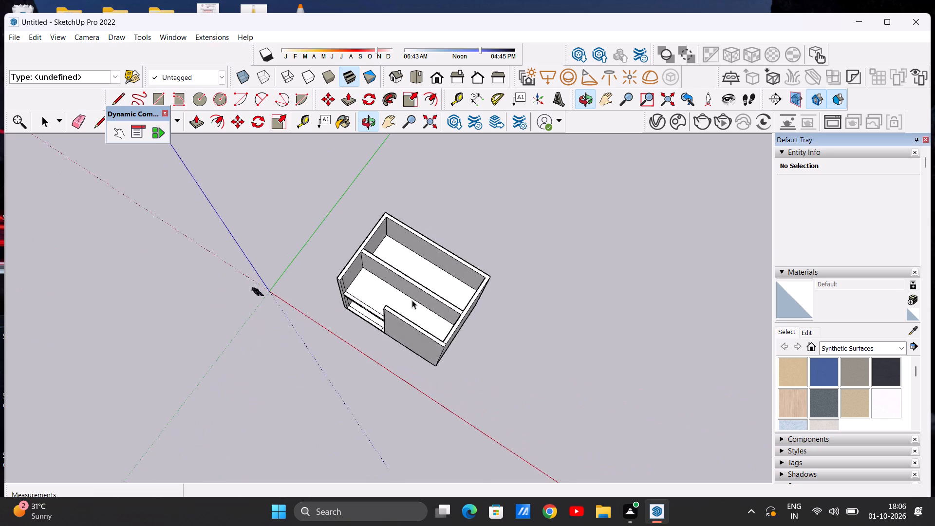
scroll(412, 300, "up", 7)
scroll(398, 292, "down", 5)
middle_click_drag(421, 305, 308, 314)
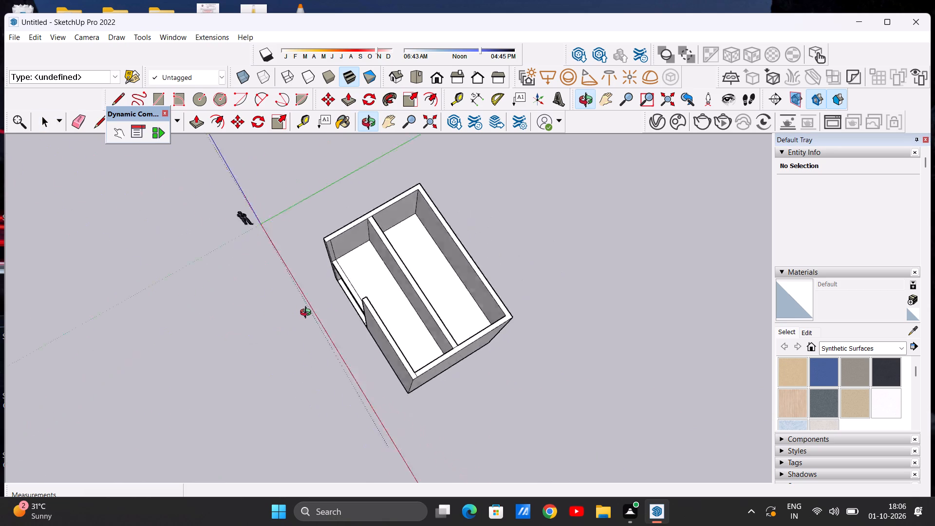
middle_click_drag(308, 314, 289, 316)
Copy the rear upper room's floor face up 9' 2 3/16" to the top inner corner of the walls.
scroll(292, 317, "up", 1)
scroll(356, 281, "down", 3)
scroll(414, 314, "up", 12)
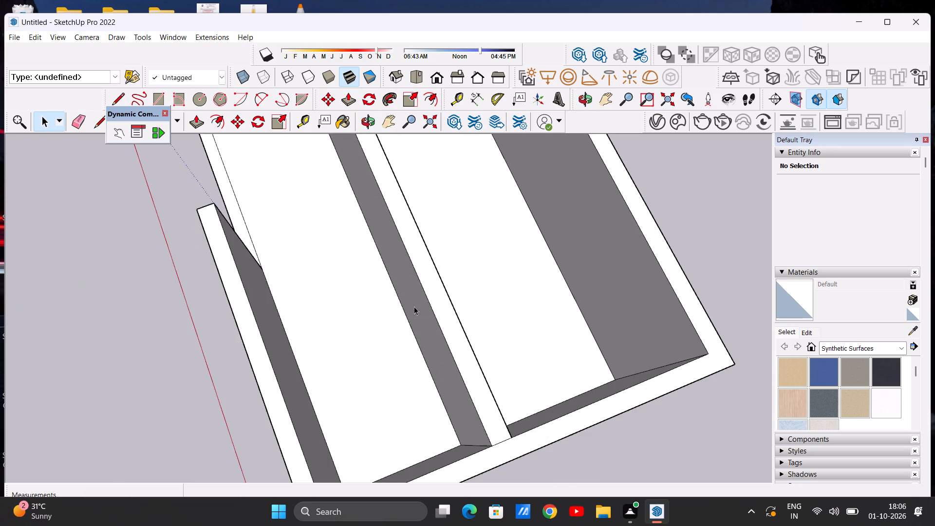
scroll(414, 306, "up", 1)
scroll(467, 298, "down", 11)
scroll(492, 280, "up", 11)
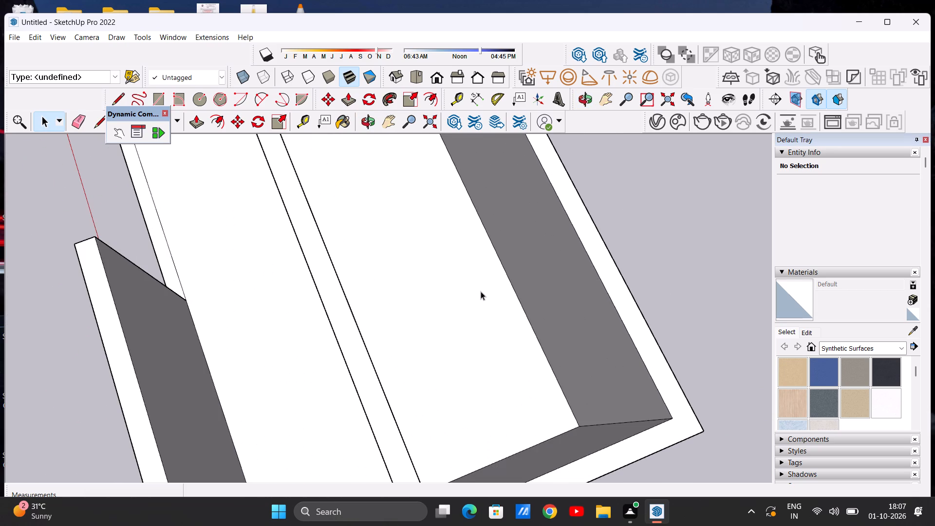
double_click(481, 291)
scroll(486, 311, "down", 10)
scroll(459, 215, "up", 5)
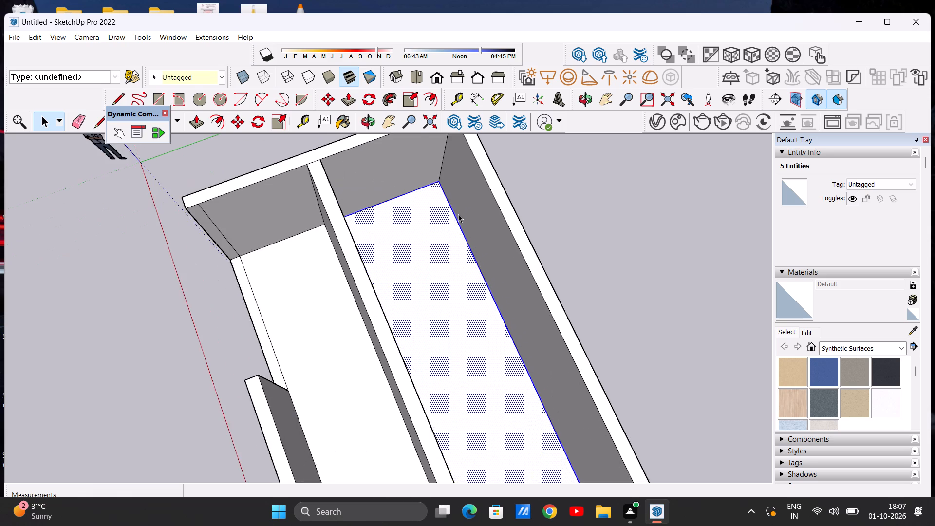
scroll(458, 214, "up", 1)
scroll(458, 214, "down", 4)
scroll(449, 183, "up", 6)
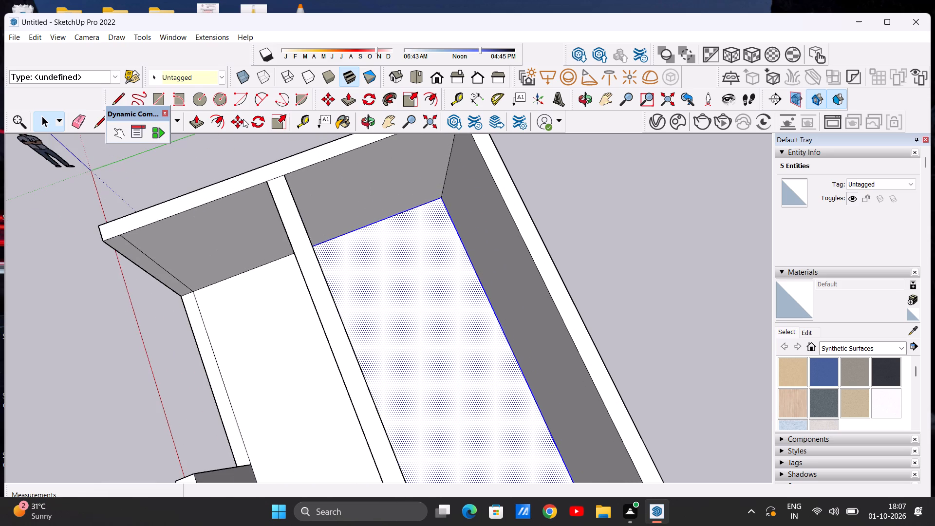
left_click(239, 121)
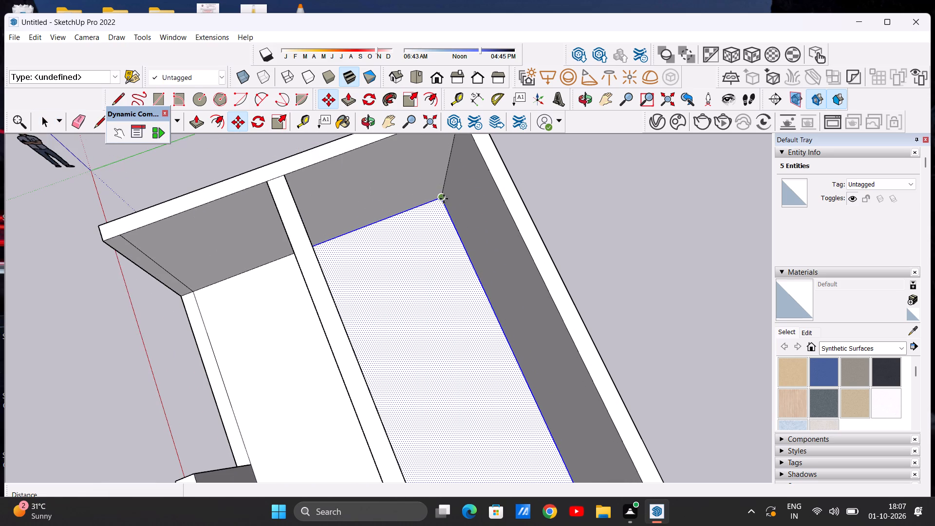
left_click(443, 199)
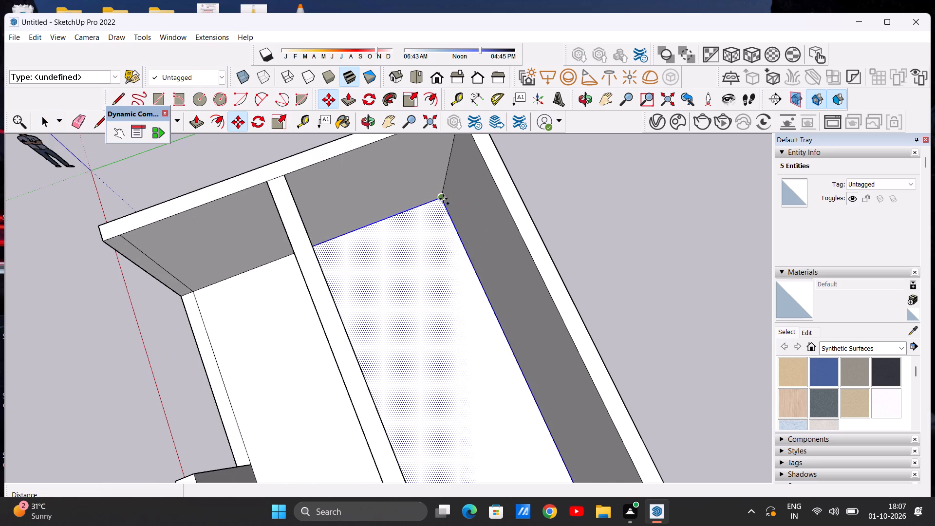
scroll(456, 165, "down", 8)
scroll(456, 146, "up", 8)
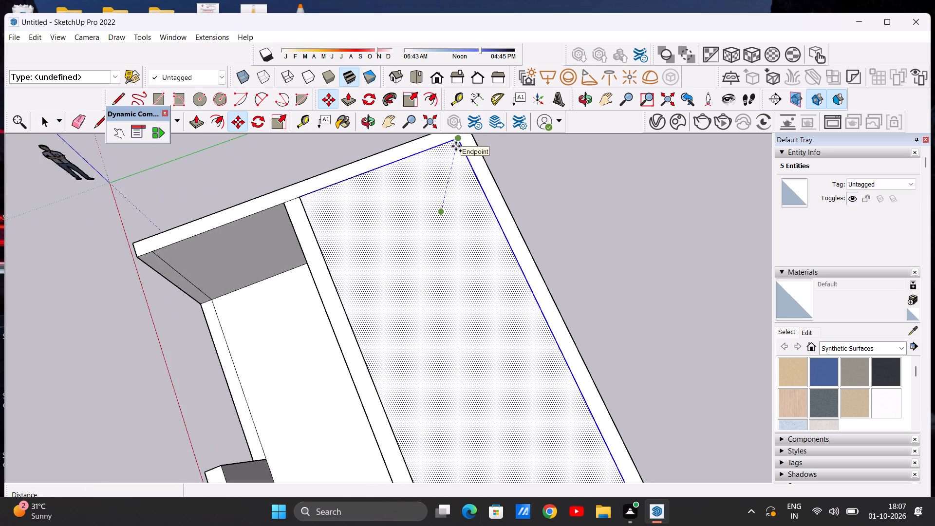
left_click(457, 143)
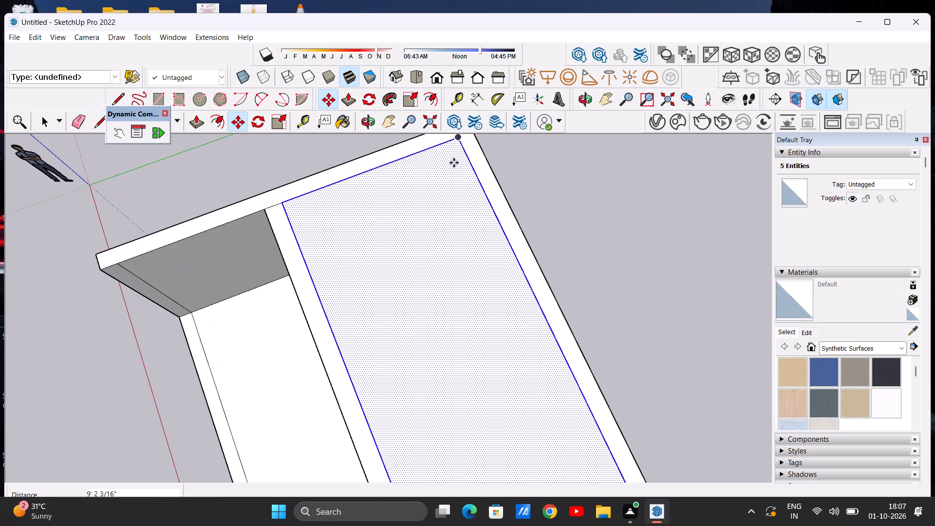
key("space")
left_click(631, 211)
Copy the front upper room's floor face up 9' 2 3/16" to the top corner of the dividing wall.
scroll(474, 232, "down", 10)
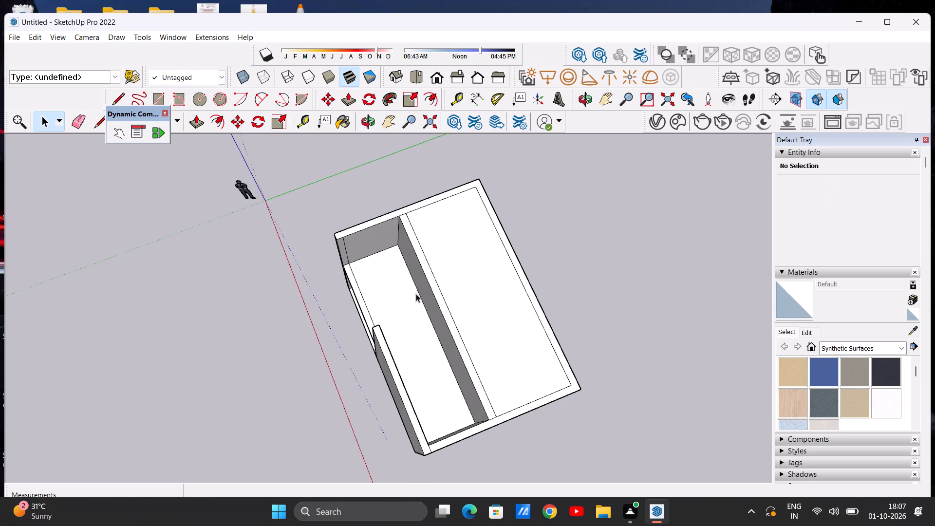
scroll(412, 297, "up", 6)
double_click(410, 297)
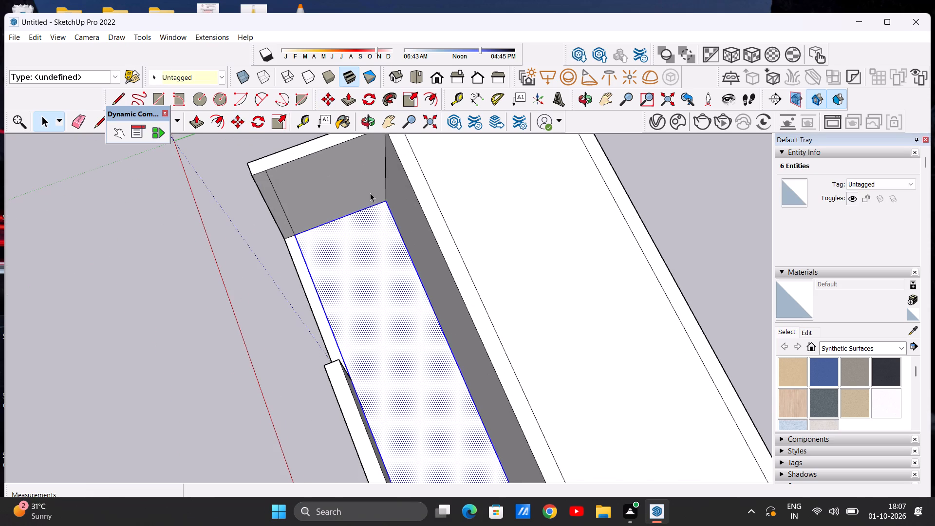
left_click(328, 97)
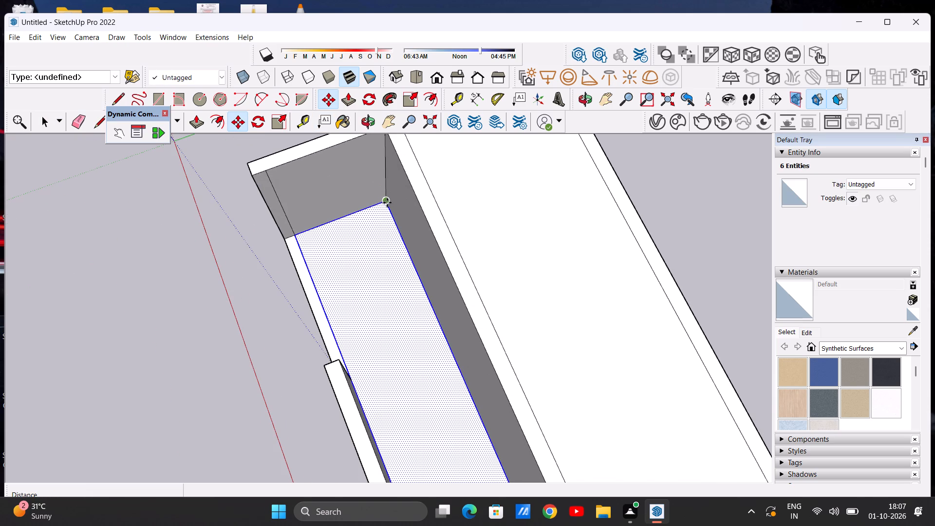
left_click(387, 203)
scroll(387, 156, "down", 2)
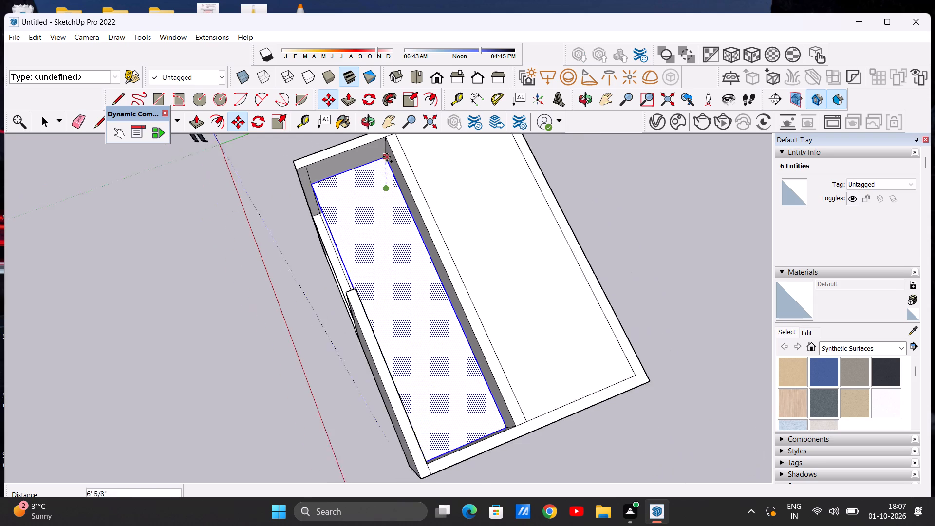
scroll(387, 157, "down", 4)
scroll(386, 145, "up", 5)
left_click(386, 145)
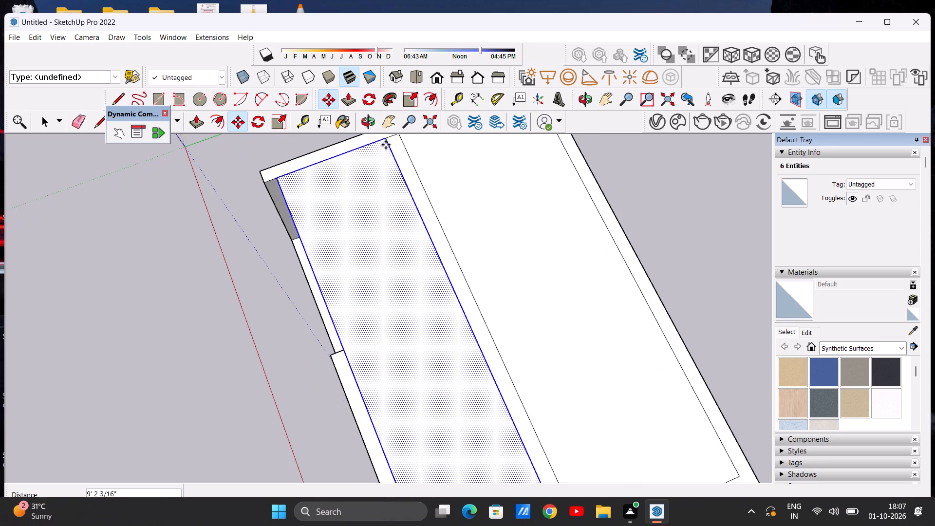
key("space")
left_click(663, 177)
Examine the closed roof and the open front bays of both storeys from the front and from above.
scroll(382, 218, "down", 5)
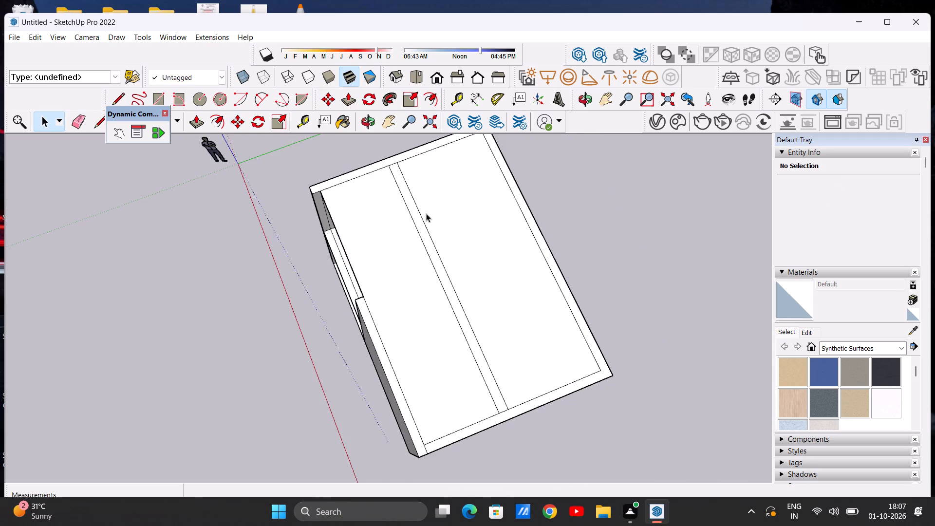
middle_click_drag(332, 278, 524, 175)
middle_click_drag(313, 238, 325, 172)
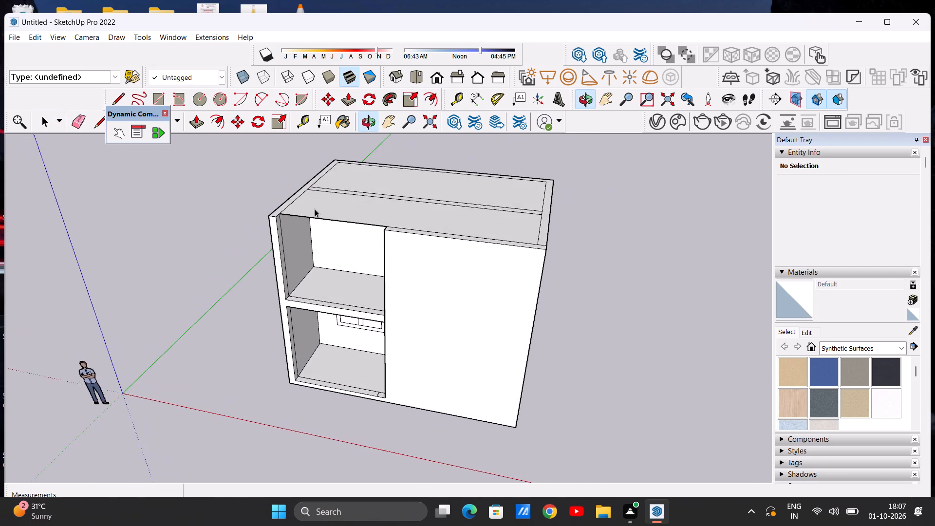
scroll(317, 218, "up", 8)
scroll(316, 218, "down", 3)
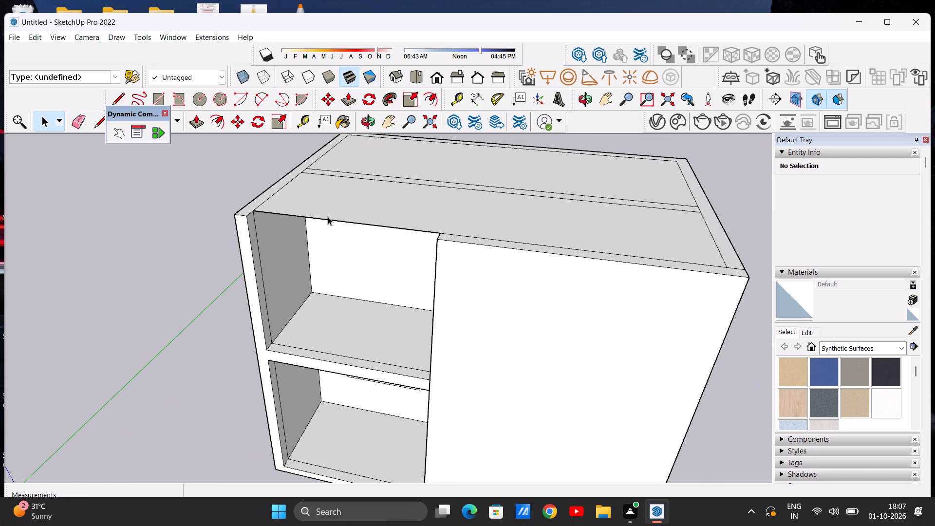
scroll(356, 227, "down", 5)
middle_click_drag(446, 234, 318, 265)
scroll(318, 265, "up", 1)
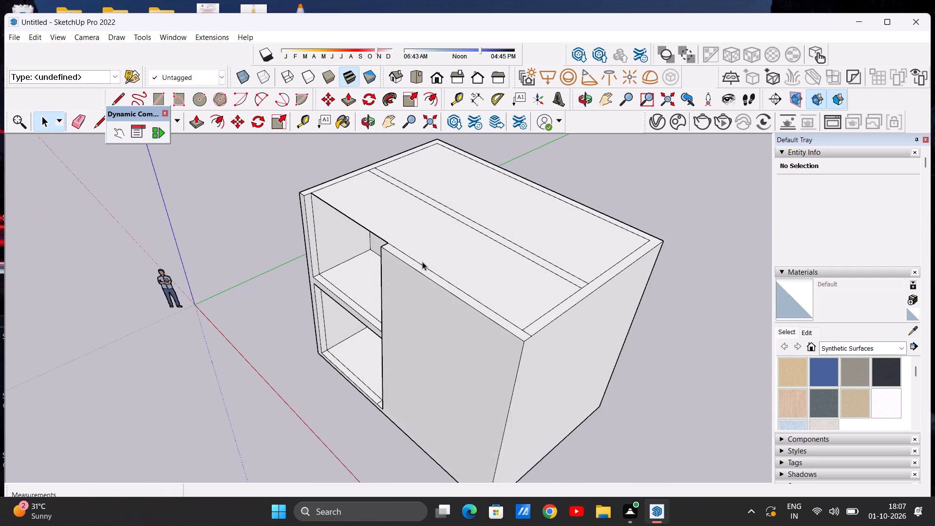
scroll(423, 262, "up", 1)
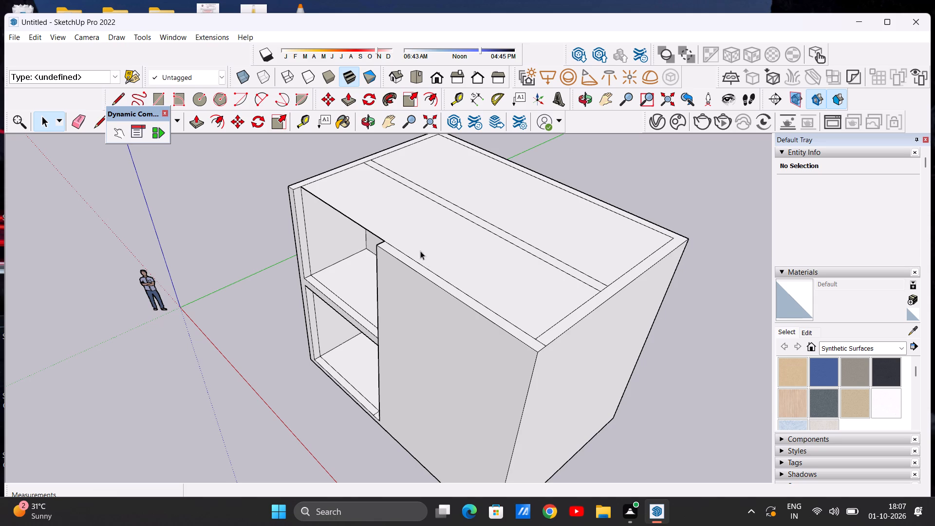
scroll(510, 229, "down", 20)
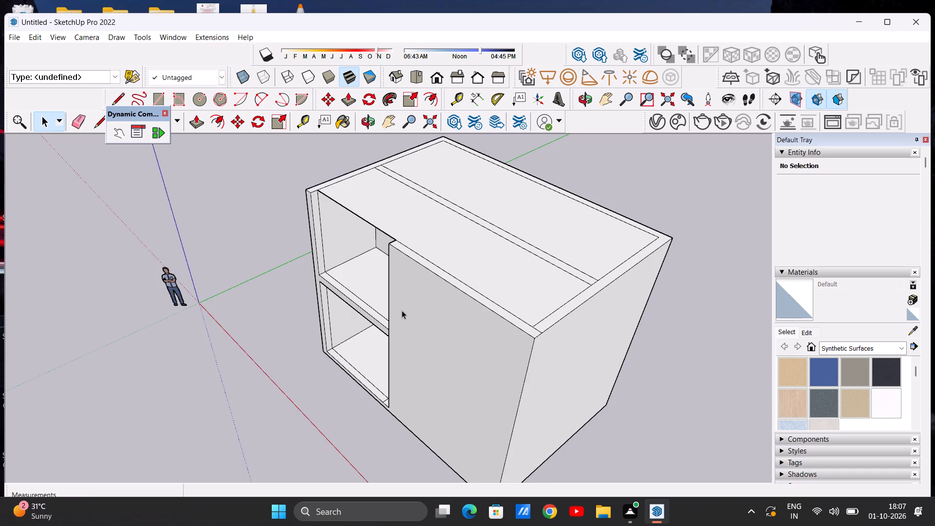
middle_click_drag(402, 310, 586, 172)
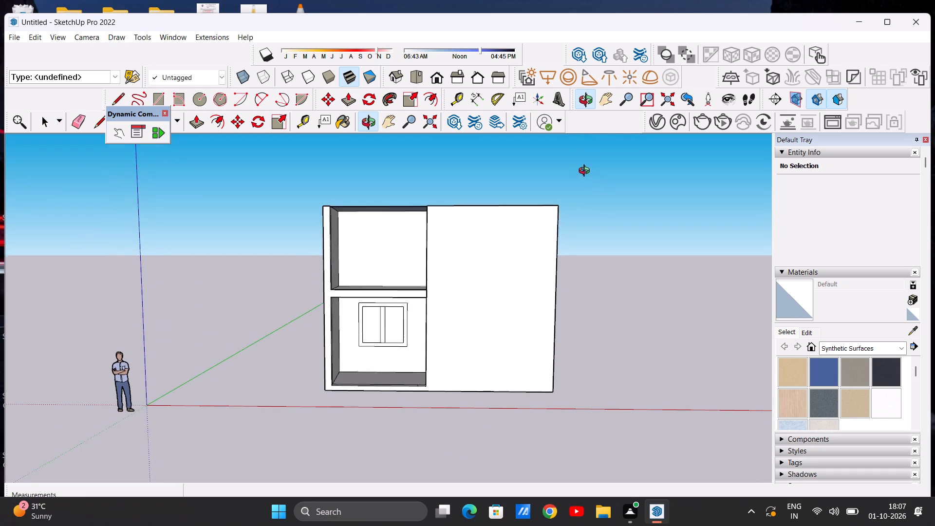
middle_click_drag(586, 172, 580, 173)
middle_click_drag(546, 212, 497, 343)
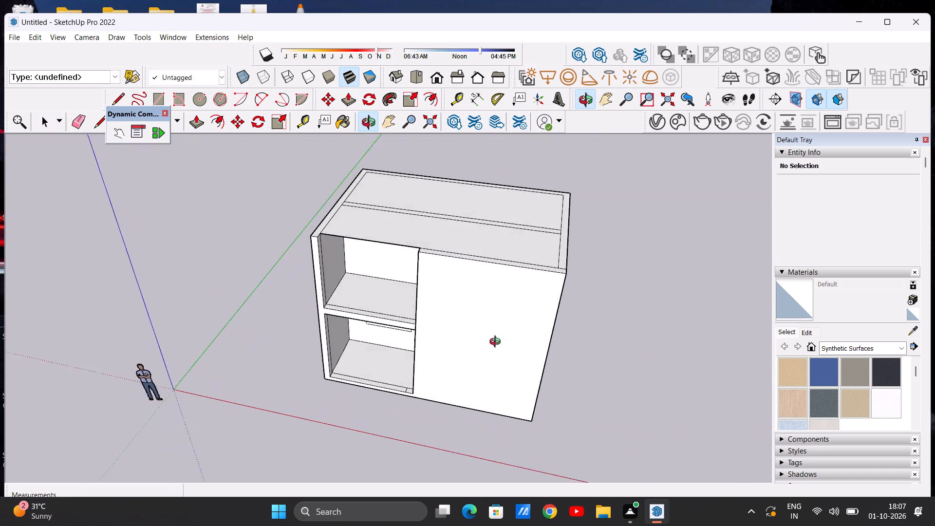
middle_click_drag(497, 343, 489, 355)
middle_click_drag(478, 357, 406, 344)
Push/Pull the front room's roof face up about 10" above the wall tops.
scroll(503, 276, "up", 8)
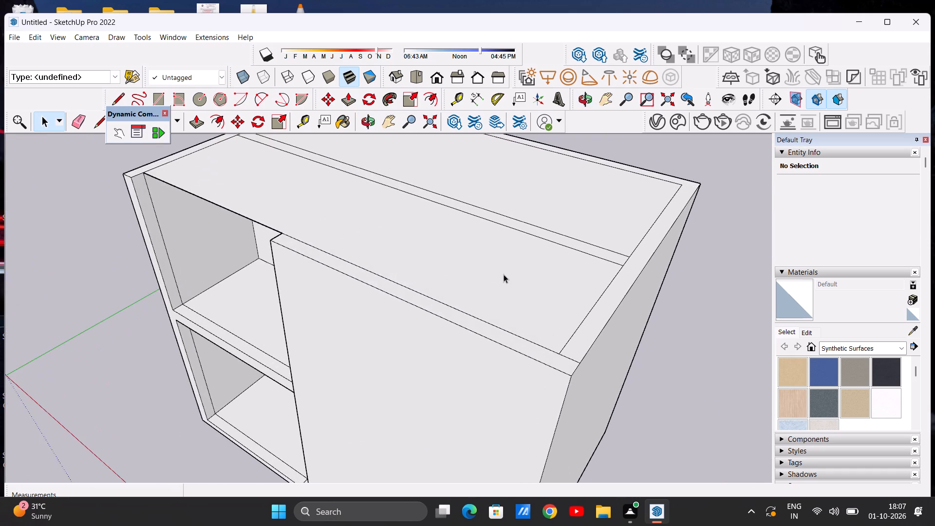
scroll(504, 274, "down", 5)
middle_click_drag(506, 289, 511, 338)
scroll(517, 314, "up", 2)
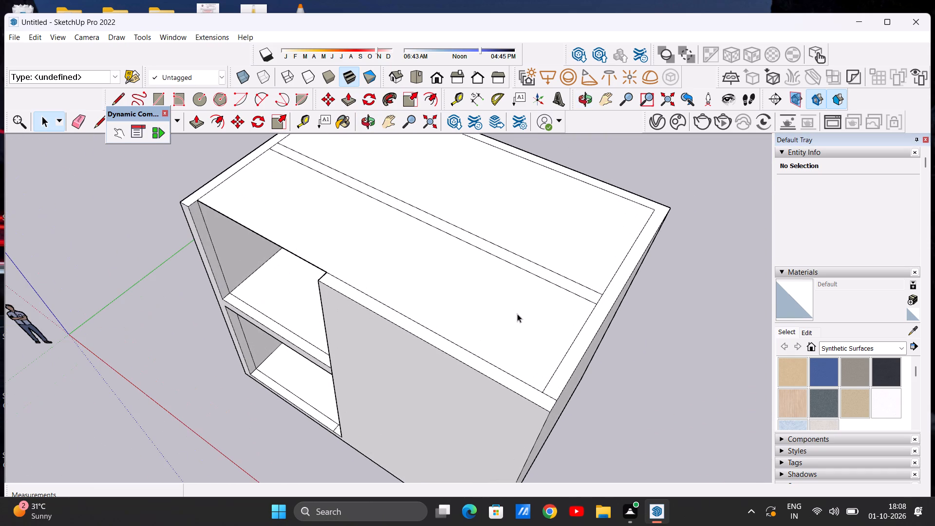
key("p")
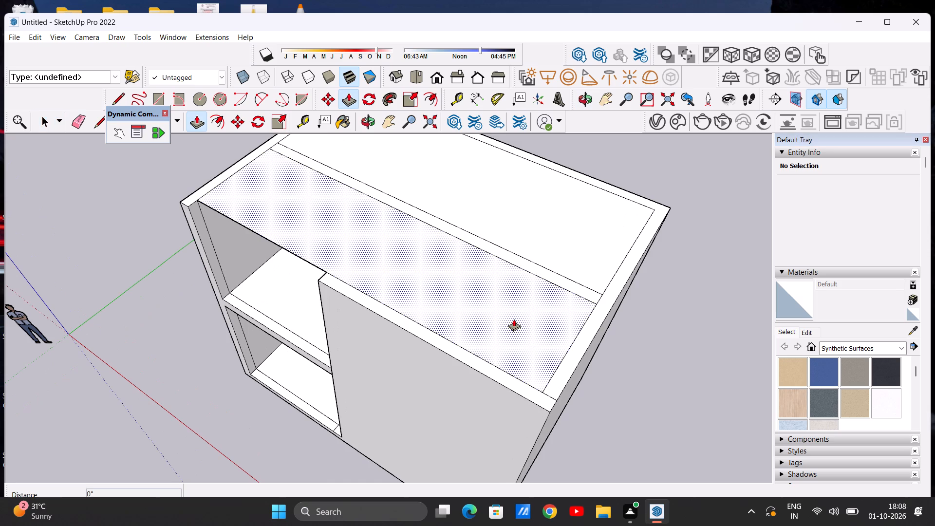
left_click(512, 321)
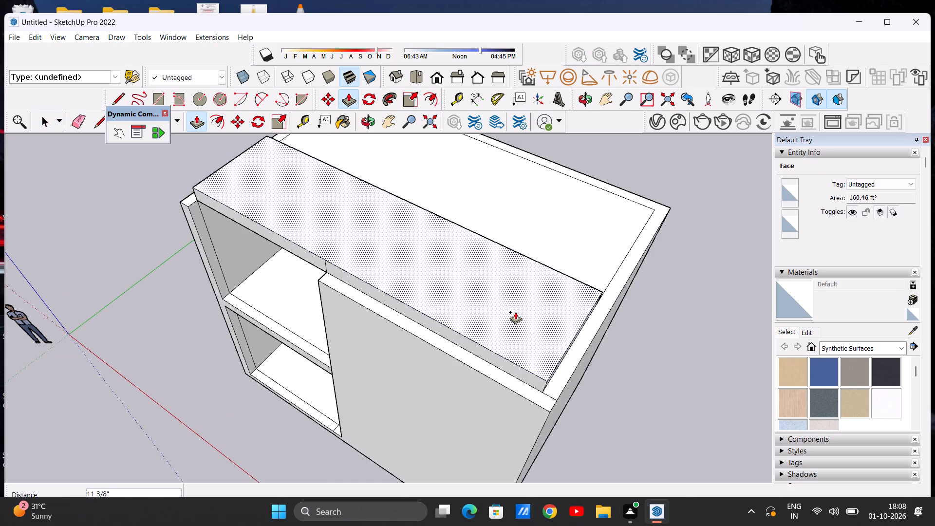
left_click(515, 312)
Push/Pull the raised front roof slab's top face down about 3 5/8" to make the slab thinner.
middle_click_drag(511, 363, 522, 262)
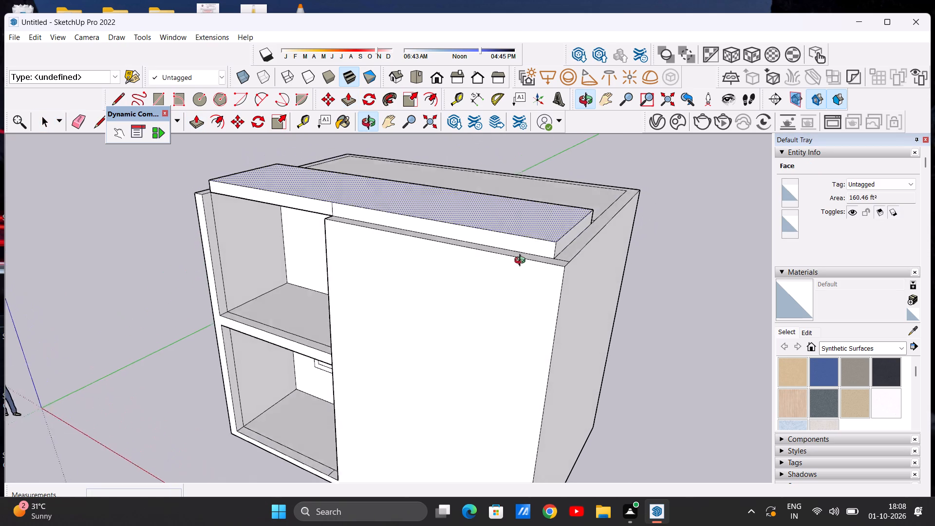
middle_click_drag(522, 262, 523, 259)
scroll(521, 216, "up", 6)
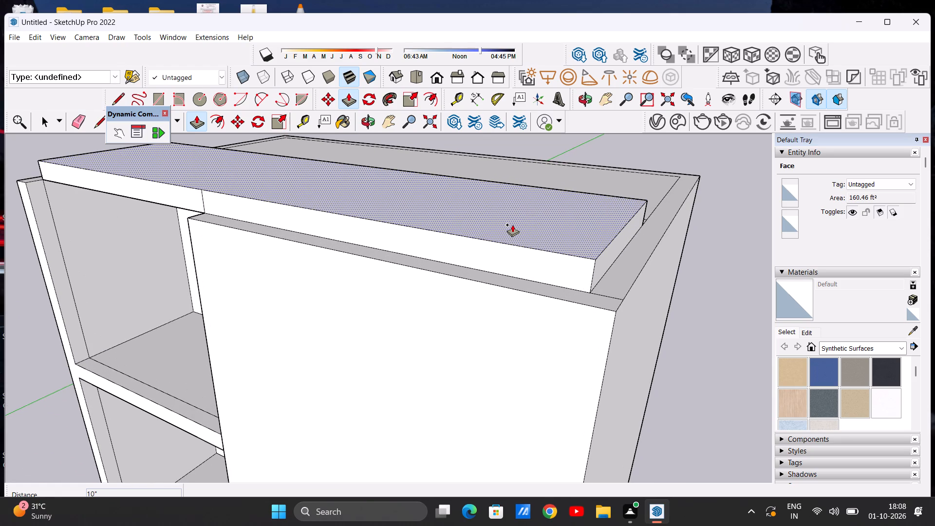
key("space")
key("p")
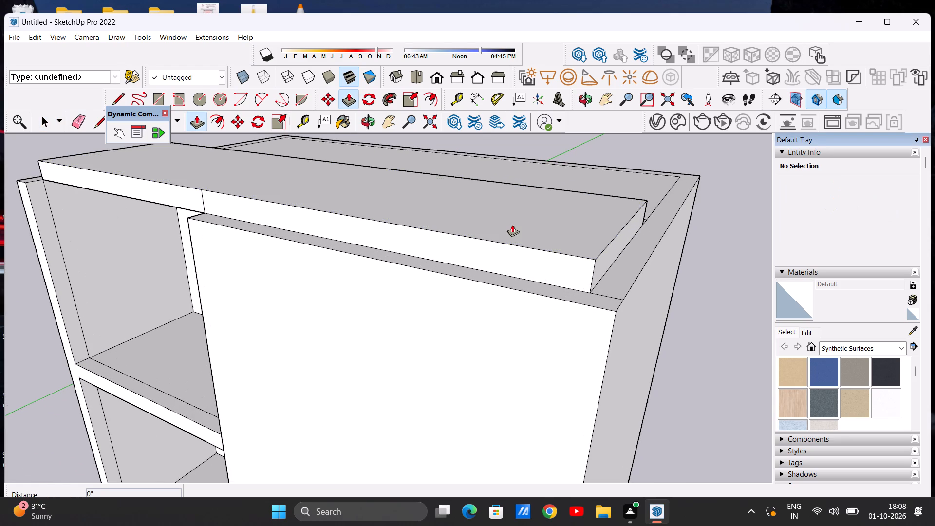
left_click(511, 232)
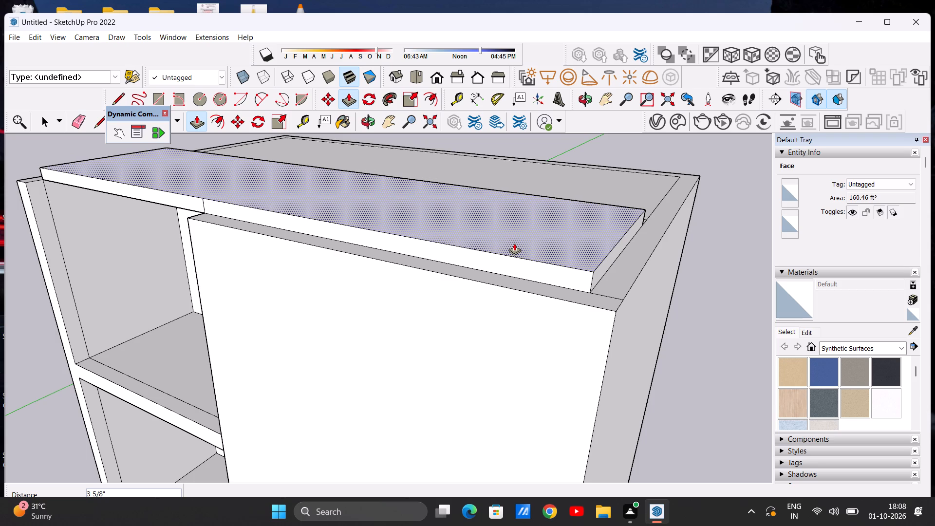
left_click(514, 243)
key("space")
Push/Pull the roof slab's rear side face about 9' 3 7/8" across the dividing wall to the rear wall's inner edge.
scroll(456, 199, "down", 4)
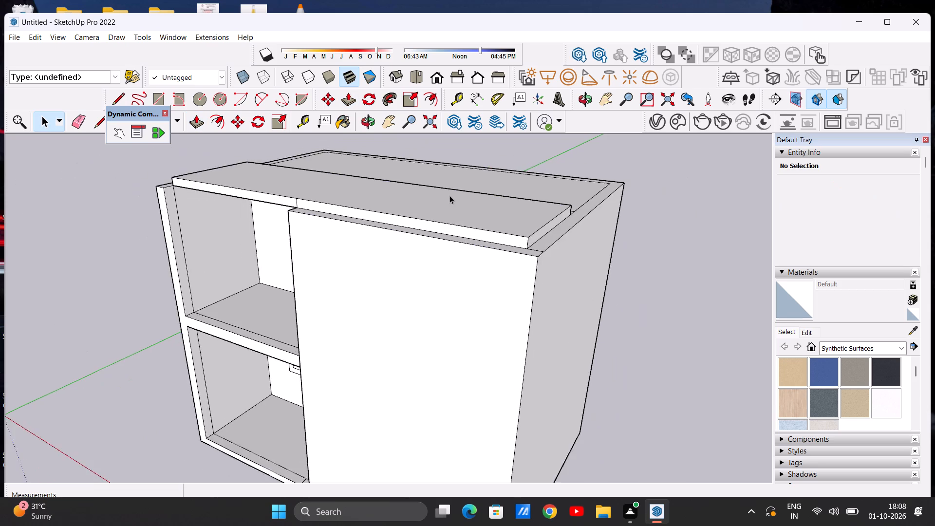
scroll(449, 195, "down", 3)
middle_click_drag(533, 205, 209, 218)
scroll(330, 229, "up", 2)
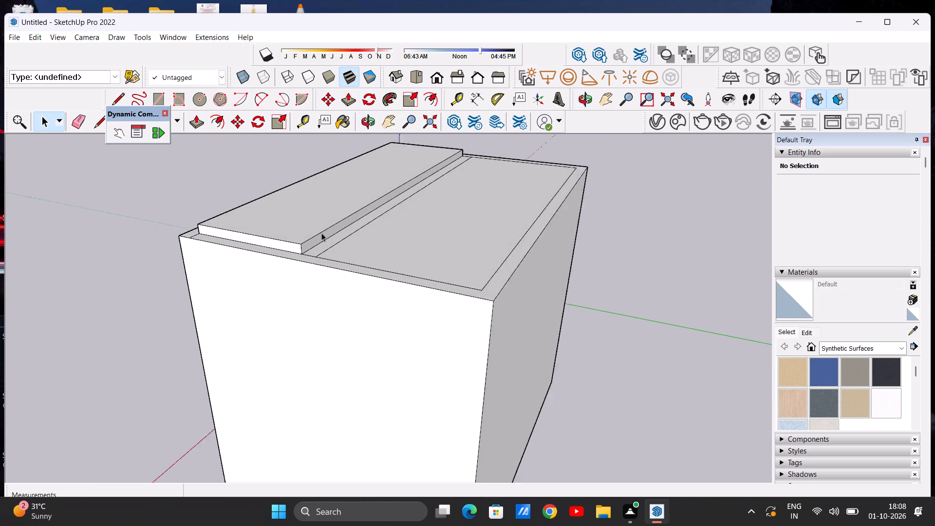
scroll(321, 233, "up", 8)
key("p")
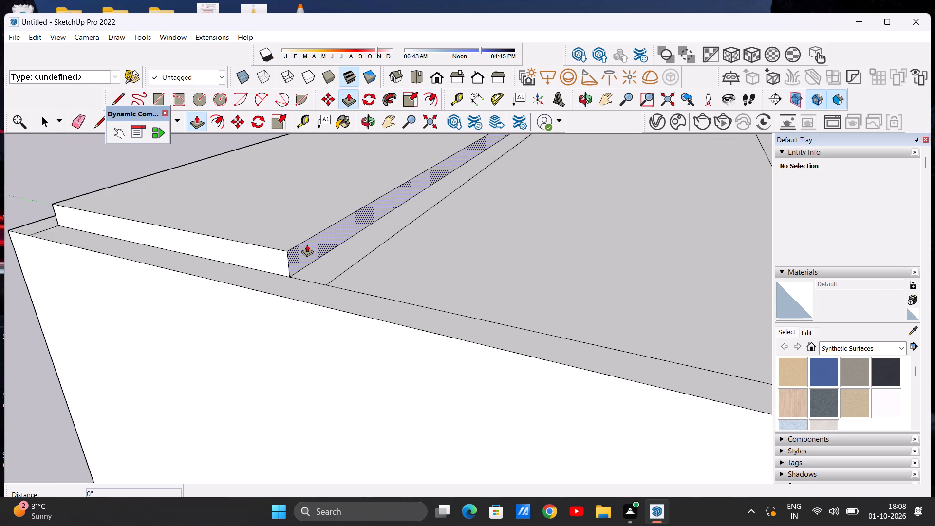
left_click(305, 245)
scroll(448, 252, "down", 13)
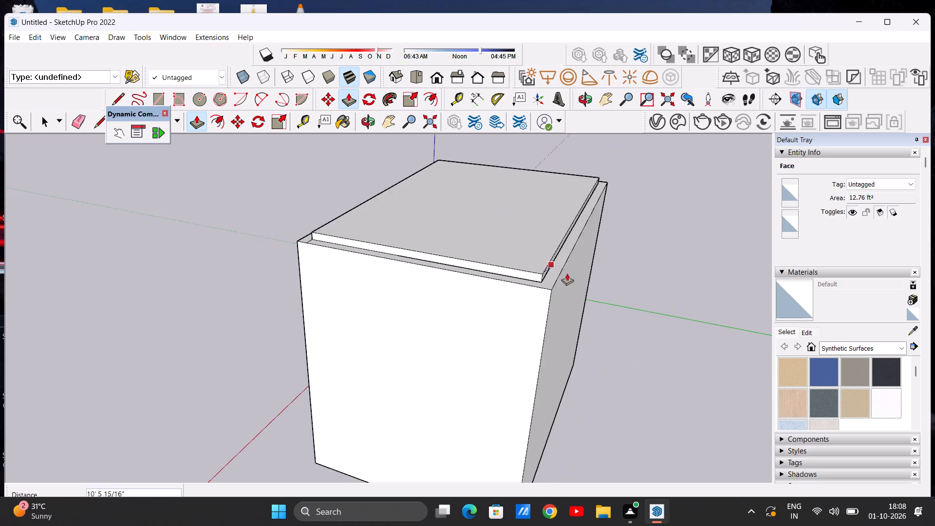
scroll(551, 276, "up", 20)
scroll(551, 276, "up", 1)
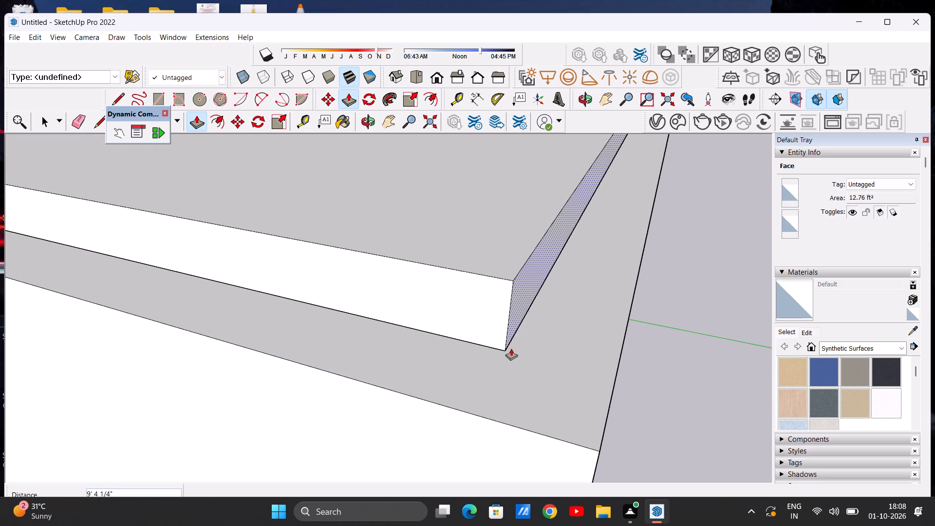
left_click(506, 346)
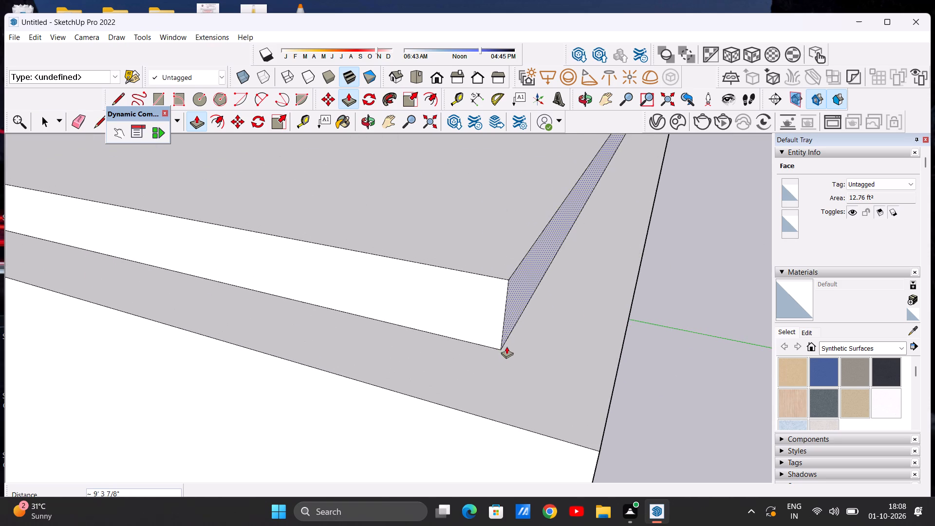
Examine the extended roof slab and its edges along the walls from above and from the front.
key("space")
scroll(476, 282, "down", 20)
scroll(476, 282, "down", 11)
scroll(373, 281, "up", 1)
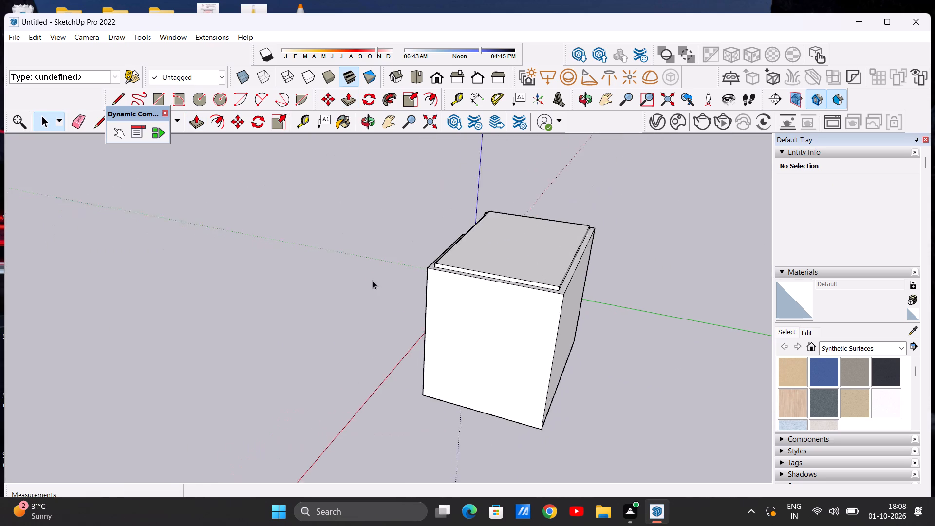
middle_click_drag(373, 281, 634, 279)
middle_click_drag(400, 253, 554, 188)
scroll(450, 201, "up", 8)
middle_click_drag(477, 224, 486, 376)
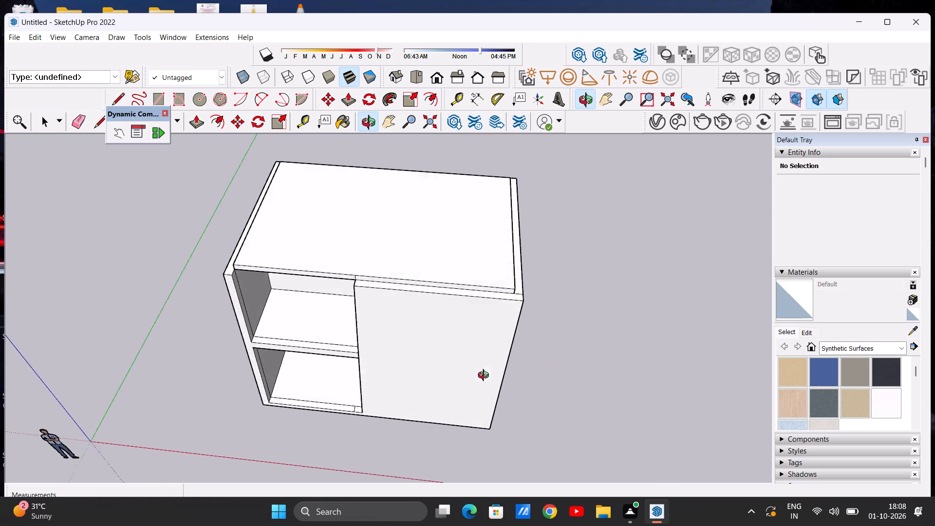
middle_click_drag(486, 376, 487, 388)
scroll(485, 368, "up", 1)
scroll(182, 235, "up", 1)
scroll(309, 258, "down", 4)
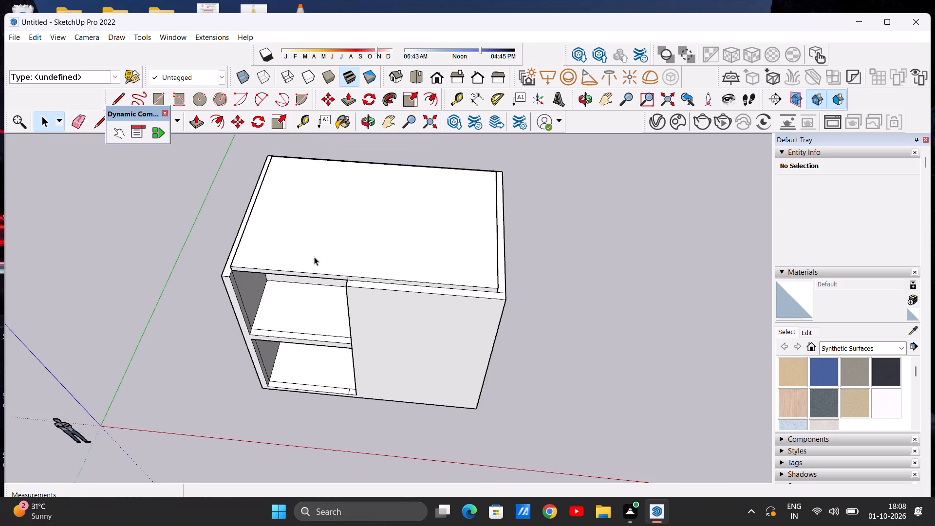
scroll(355, 253, "down", 3)
scroll(217, 258, "up", 7)
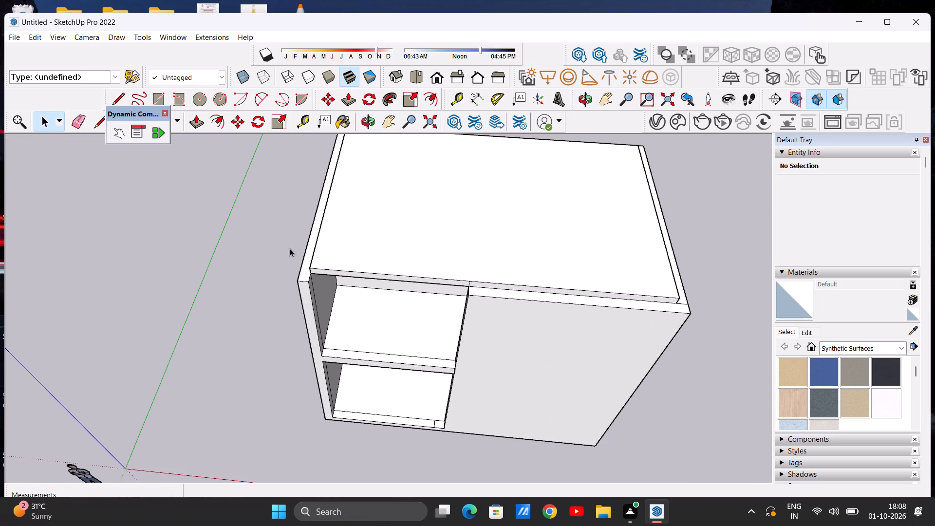
scroll(308, 273, "up", 6)
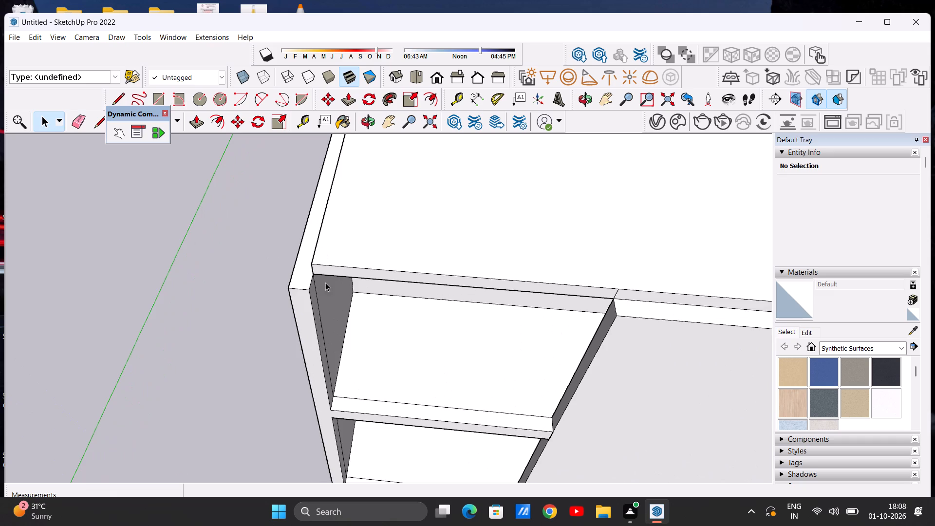
middle_click_drag(326, 282, 328, 256)
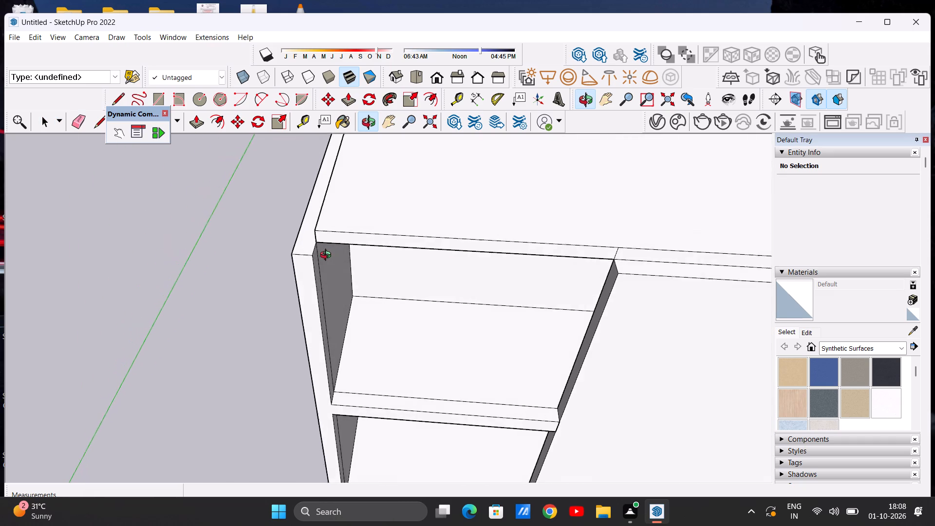
middle_click_drag(328, 256, 316, 280)
scroll(347, 252, "down", 13)
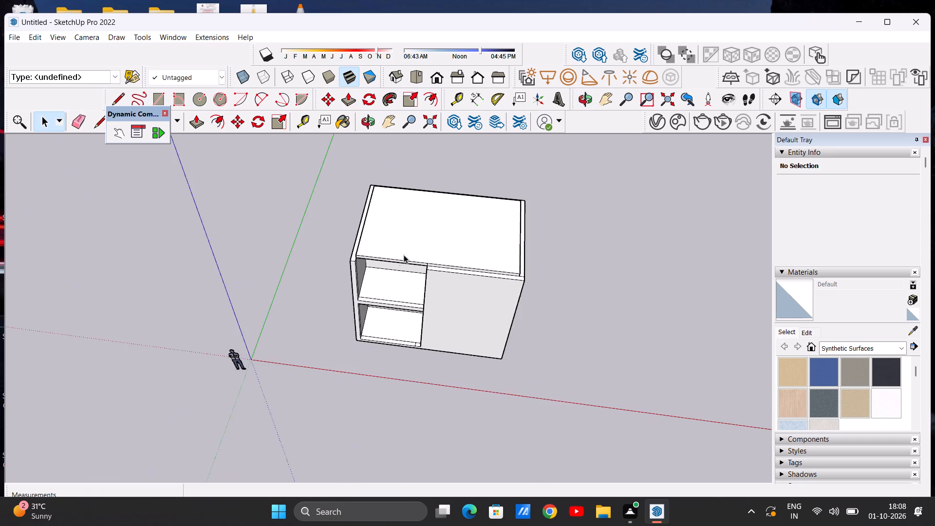
scroll(404, 255, "down", 5)
Examine the open front bays of both storeys and the lower window from the front.
middle_click_drag(480, 292, 492, 187)
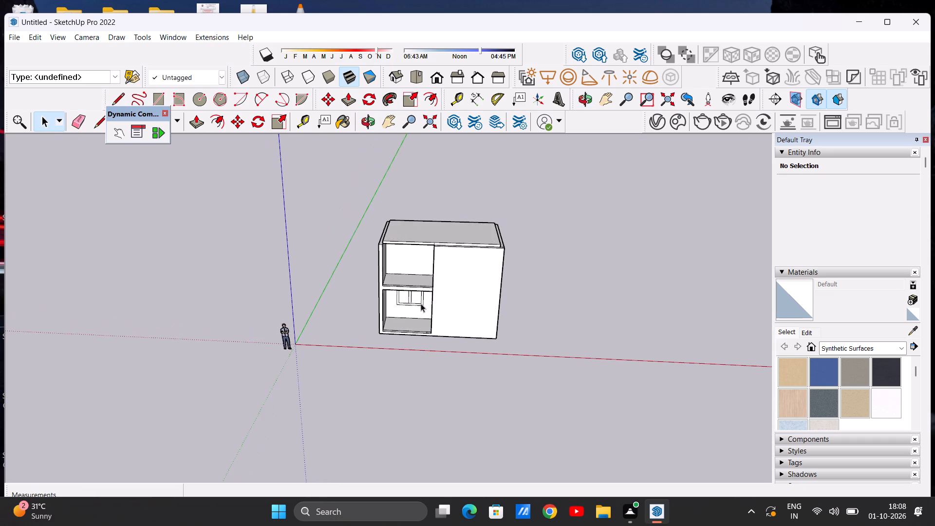
middle_click_drag(421, 303, 429, 242)
scroll(411, 262, "up", 14)
middle_click_drag(407, 265, 417, 261)
scroll(432, 276, "down", 7)
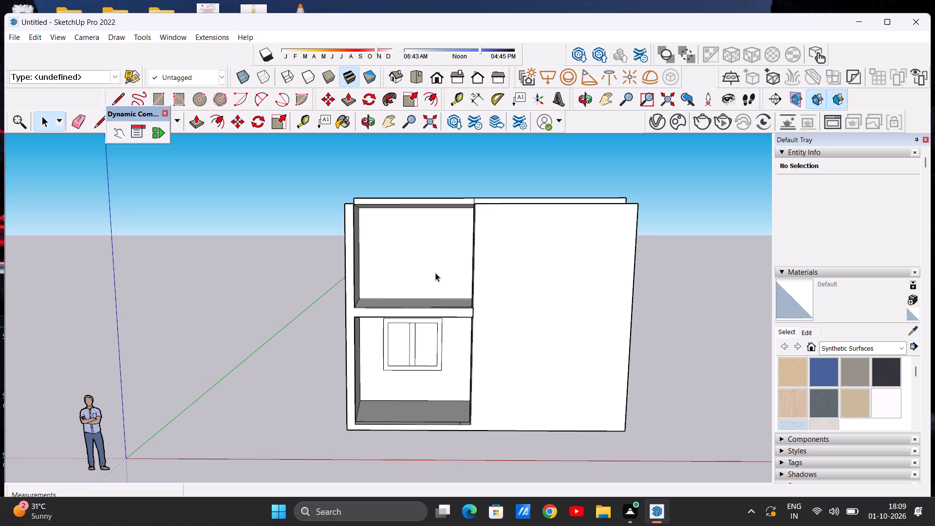
scroll(467, 285, "down", 17)
scroll(439, 335, "up", 7)
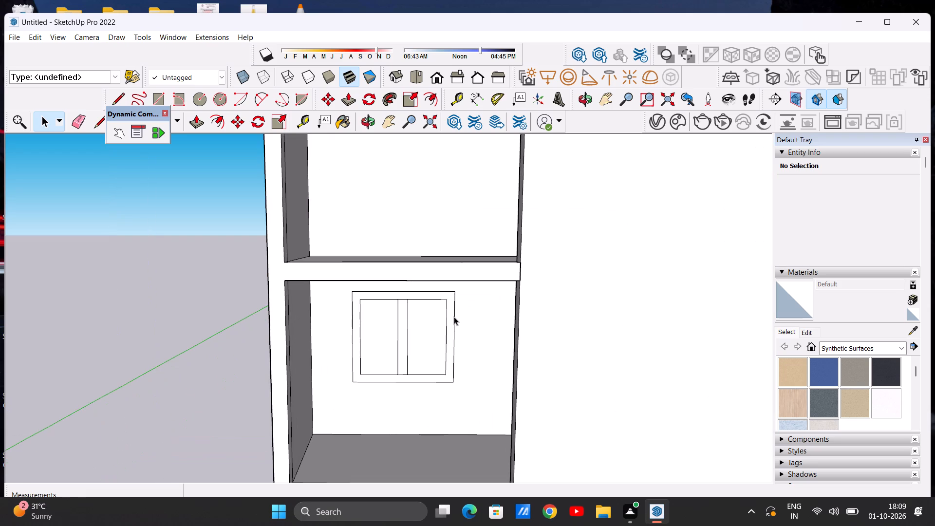
scroll(452, 315, "down", 4)
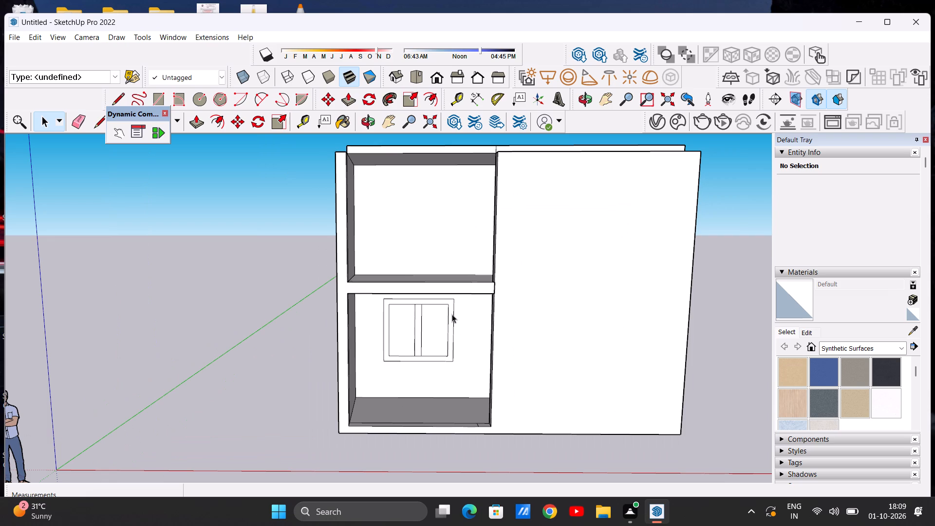
scroll(442, 315, "down", 5)
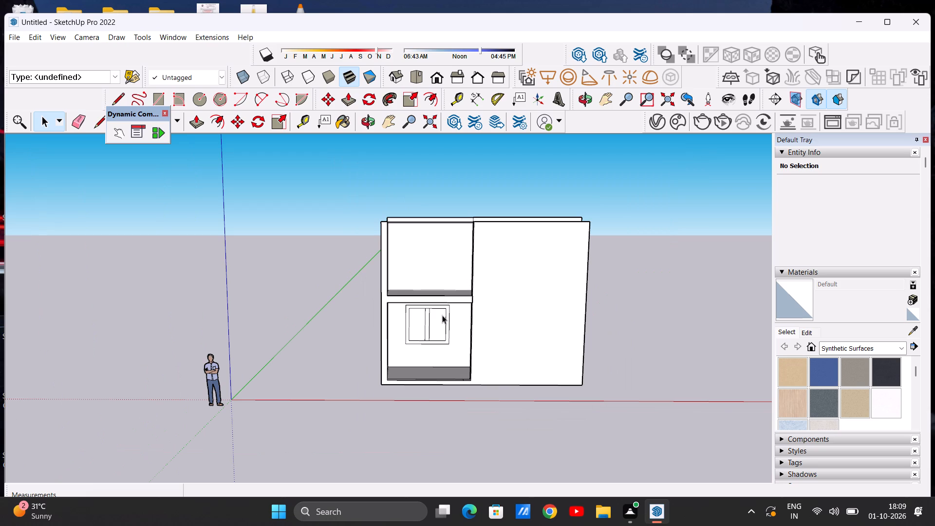
scroll(442, 315, "down", 11)
scroll(458, 312, "up", 9)
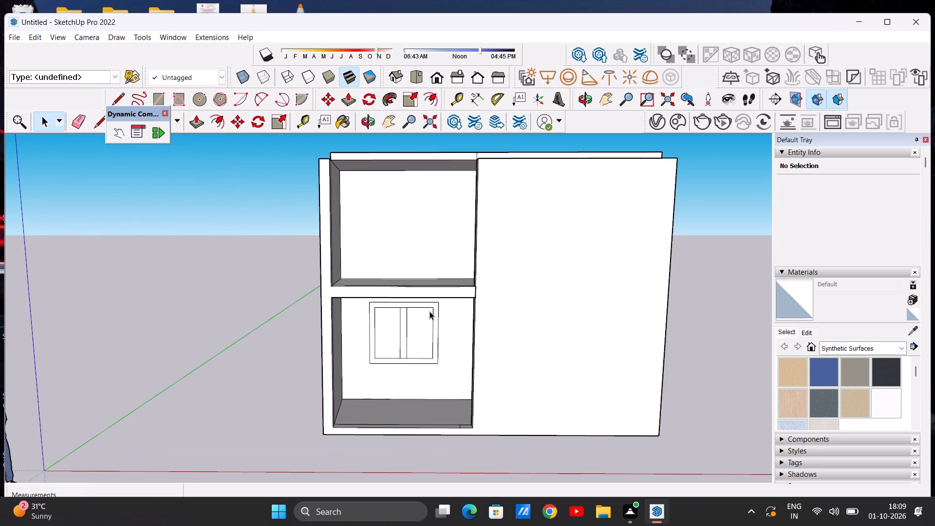
scroll(428, 314, "down", 2)
scroll(434, 333, "up", 2)
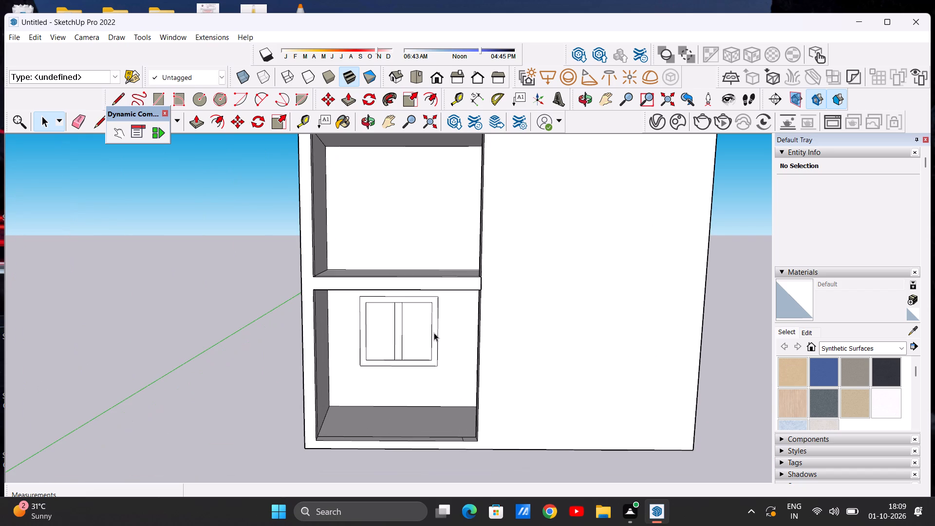
scroll(434, 333, "down", 1)
scroll(414, 357, "up", 3)
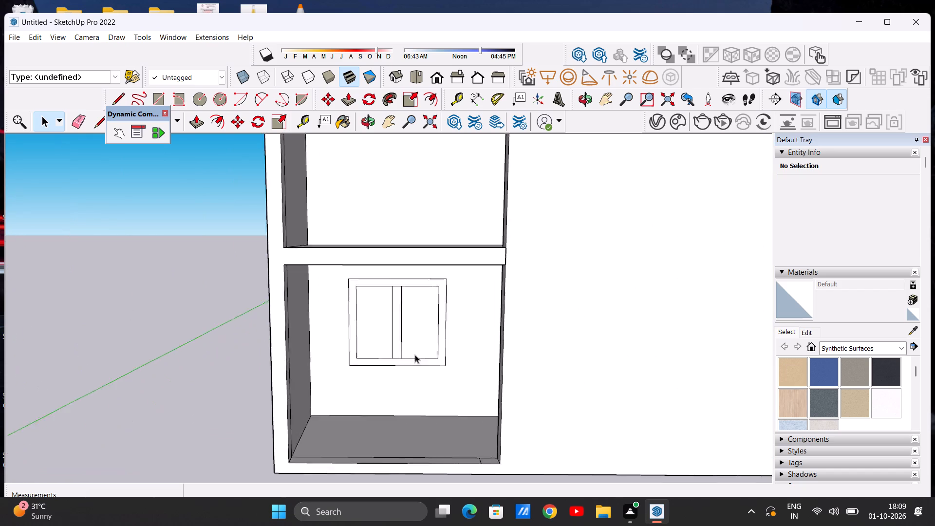
Paint the lower window's outer frame and centre mullion with Formica Laminate Dark from the Synthetic Surfaces materials.
scroll(415, 355, "up", 5)
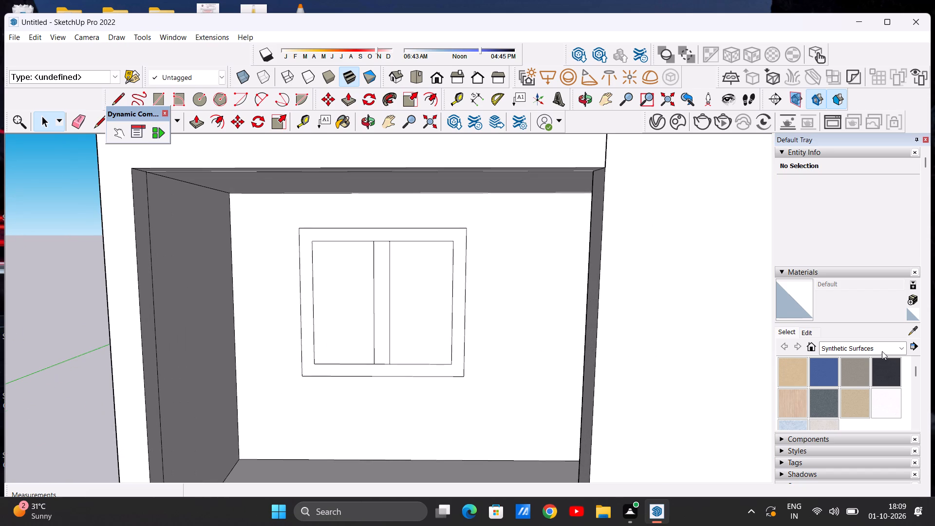
left_click(887, 368)
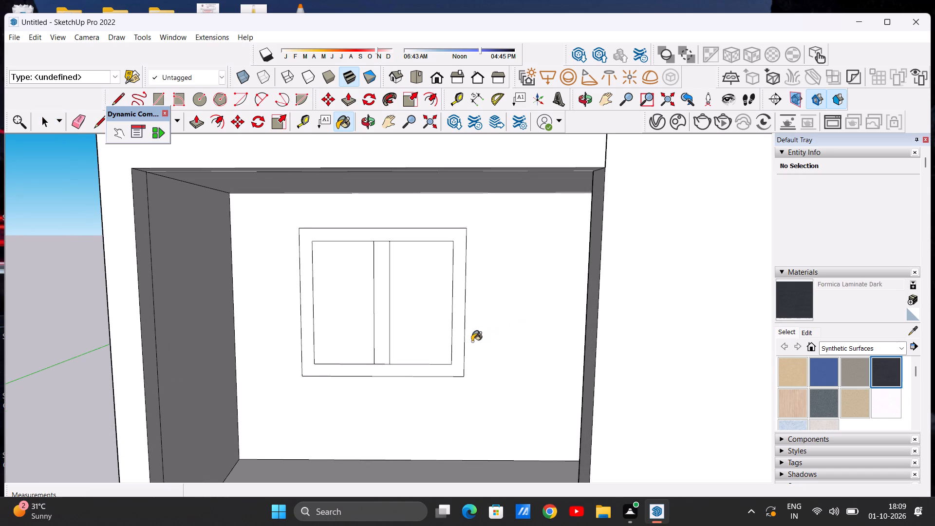
scroll(455, 341, "up", 7)
left_click(464, 330)
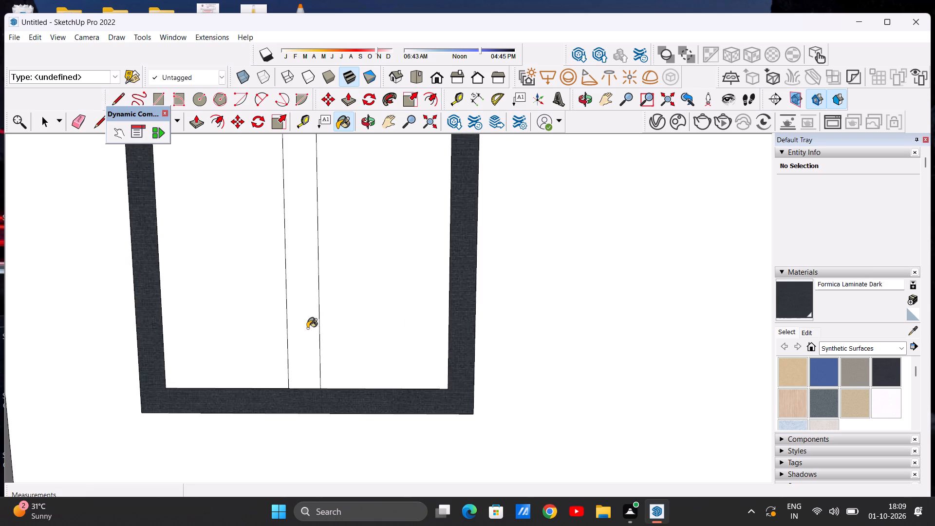
left_click(305, 328)
key("space")
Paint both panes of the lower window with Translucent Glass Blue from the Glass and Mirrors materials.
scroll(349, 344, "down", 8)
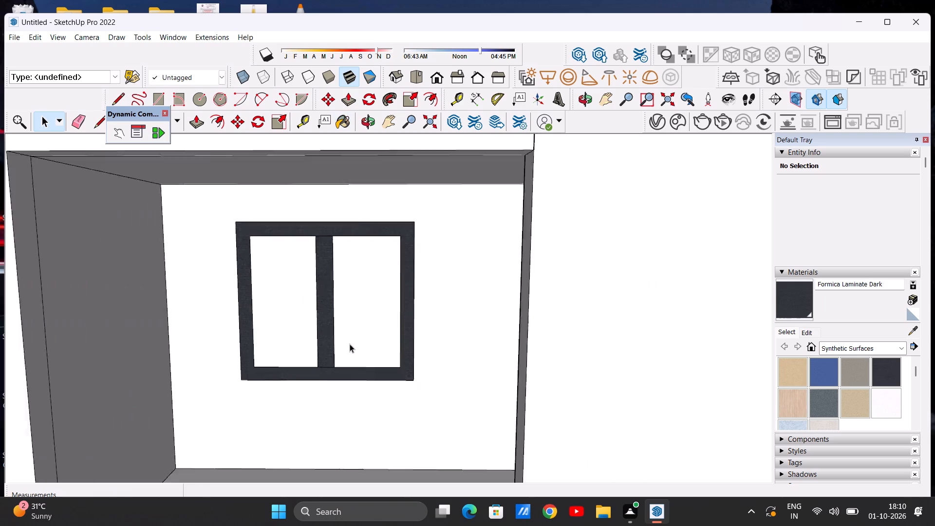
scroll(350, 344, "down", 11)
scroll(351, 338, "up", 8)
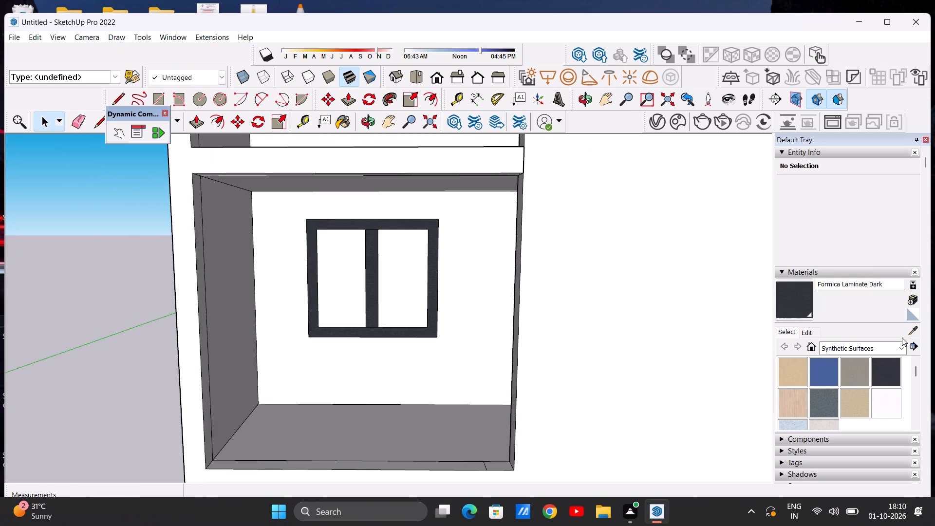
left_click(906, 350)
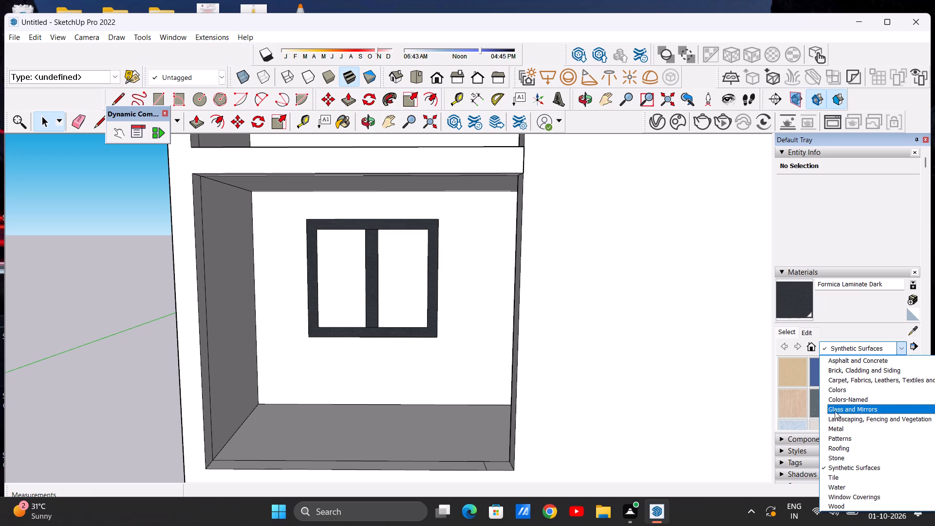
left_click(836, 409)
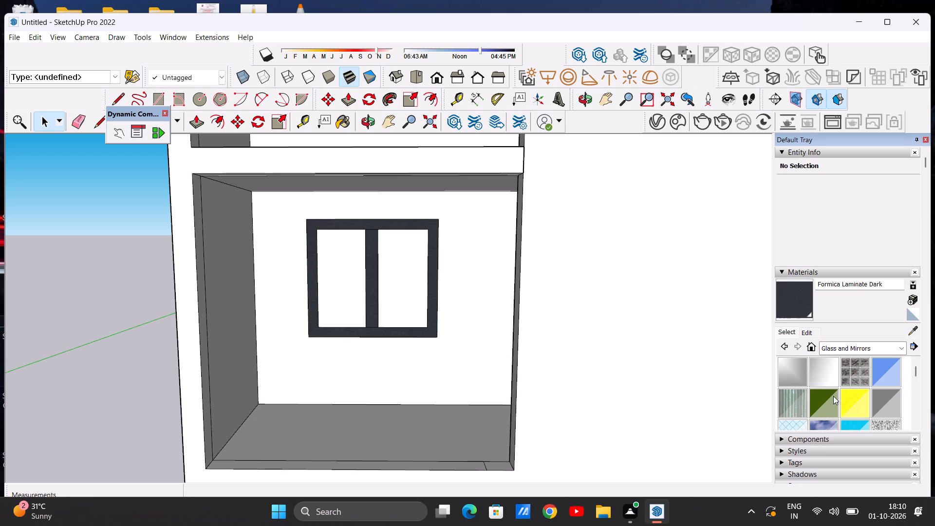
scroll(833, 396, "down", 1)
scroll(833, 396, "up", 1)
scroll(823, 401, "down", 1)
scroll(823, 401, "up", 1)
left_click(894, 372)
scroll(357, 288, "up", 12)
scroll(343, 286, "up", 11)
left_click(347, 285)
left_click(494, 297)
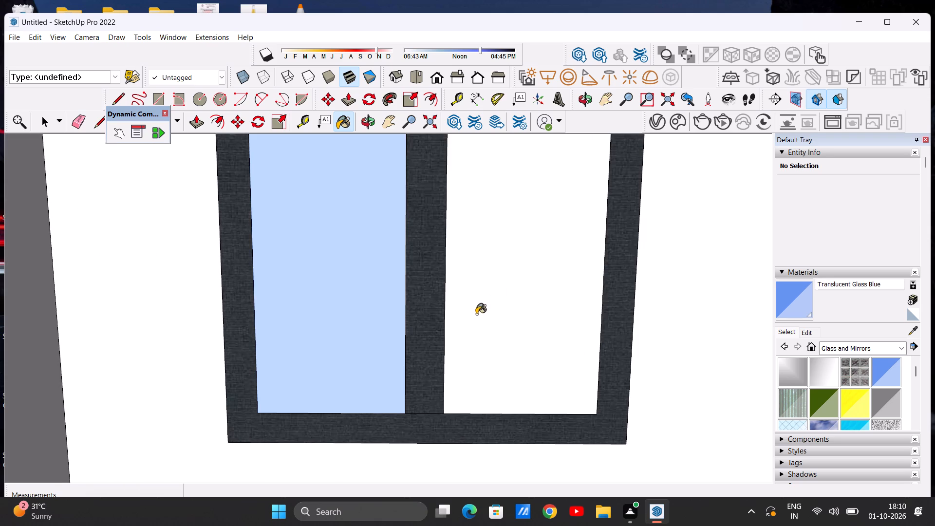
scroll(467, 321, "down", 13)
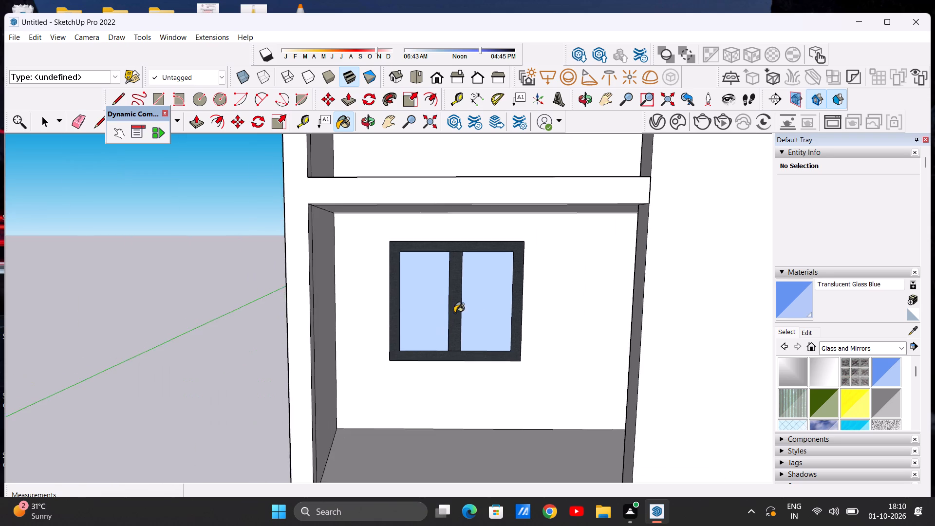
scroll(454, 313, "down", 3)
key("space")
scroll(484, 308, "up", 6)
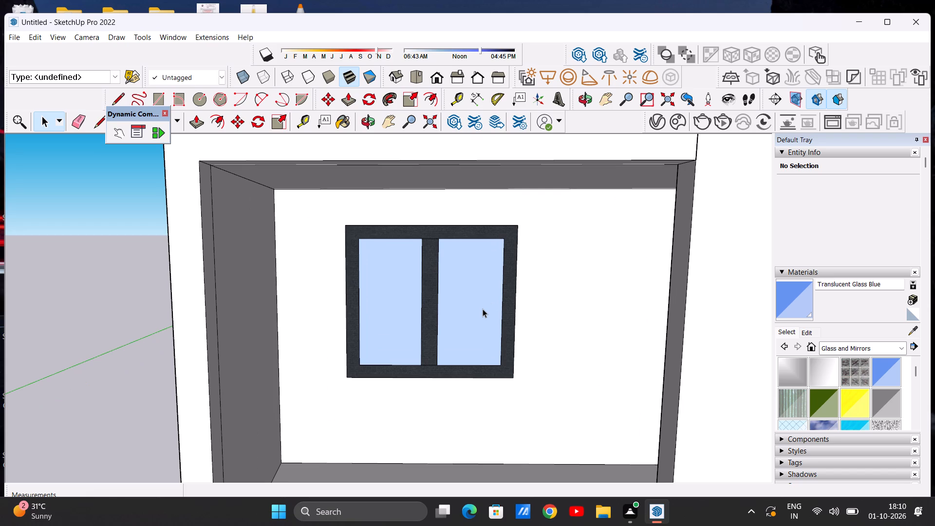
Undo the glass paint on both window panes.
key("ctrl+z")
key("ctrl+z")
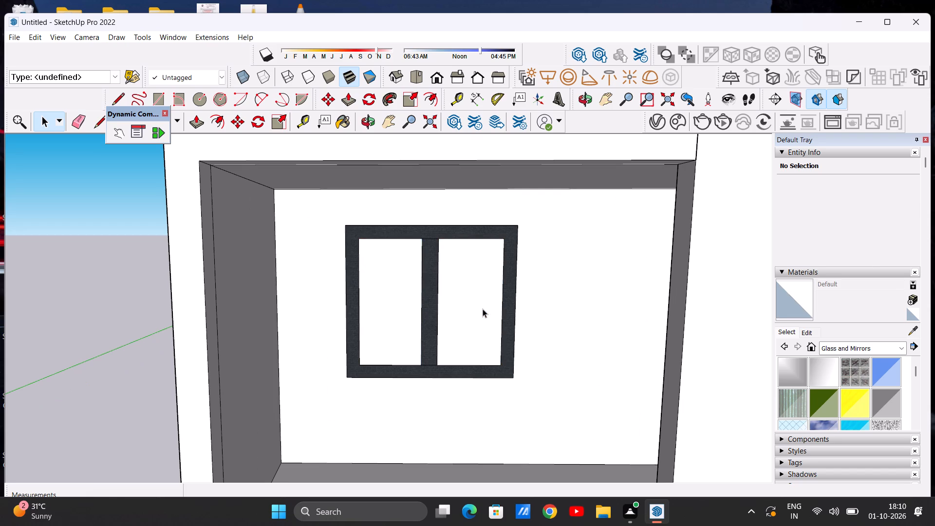
Draw a horizontal line across each pane of the lower window near its top, about 2' 3" in the left pane and 2' 4" in the right.
key("space")
type("L")
scroll(370, 257, "up", 4)
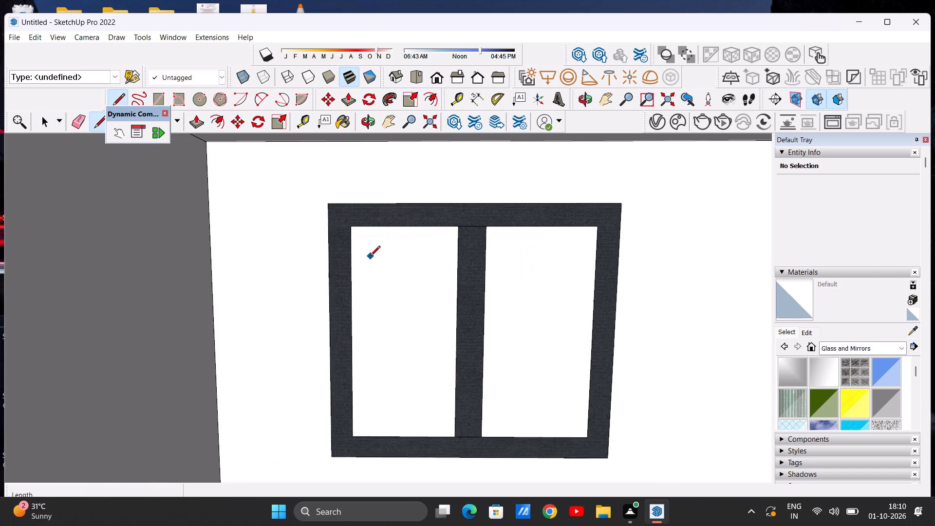
scroll(370, 257, "up", 4)
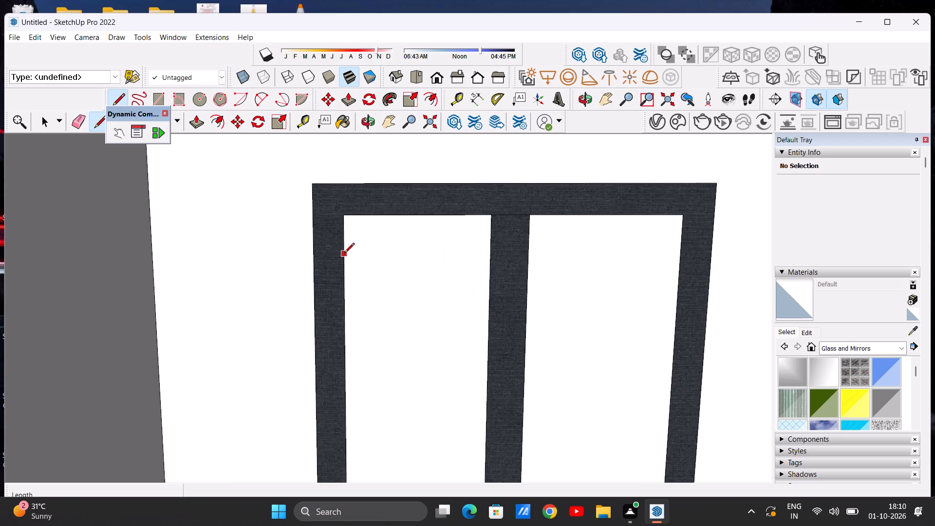
left_click(344, 253)
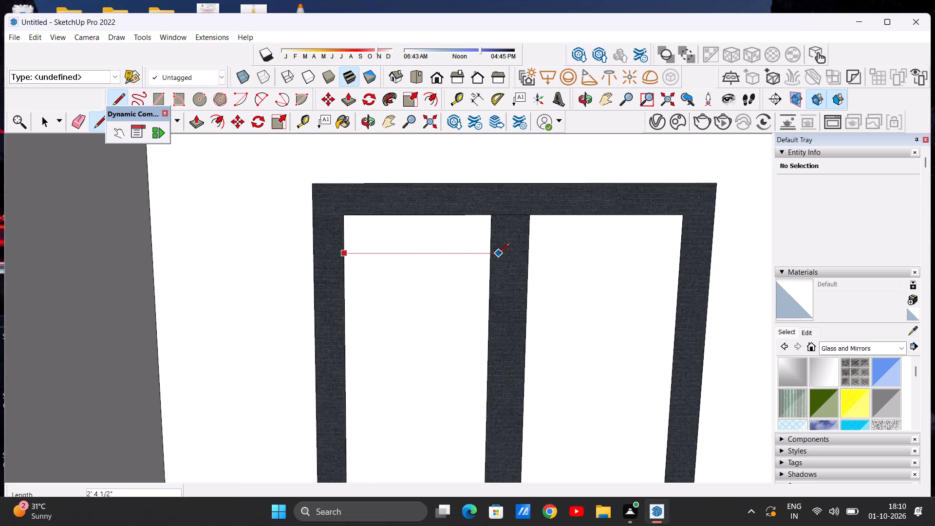
left_click(489, 254)
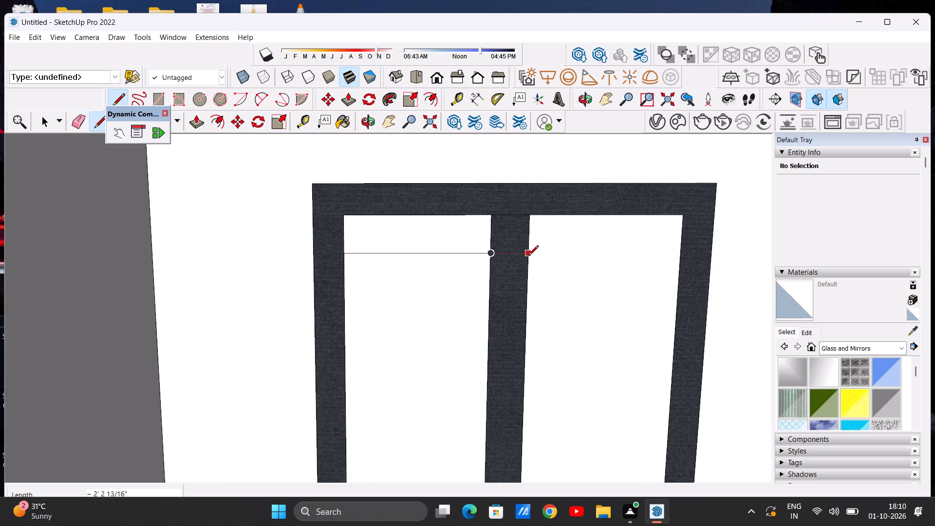
left_click(530, 252)
left_click(681, 255)
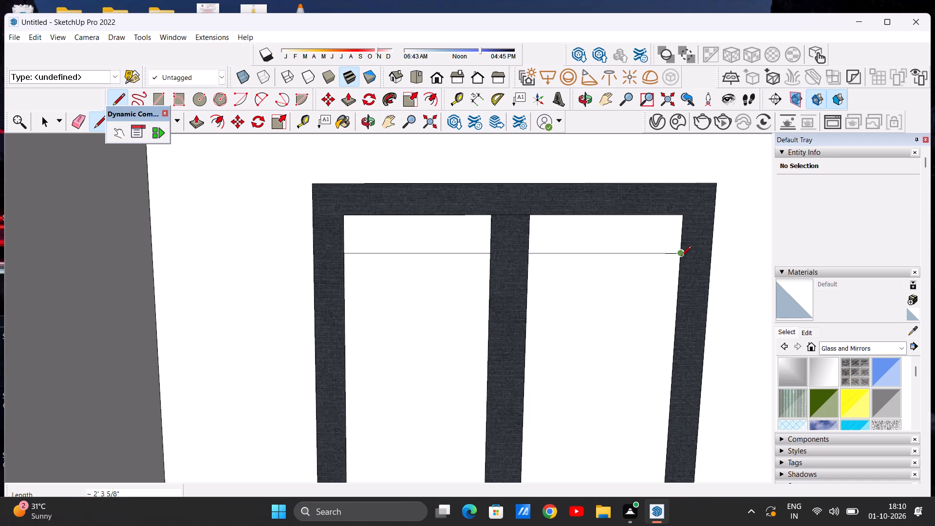
key("space")
Copy the left pane's horizontal line straight down along the centre mullion's edge.
scroll(562, 291, "down", 8)
scroll(512, 301, "up", 5)
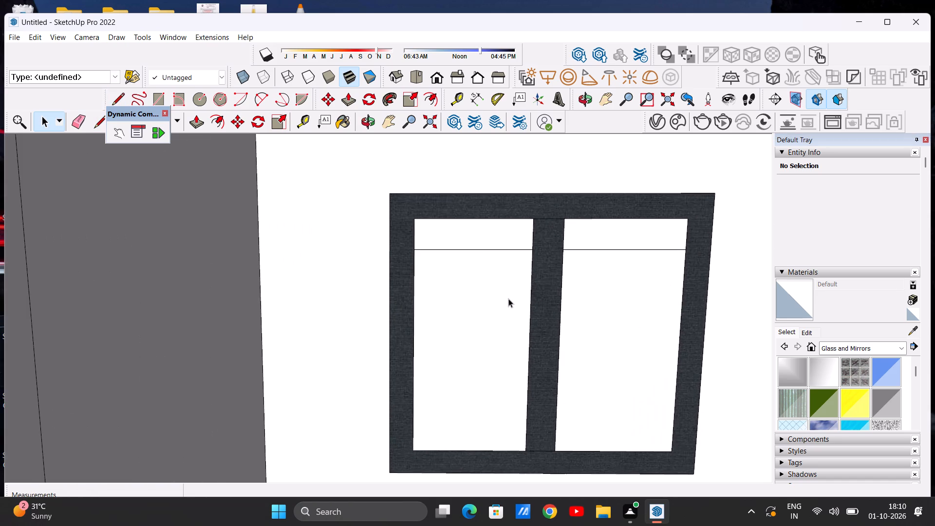
scroll(483, 250, "up", 5)
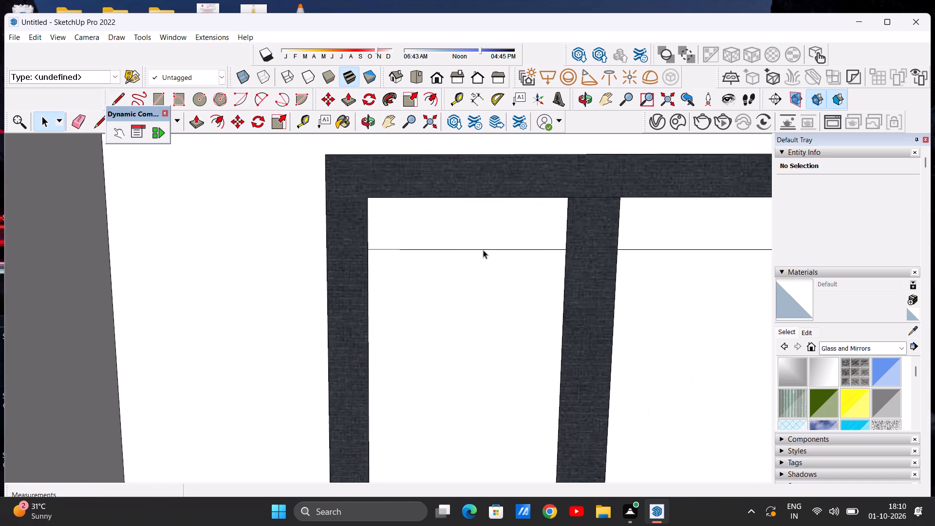
left_click(481, 248)
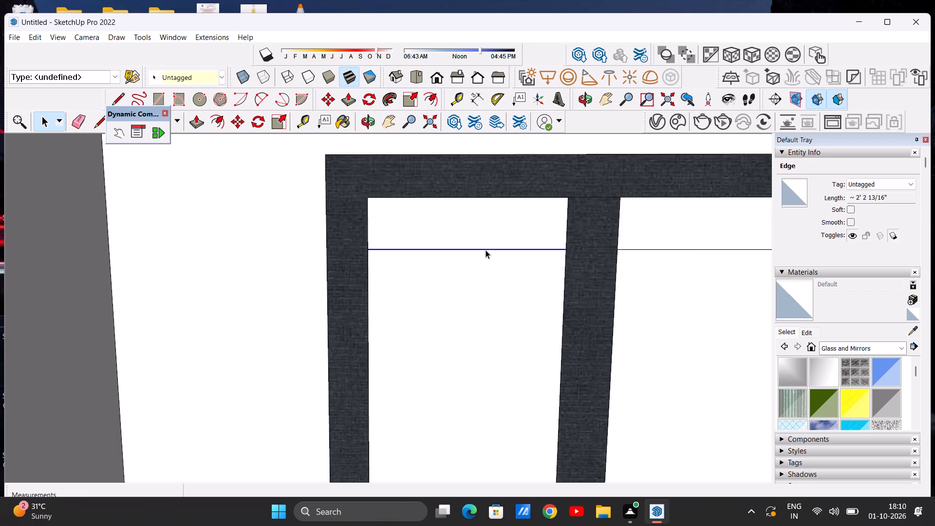
left_click(331, 98)
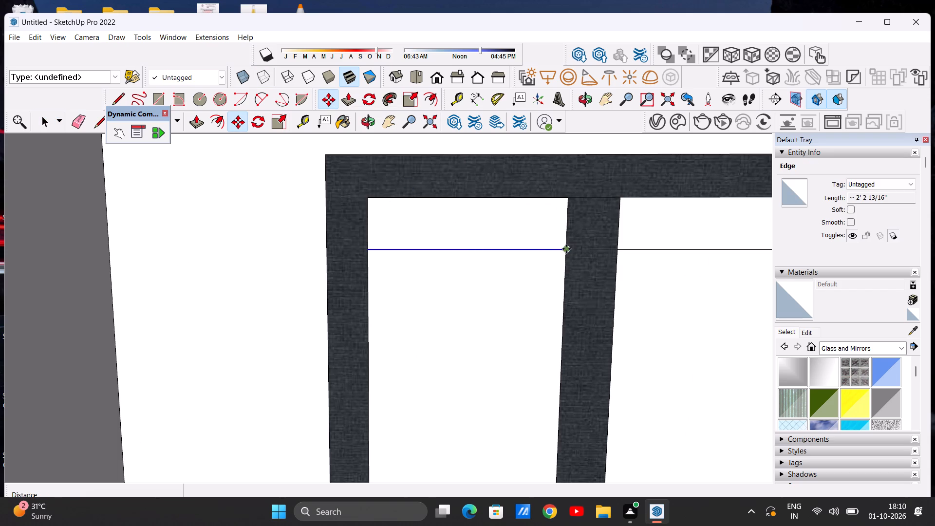
left_click(566, 249)
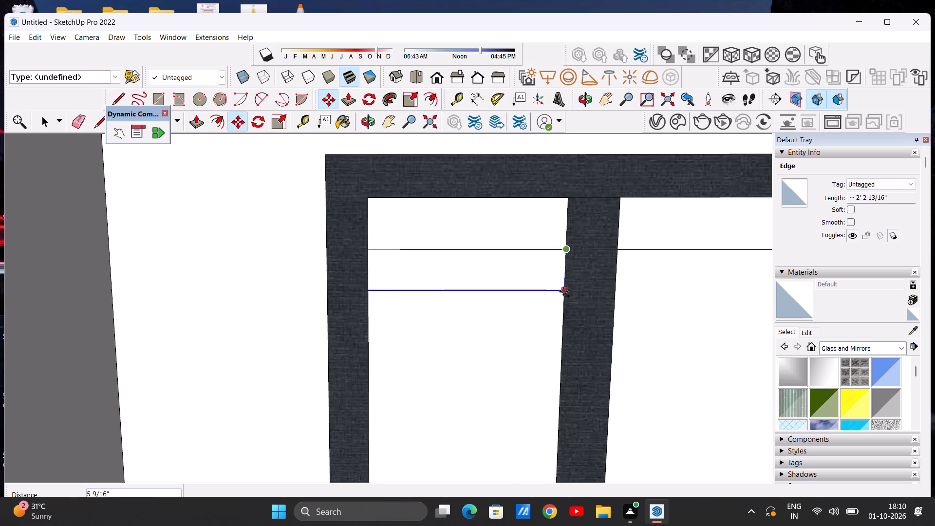
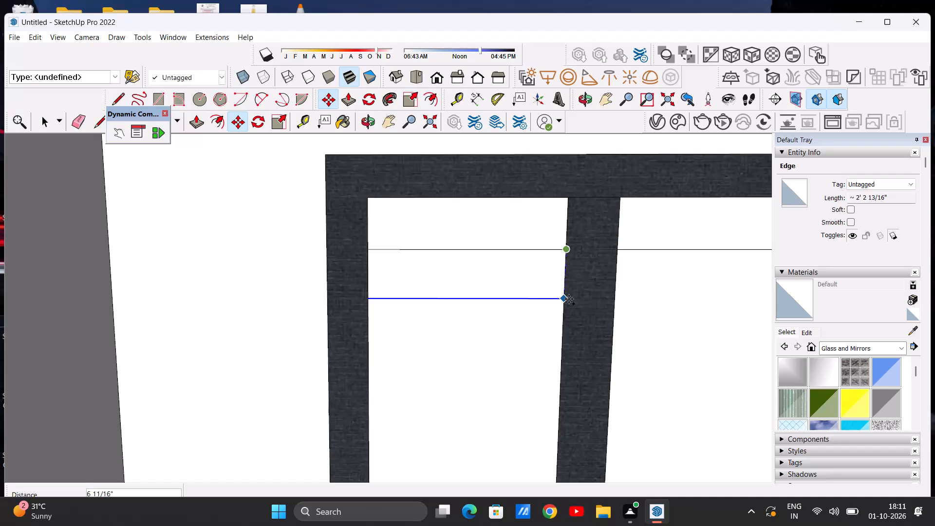
Place the line copy 6 11/16" below the original and multiply it into 5 evenly spaced copies down the left pane.
left_click(569, 299)
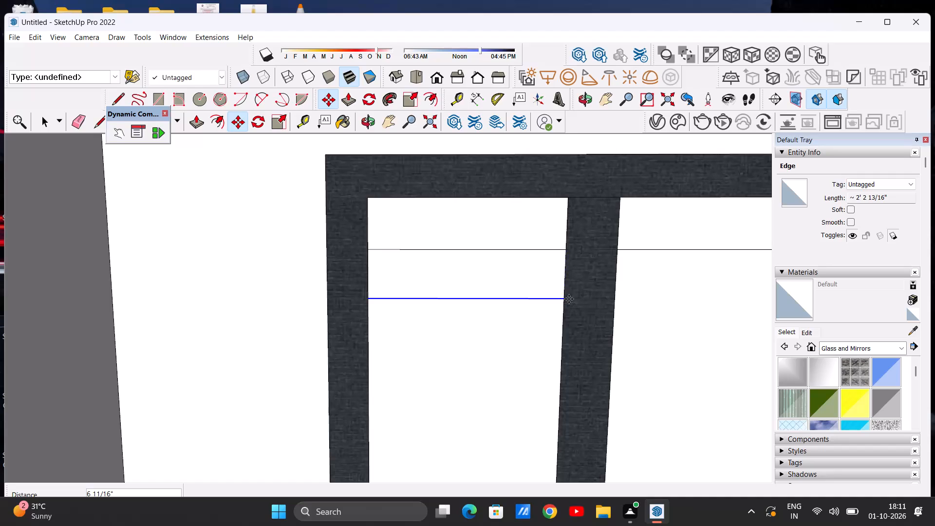
key("shift+asterisk")
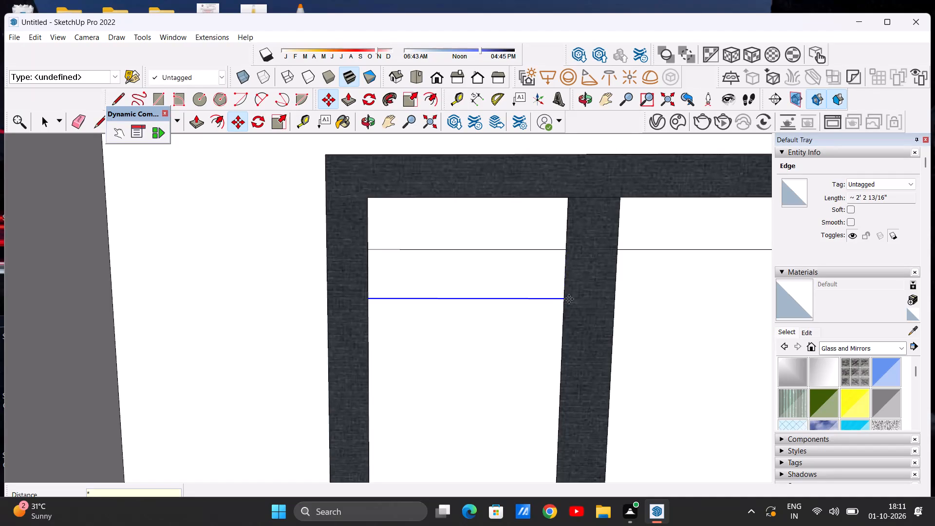
key("5")
key("Return")
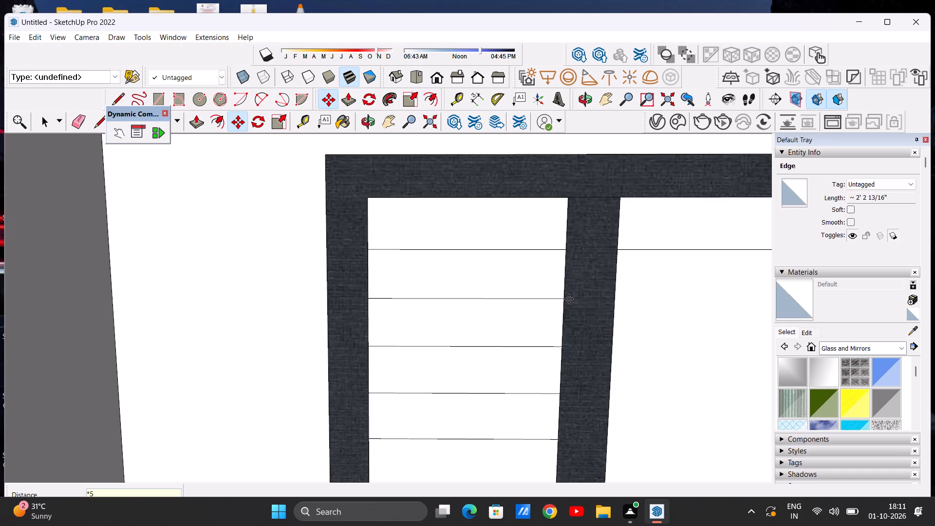
key("space")
scroll(461, 309, "down", 13)
scroll(478, 387, "up", 3)
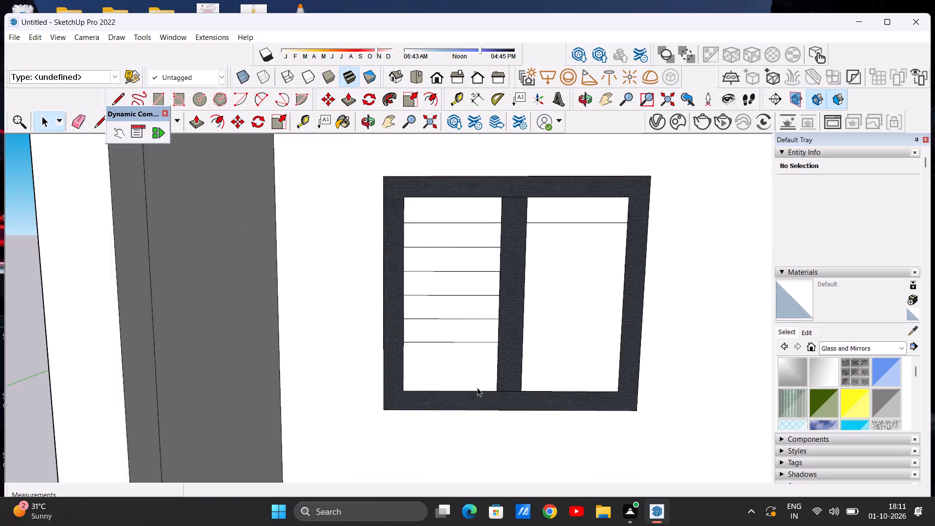
scroll(477, 388, "up", 4)
scroll(478, 389, "down", 3)
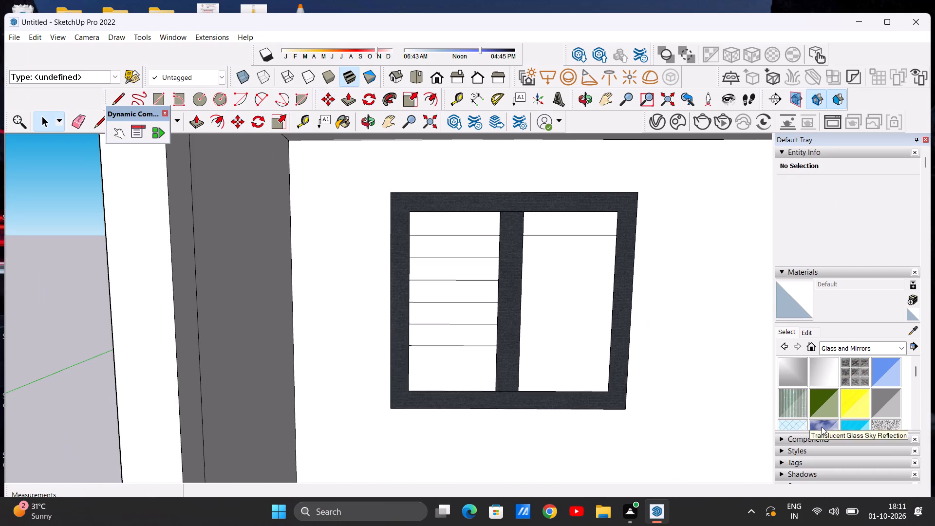
Paint the left pane's top five strips and the right pane's top strip with Translucent Glass Blue.
left_click(888, 372)
scroll(436, 234, "up", 3)
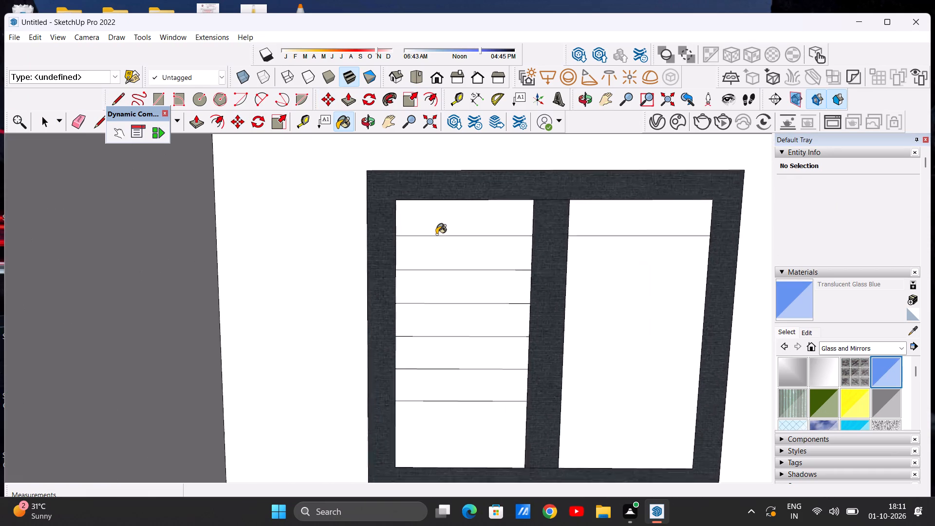
scroll(436, 234, "up", 2)
left_click(438, 225)
left_click(620, 223)
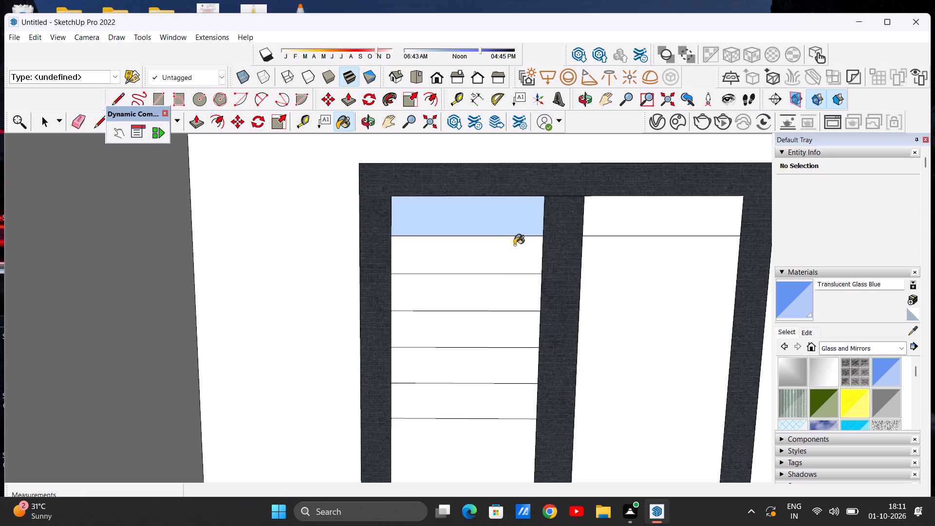
left_click(494, 256)
left_click(491, 296)
left_click(495, 333)
left_click(504, 366)
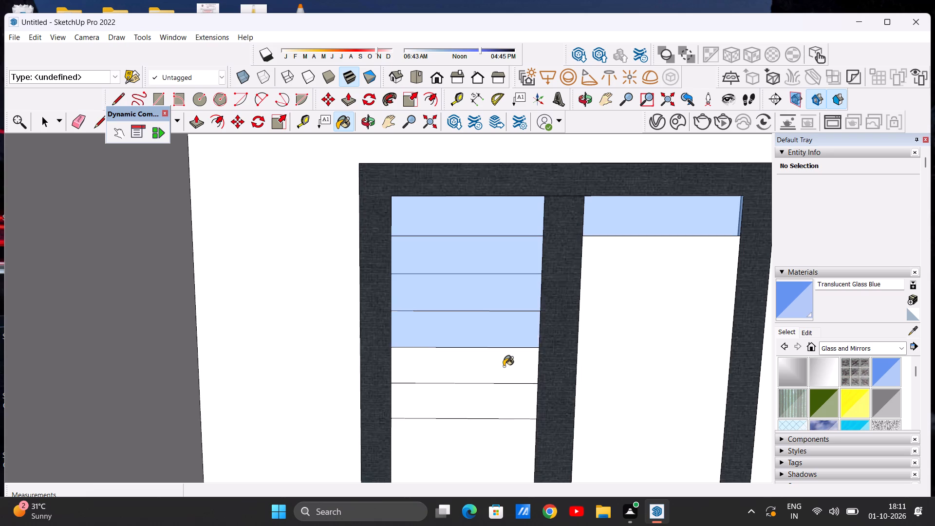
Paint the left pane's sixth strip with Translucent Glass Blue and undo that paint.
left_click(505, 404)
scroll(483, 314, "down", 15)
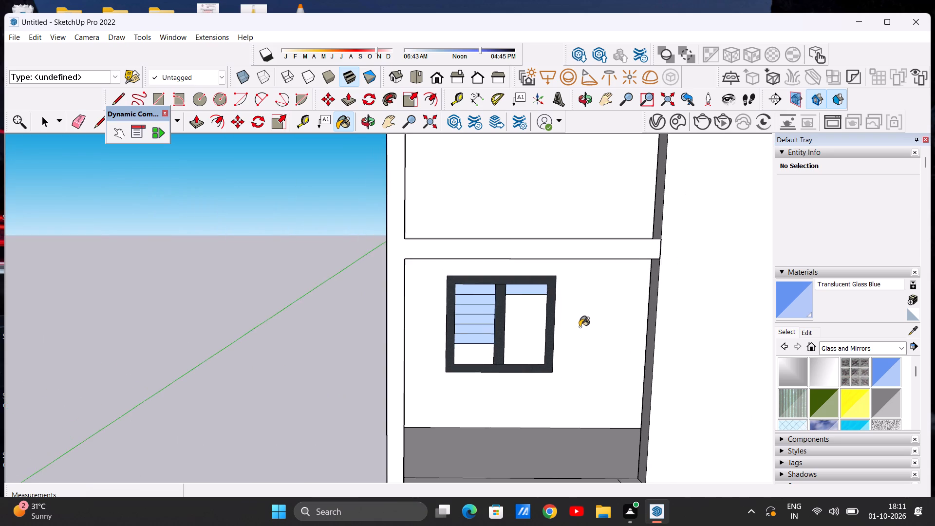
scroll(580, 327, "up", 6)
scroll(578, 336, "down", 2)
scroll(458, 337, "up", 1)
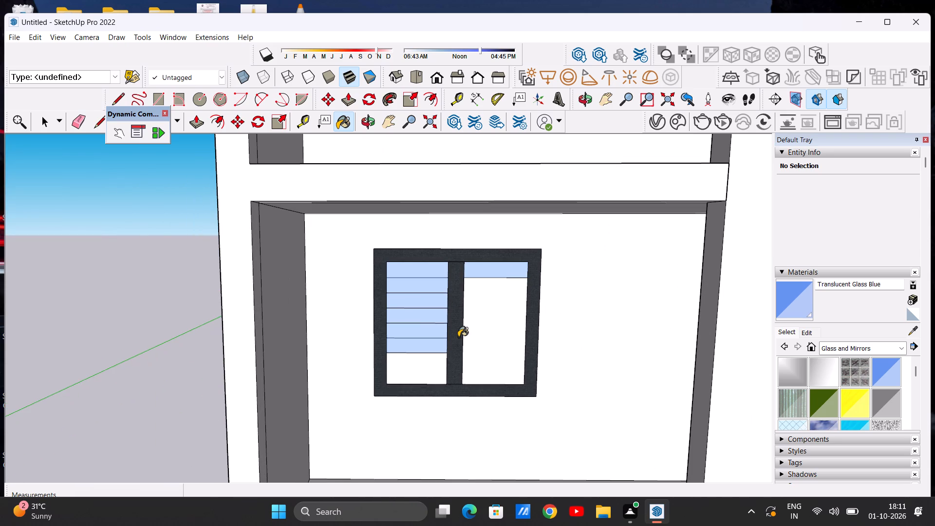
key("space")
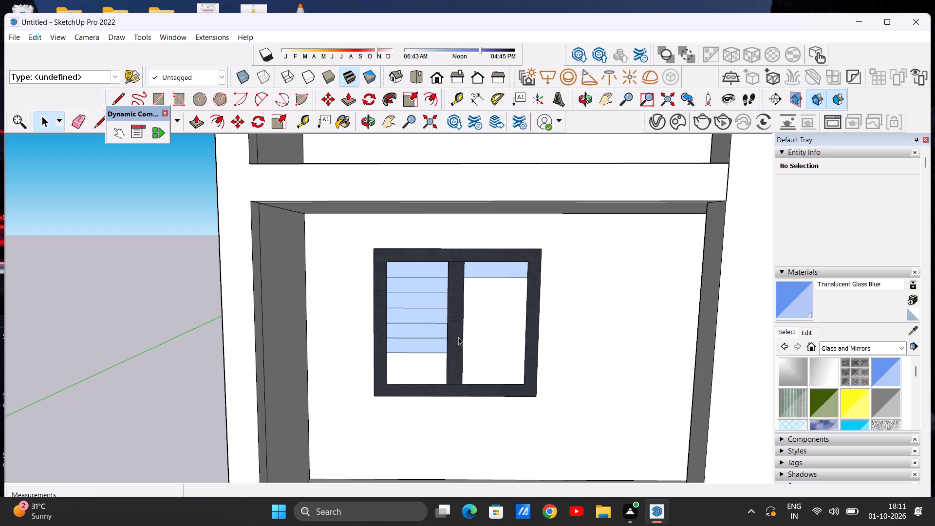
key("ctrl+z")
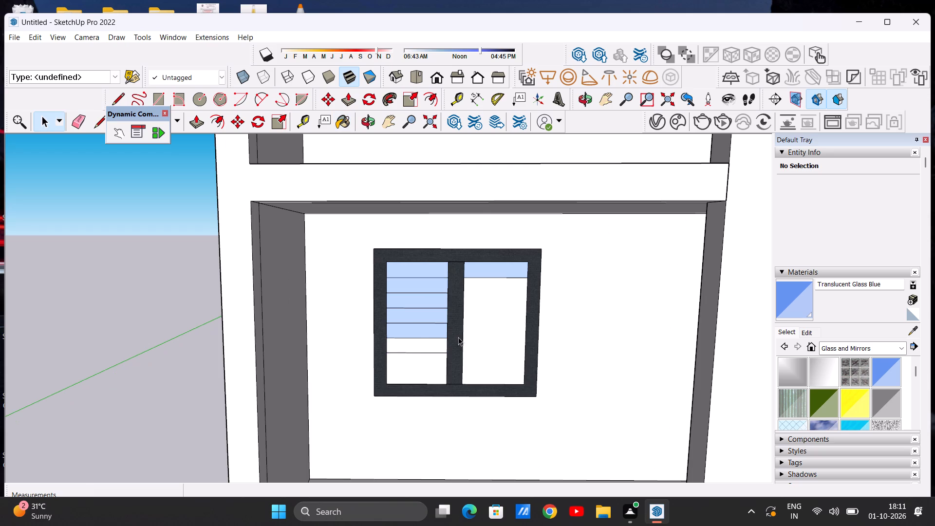
Copy the left pane's lowest horizontal line about 7 1/8" straight down along the centre mullion's edge.
scroll(435, 366, "up", 14)
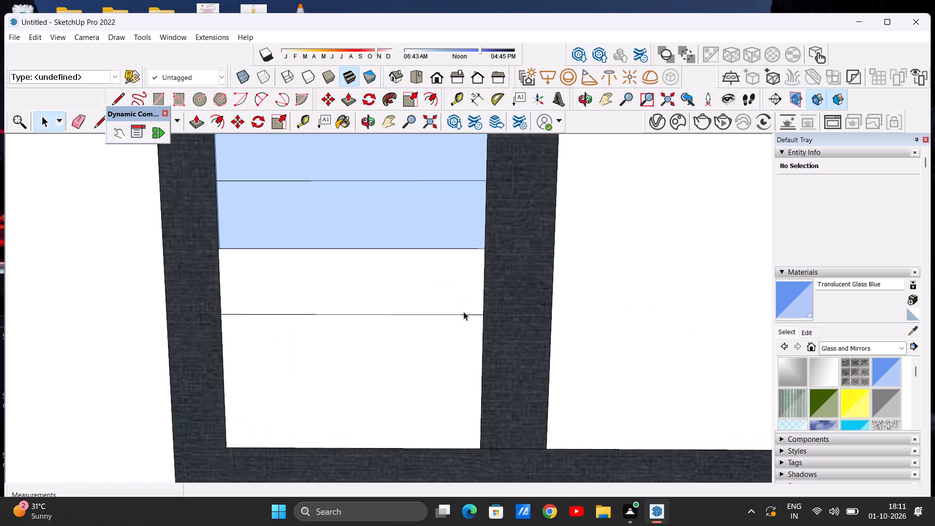
left_click(463, 314)
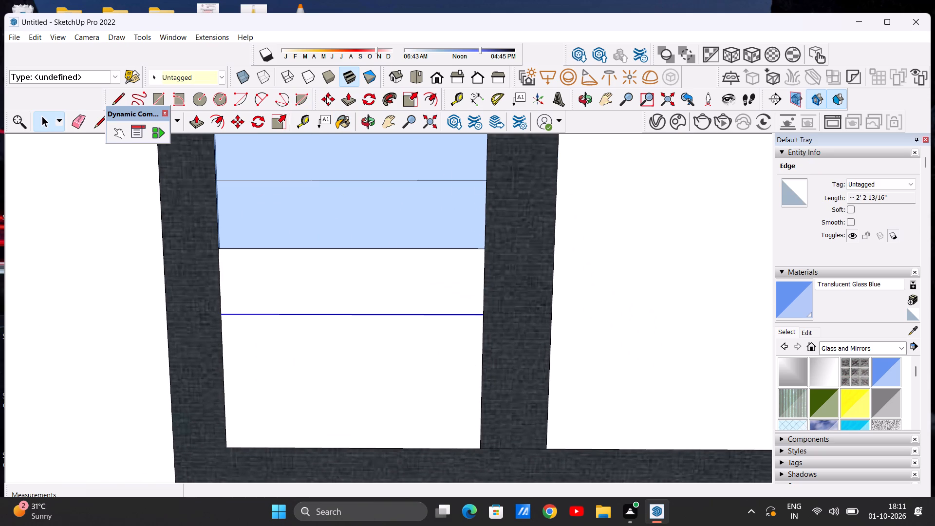
left_click(326, 96)
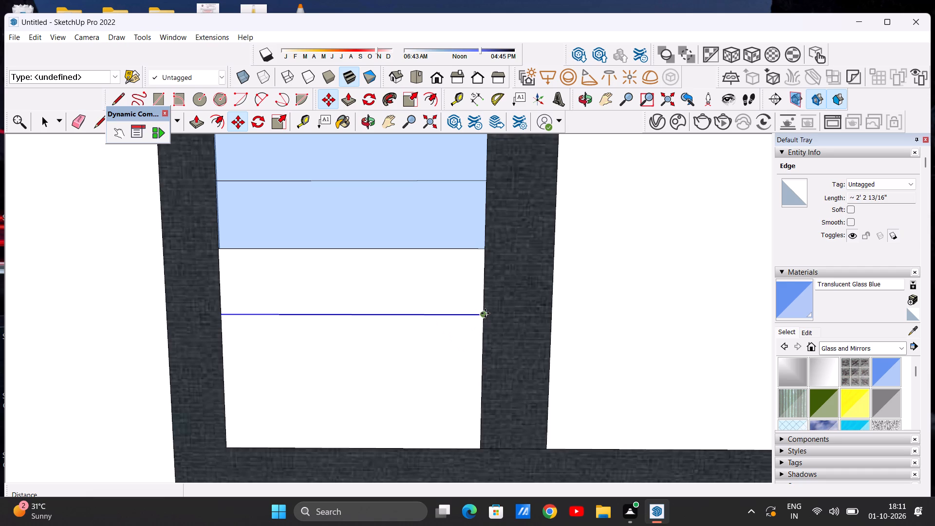
left_click(485, 313)
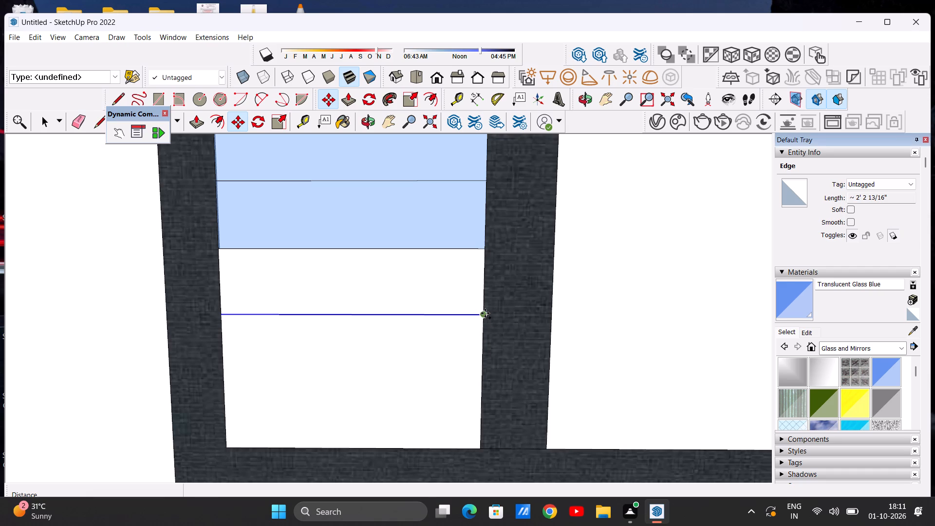
left_click(483, 381)
key("space")
scroll(464, 372, "down", 10)
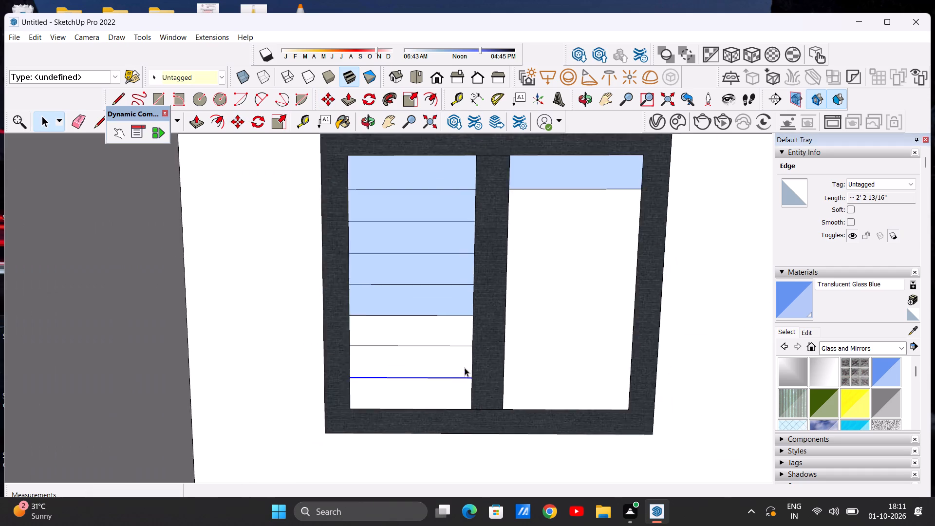
scroll(465, 368, "down", 9)
left_click(229, 362)
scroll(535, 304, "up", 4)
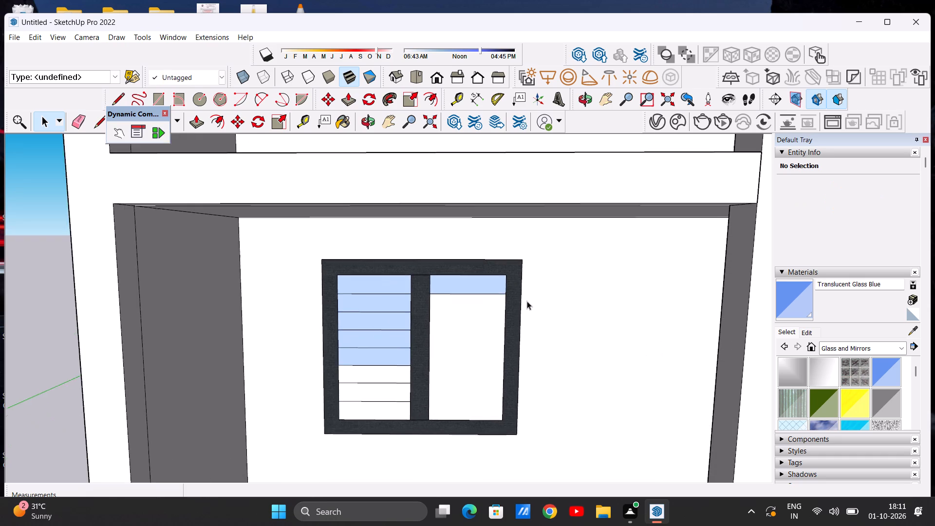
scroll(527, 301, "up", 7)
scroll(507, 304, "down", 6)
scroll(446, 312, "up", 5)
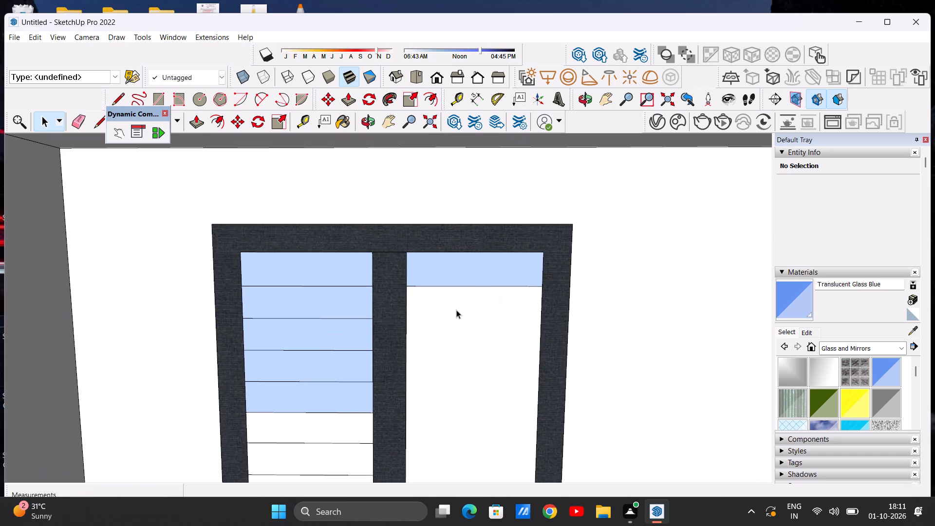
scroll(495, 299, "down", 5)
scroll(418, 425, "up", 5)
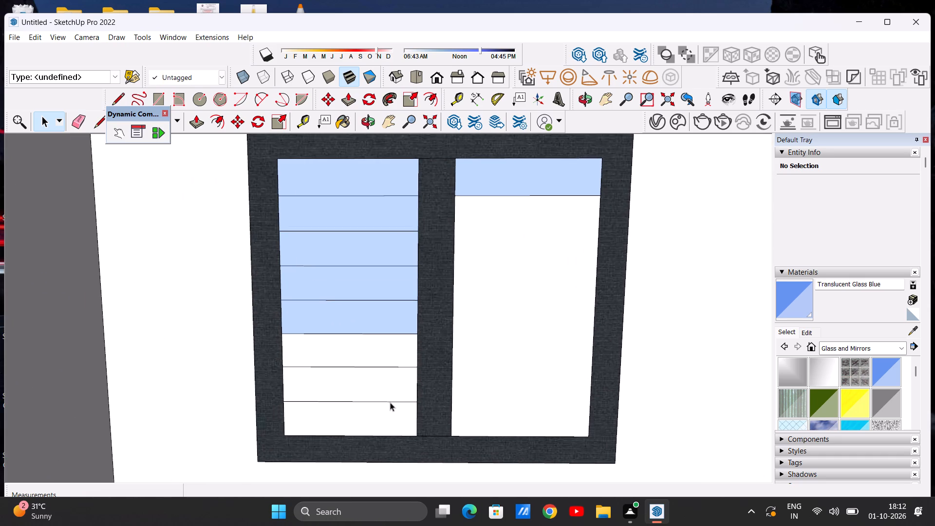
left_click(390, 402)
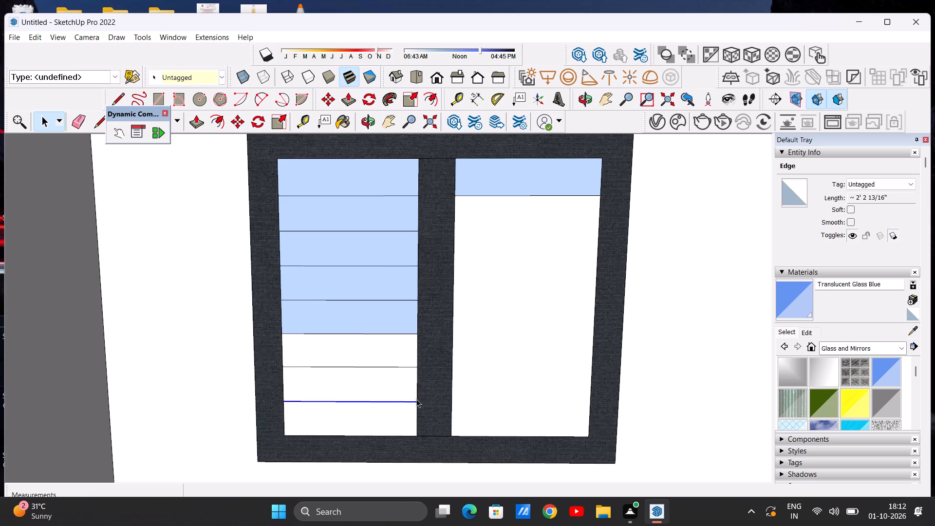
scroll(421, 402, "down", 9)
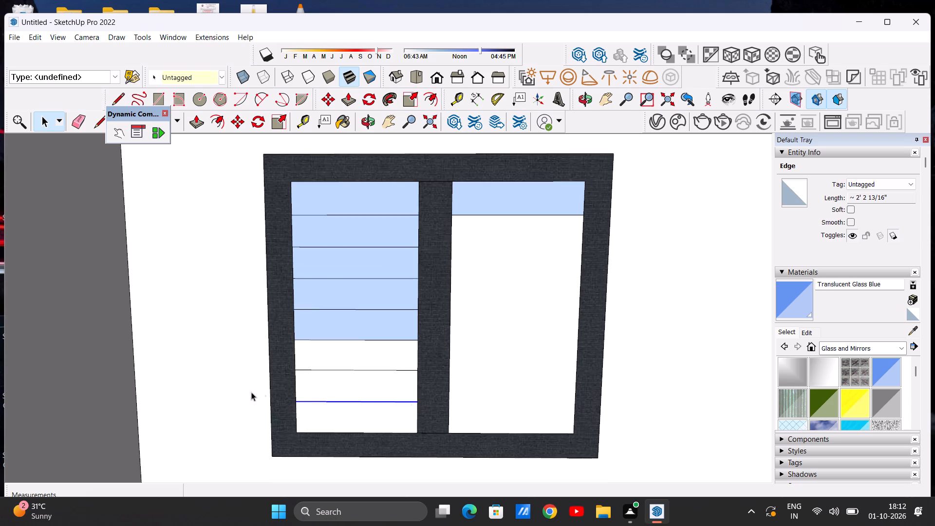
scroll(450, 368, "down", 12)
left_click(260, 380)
Copy the right pane's horizontal line 6 5/8" down along the frame edge and multiply it into 8 evenly spaced copies.
scroll(536, 331, "up", 2)
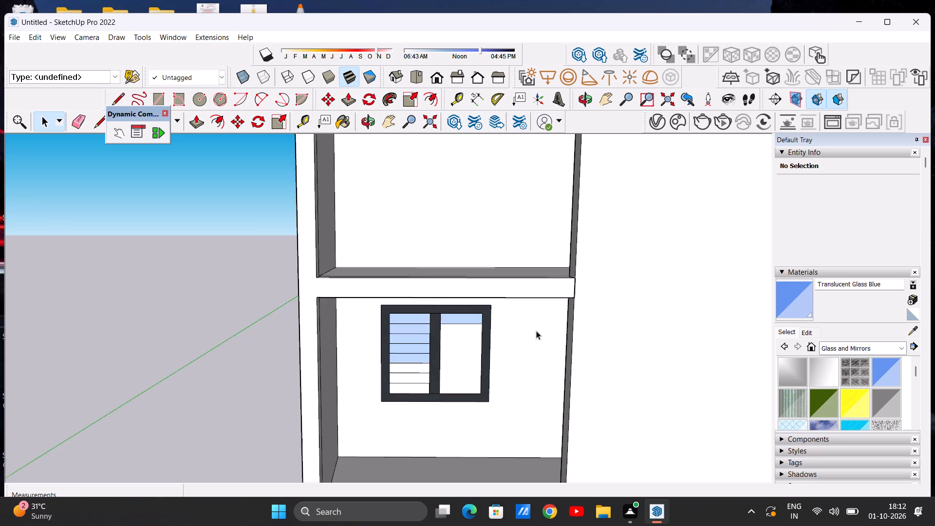
scroll(536, 331, "up", 3)
scroll(462, 326, "up", 12)
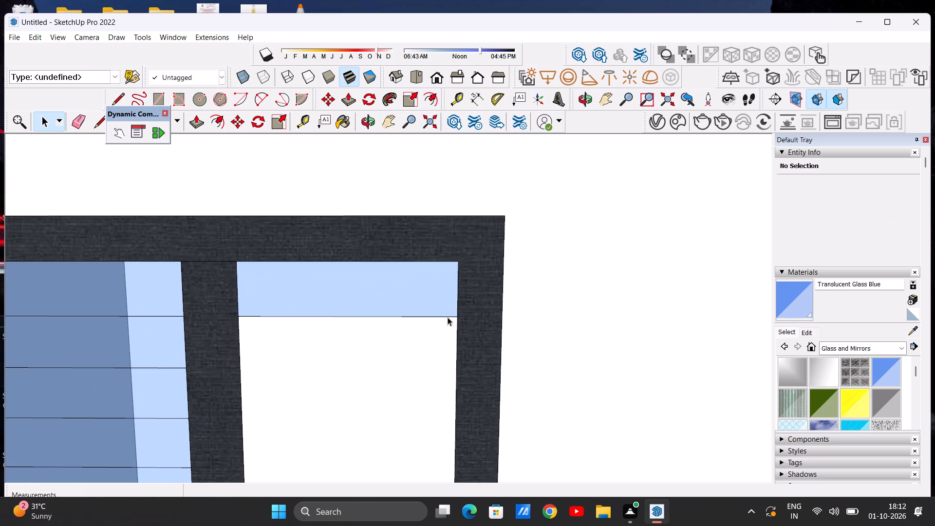
left_click(448, 316)
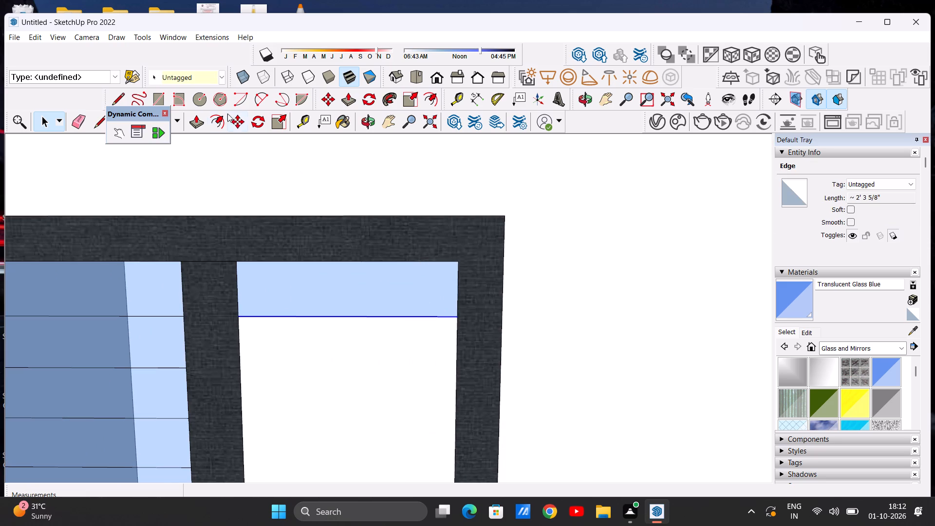
left_click(239, 120)
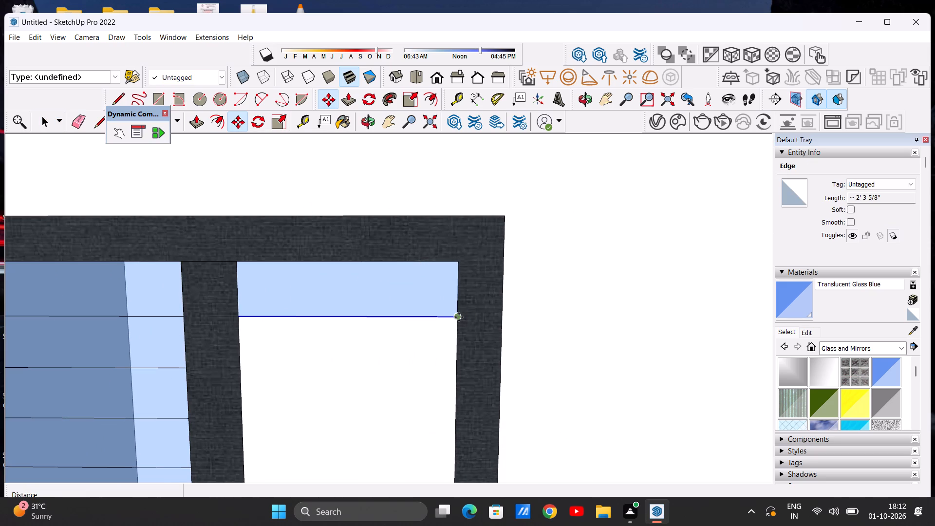
left_click(459, 317)
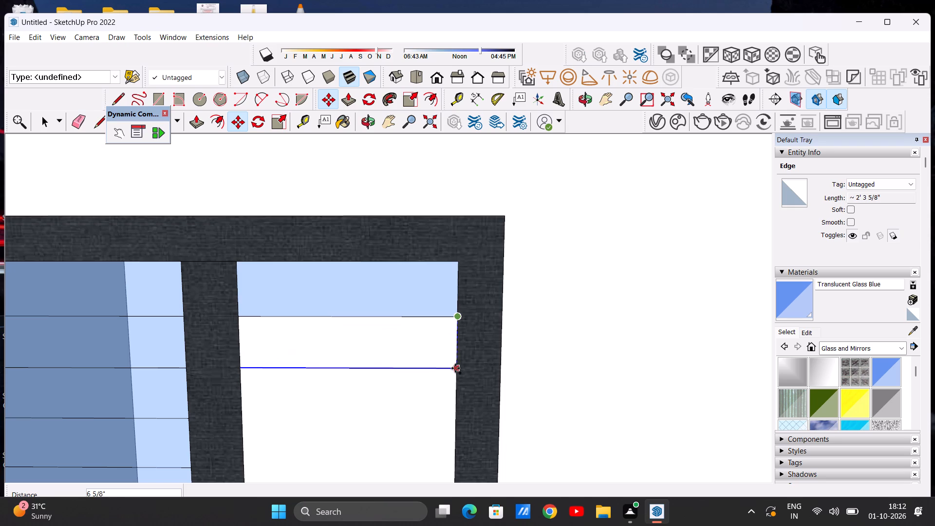
left_click(455, 368)
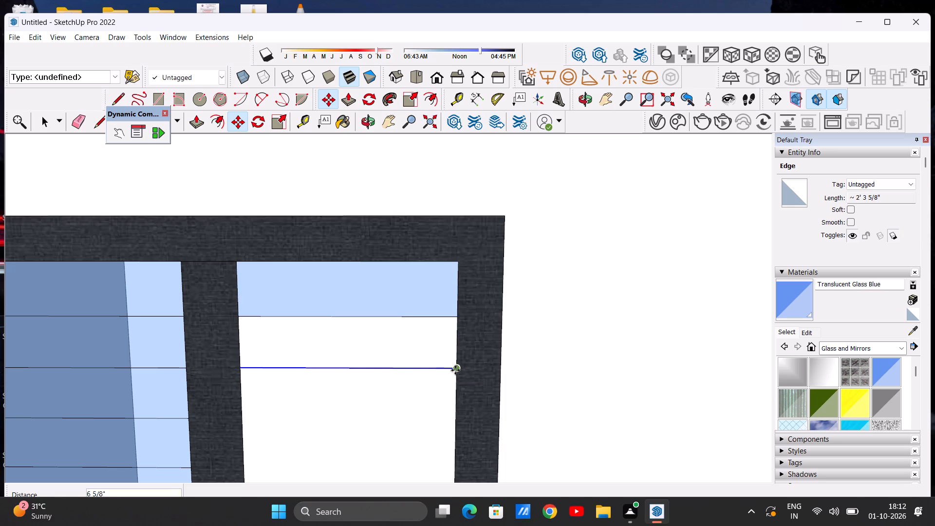
key("shift+asterisk")
key("8")
key("Return")
key("space")
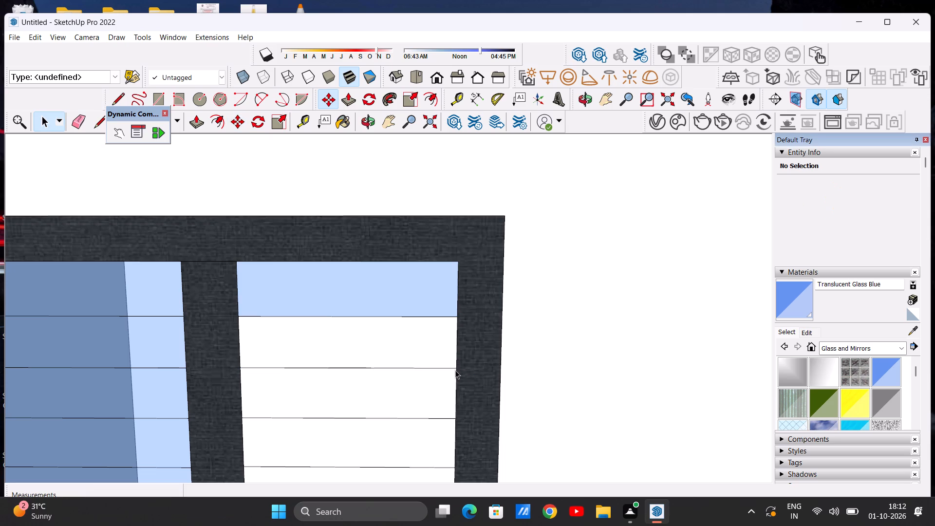
Delete the surplus horizontal line just above the bottom frame in the right pane.
scroll(455, 370, "down", 20)
scroll(442, 431, "up", 15)
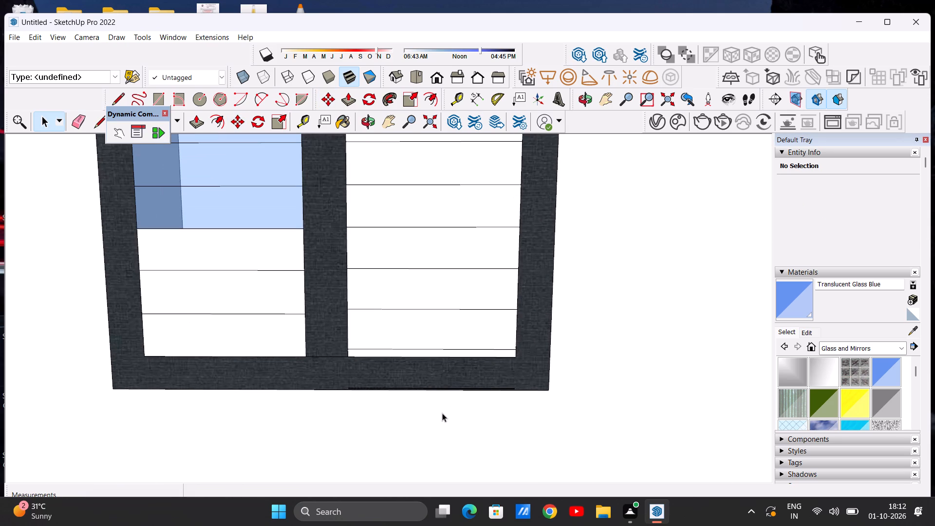
scroll(484, 370, "up", 6)
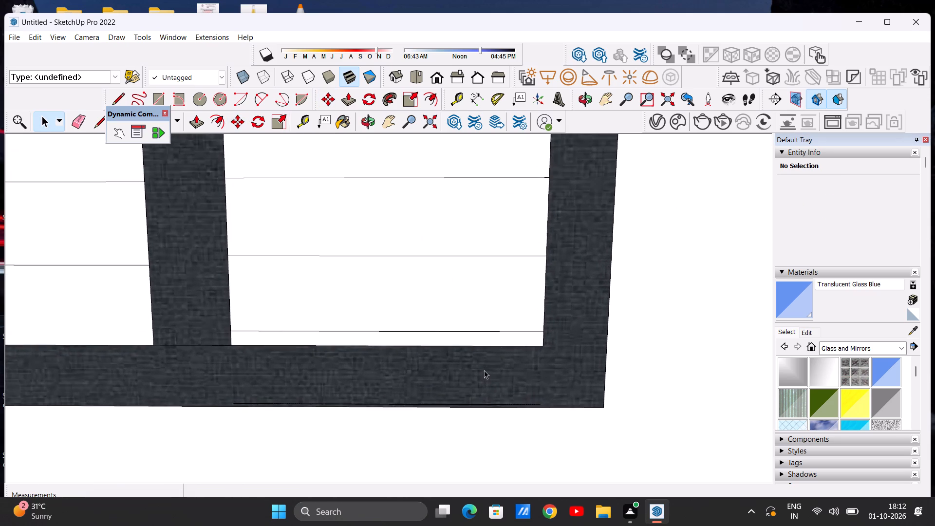
scroll(505, 363, "down", 4)
scroll(519, 342, "up", 5)
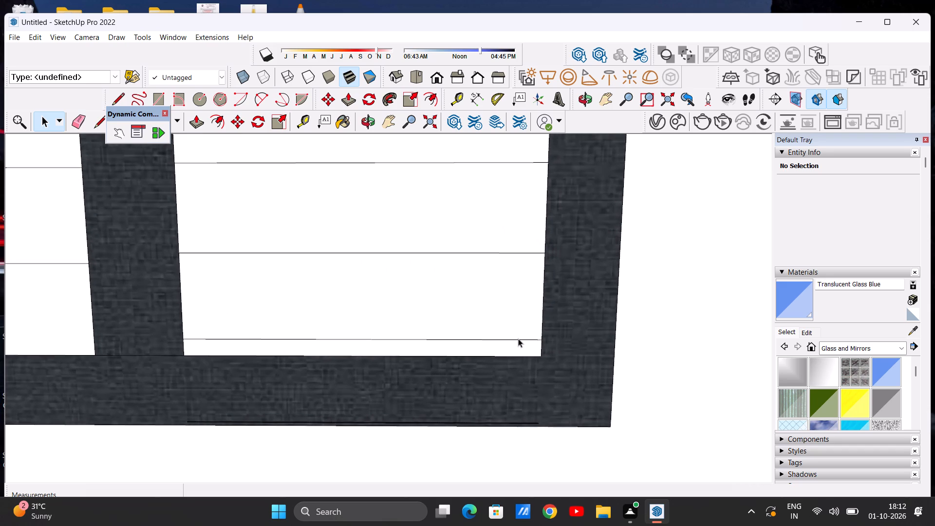
left_click(518, 338)
key("Delete")
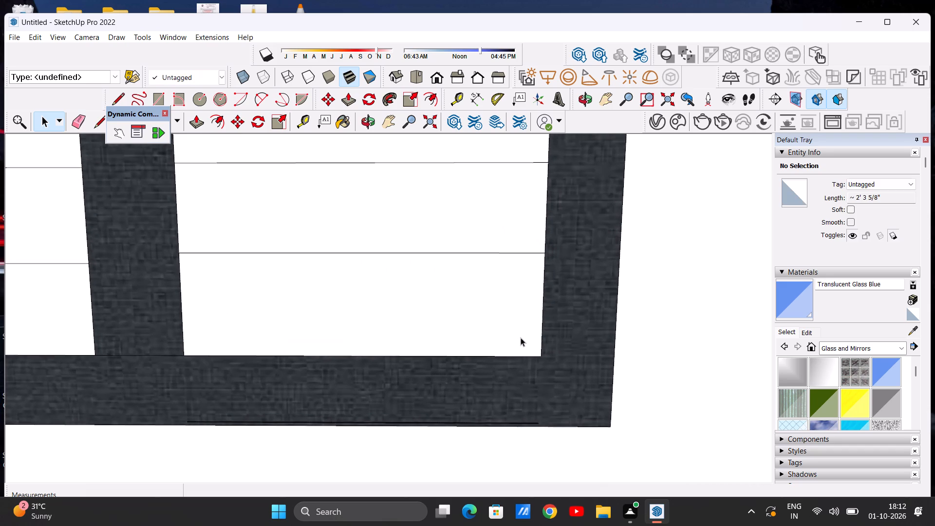
scroll(522, 337, "down", 11)
scroll(519, 331, "up", 1)
scroll(518, 331, "down", 10)
scroll(485, 294, "up", 4)
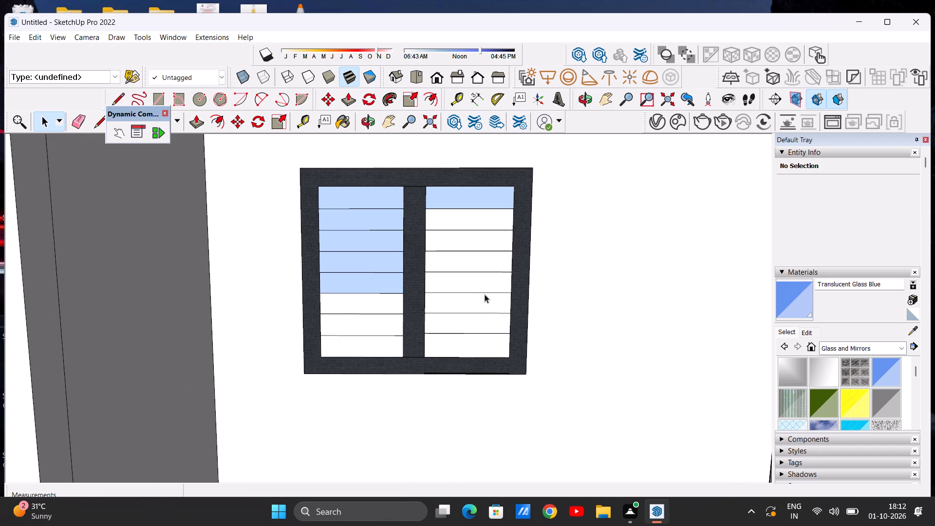
Paint the right pane's seven unglazed strips, from the second down to the lowest, with Translucent Glass Blue.
left_click(801, 304)
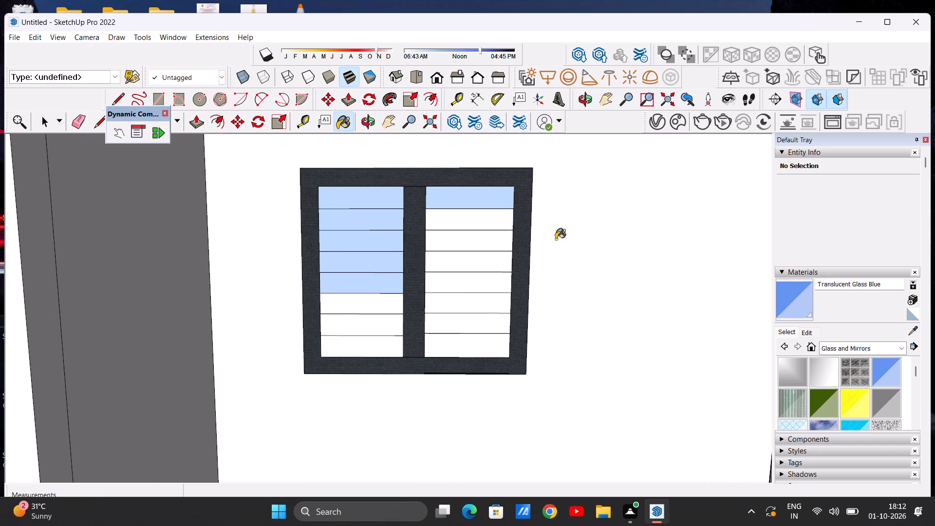
scroll(502, 226, "up", 6)
left_click(493, 224)
left_click(487, 252)
left_click(484, 293)
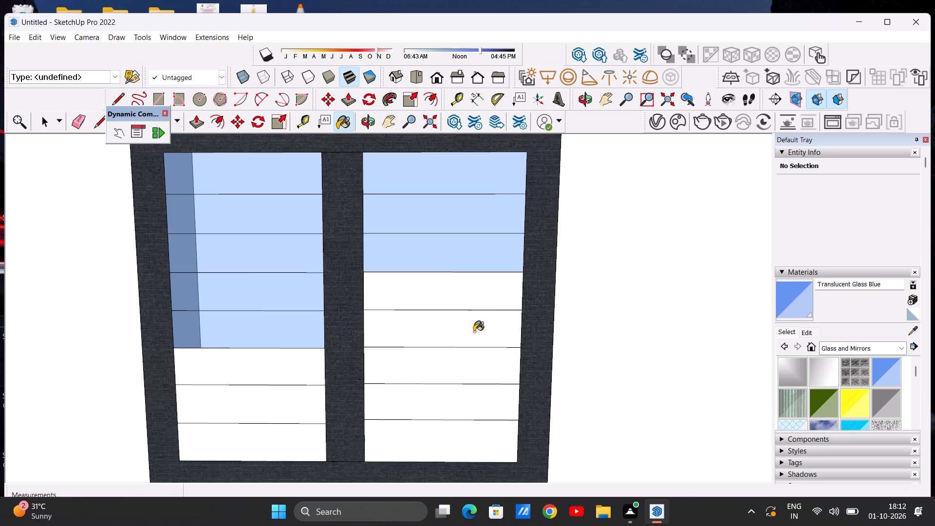
left_click(473, 333)
left_click(462, 373)
left_click(444, 405)
scroll(420, 213, "down", 7)
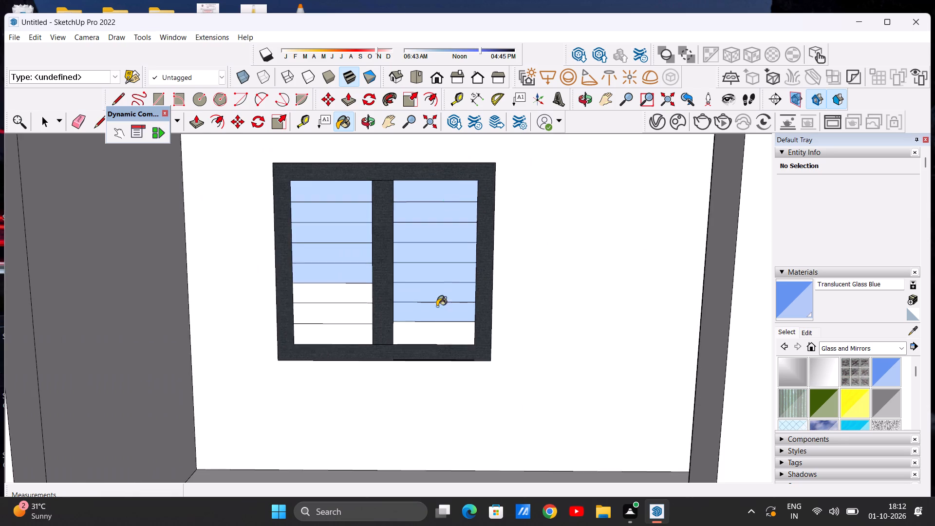
scroll(434, 320, "up", 7)
left_click(417, 334)
Paint the left pane's three lowest strips with Translucent Glass Blue.
left_click(274, 351)
left_click(274, 310)
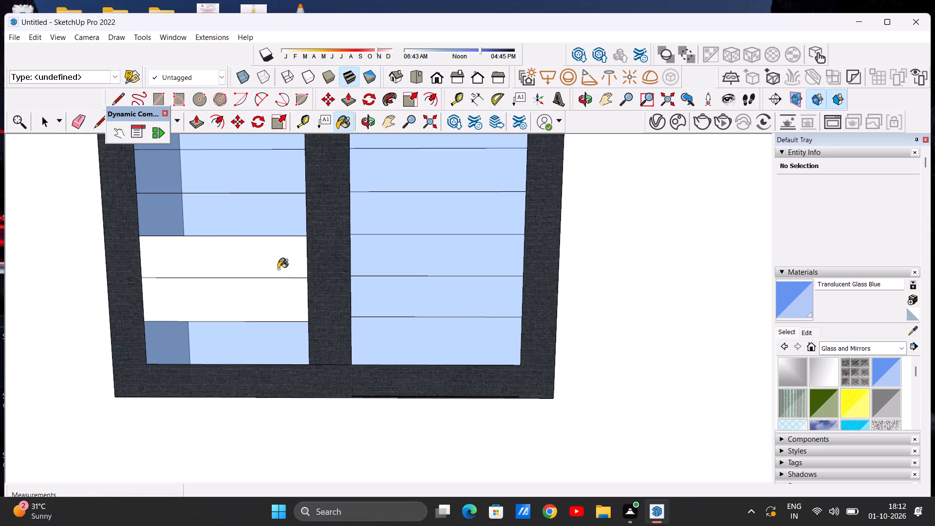
left_click(278, 269)
key("space")
Examine the glazed window and the open front bays of the building from several angles.
scroll(429, 309, "down", 15)
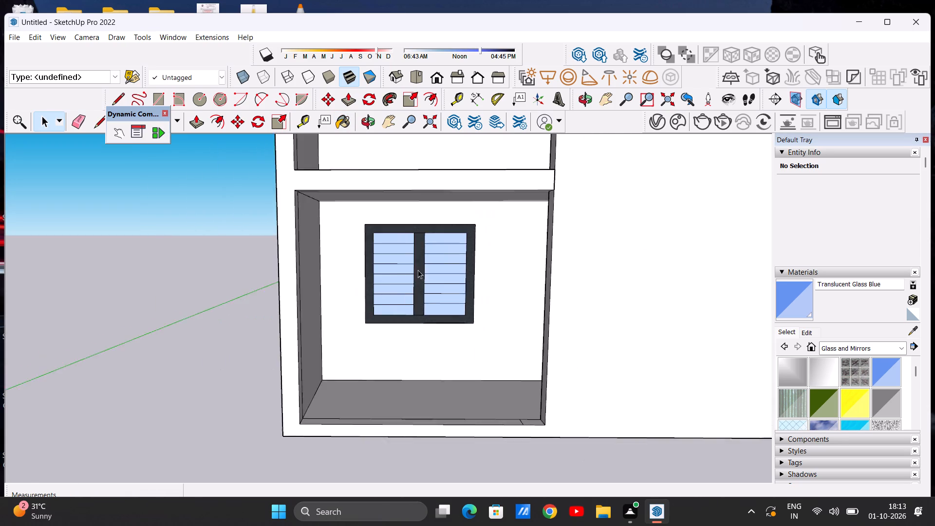
scroll(418, 270, "down", 4)
middle_click_drag(421, 304, 415, 283)
scroll(405, 296, "down", 6)
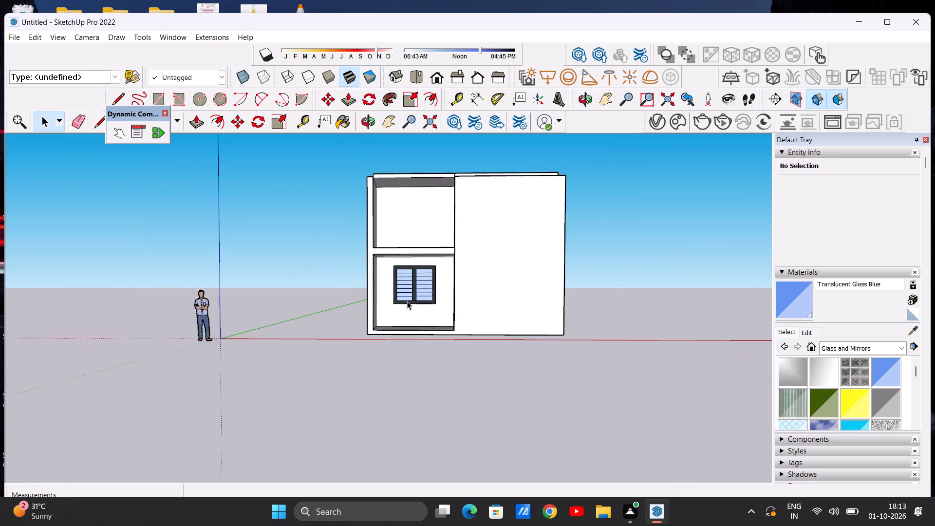
scroll(407, 301, "down", 2)
scroll(443, 208, "up", 6)
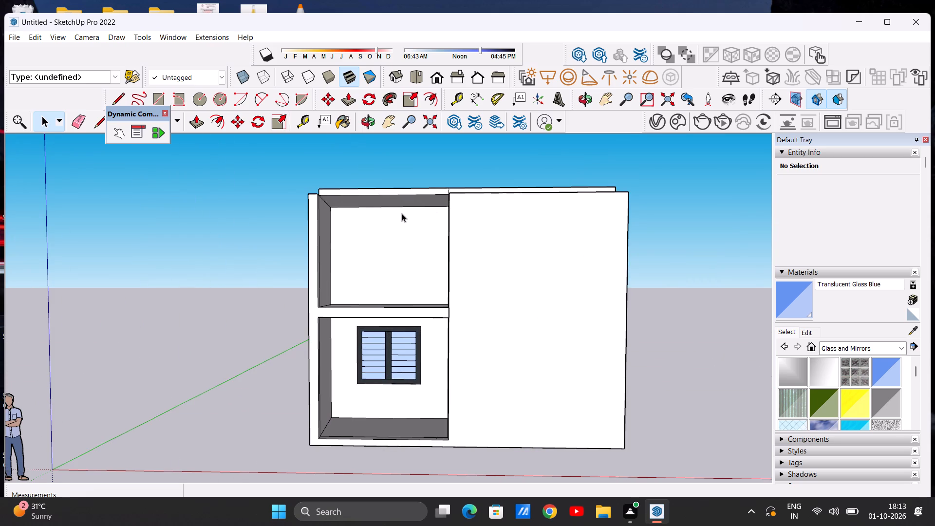
scroll(410, 214, "up", 4)
scroll(434, 249, "down", 6)
middle_click_drag(364, 320, 274, 326)
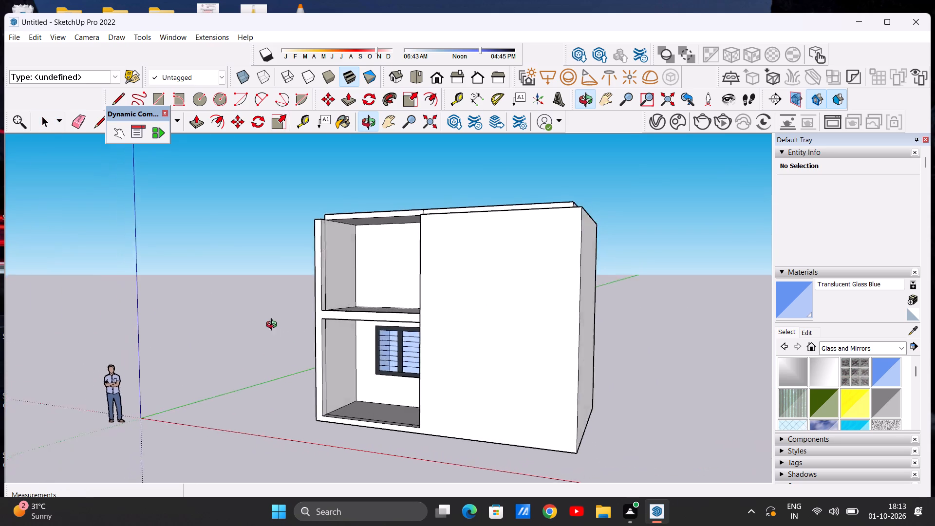
middle_click_drag(274, 326, 332, 383)
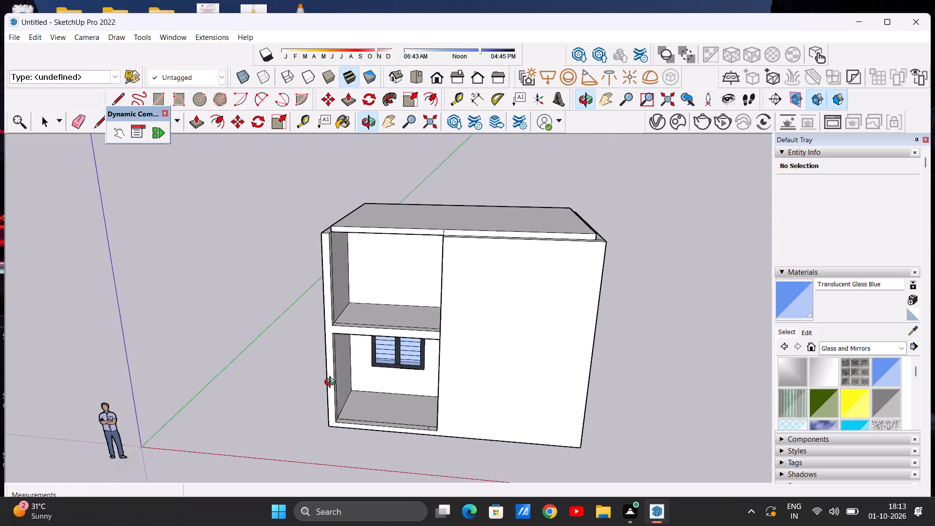
middle_click_drag(332, 383, 374, 433)
middle_click(374, 433)
scroll(437, 331, "up", 6)
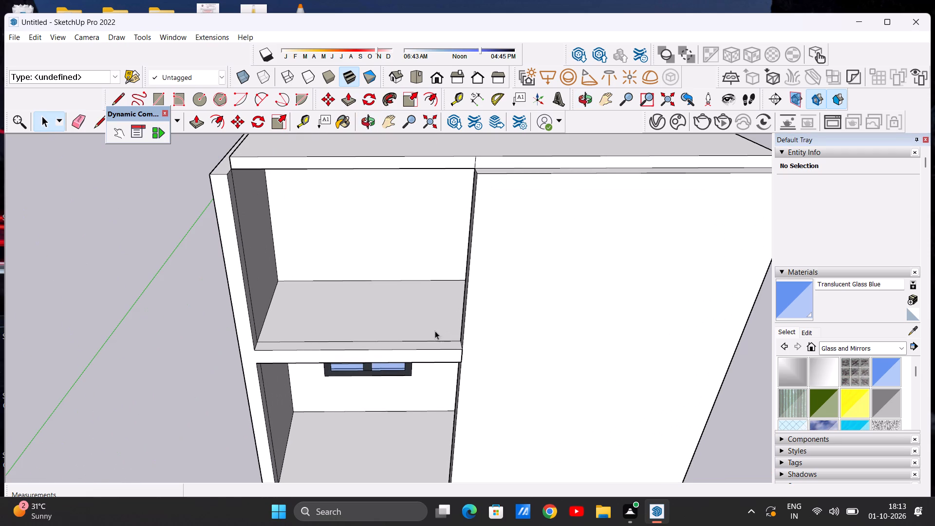
scroll(424, 337, "down", 2)
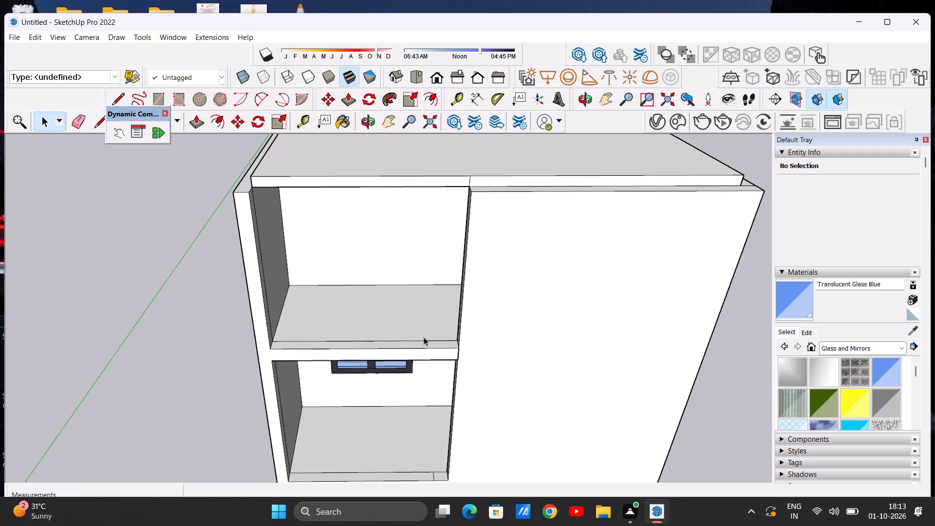
scroll(424, 337, "down", 3)
Draw a vertical line about 9 13/16" long across the intermediate slab's front face, where it meets the outer side wall.
middle_click_drag(441, 358, 447, 297)
middle_click_drag(457, 342, 324, 342)
scroll(371, 338, "up", 10)
scroll(198, 294, "up", 4)
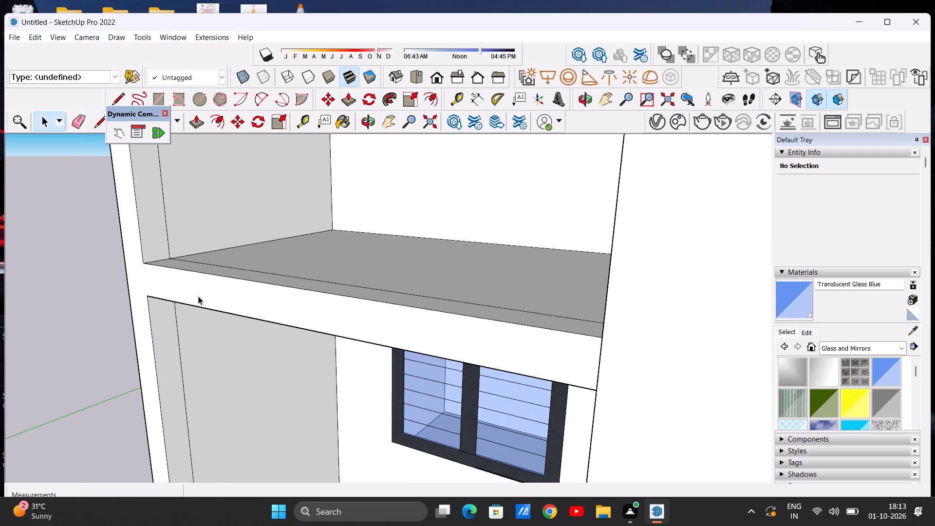
middle_click_drag(238, 306, 331, 303)
key("l")
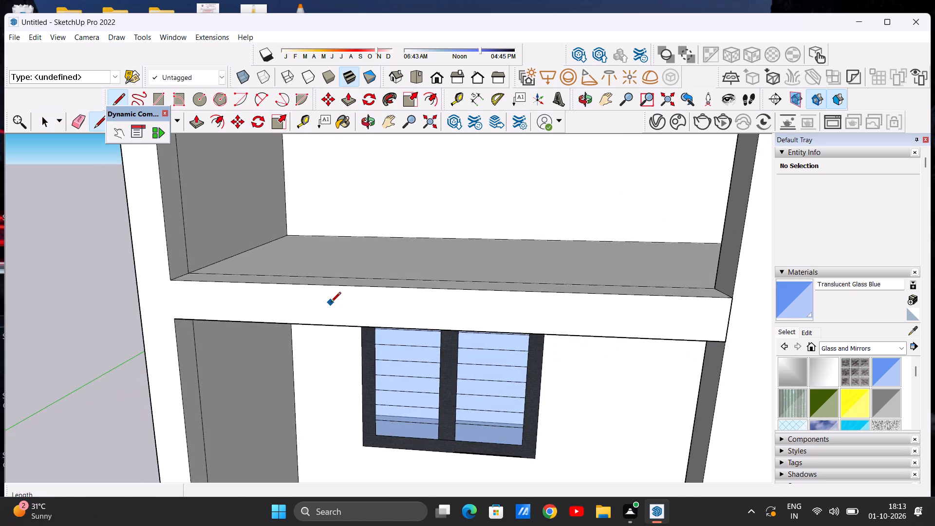
scroll(173, 284, "up", 7)
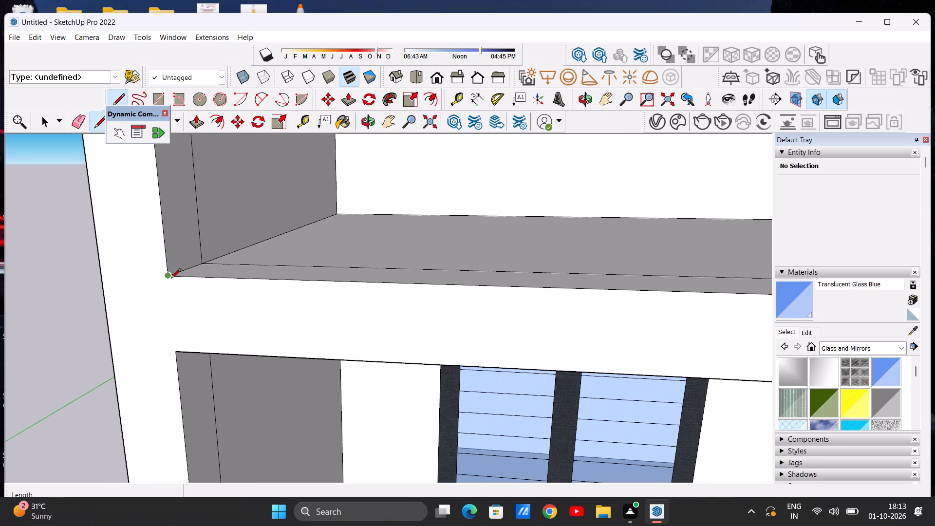
left_click(171, 279)
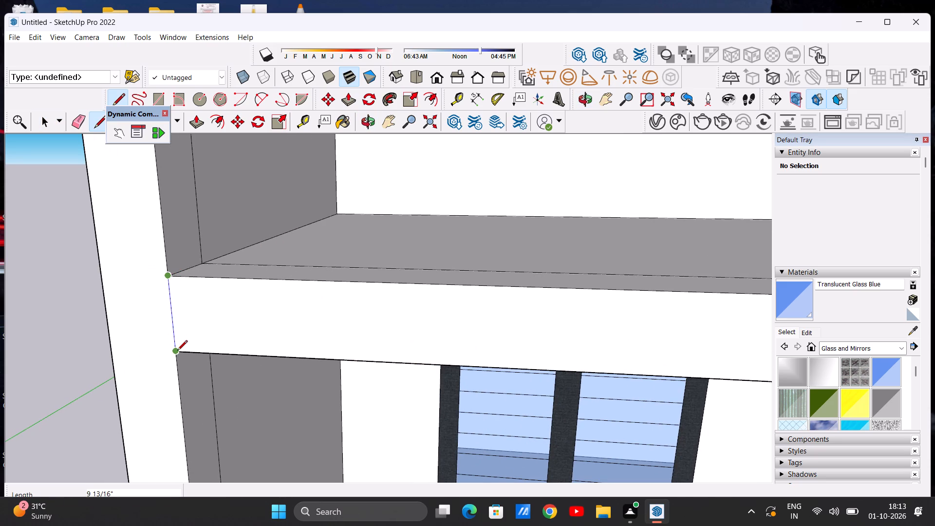
left_click(177, 351)
key("space")
Push/pull the intermediate slab's front face outward about 8 1/4" beyond the front walls.
scroll(176, 332, "down", 2)
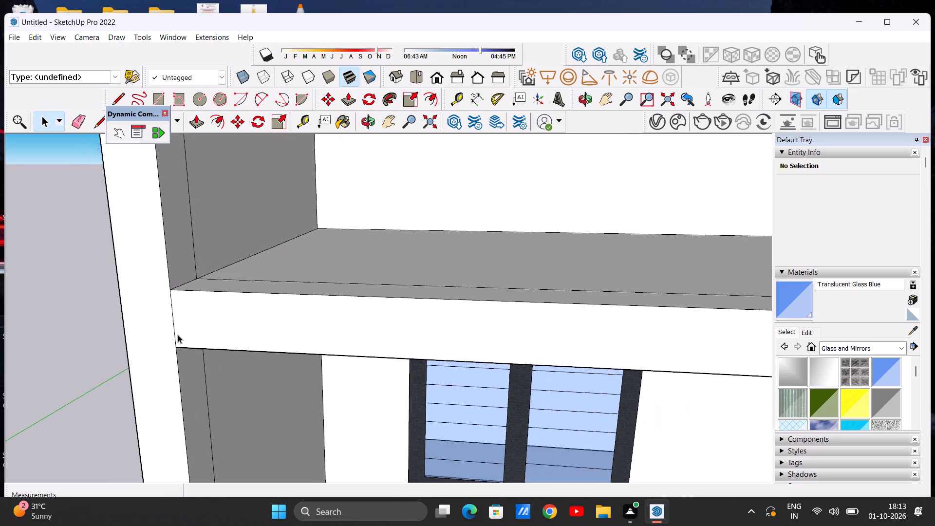
scroll(178, 335, "down", 12)
scroll(459, 344, "up", 5)
middle_click_drag(488, 342, 374, 342)
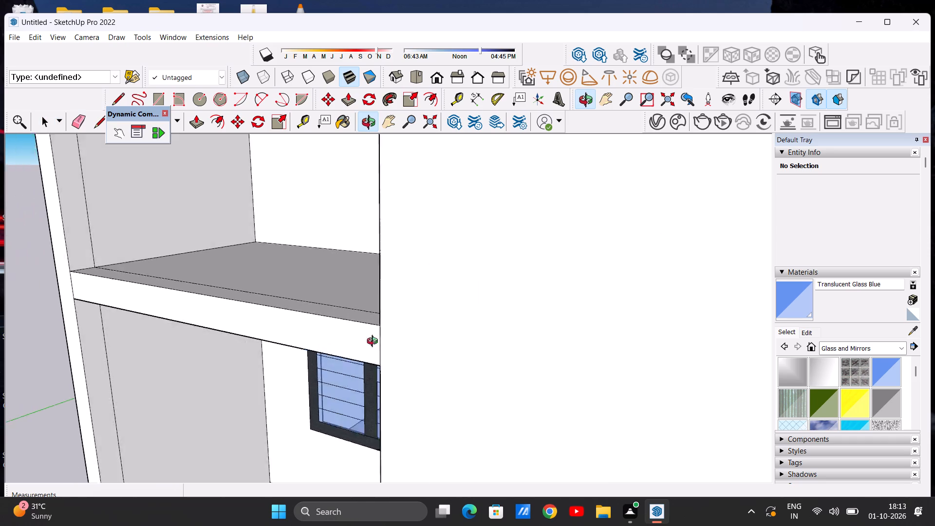
middle_click_drag(374, 342, 346, 346)
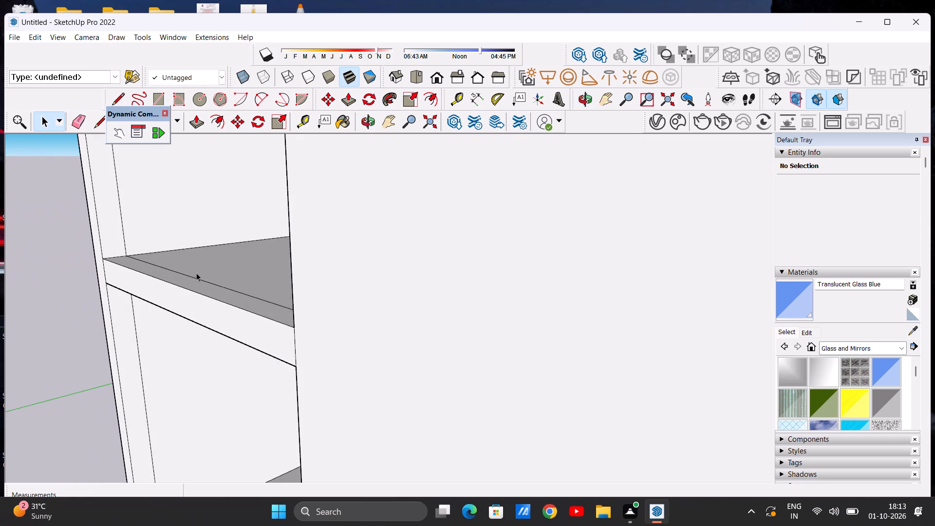
key("p")
left_click(237, 318)
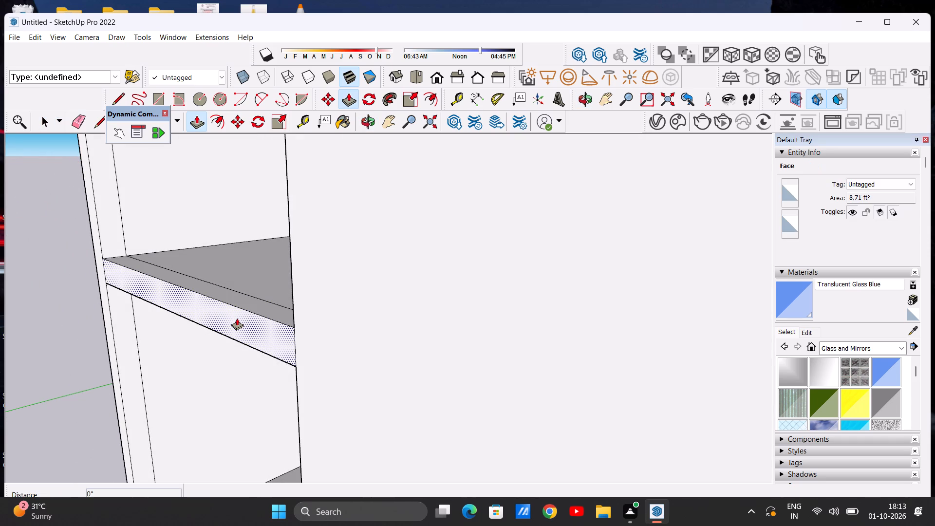
left_click(208, 324)
key("space")
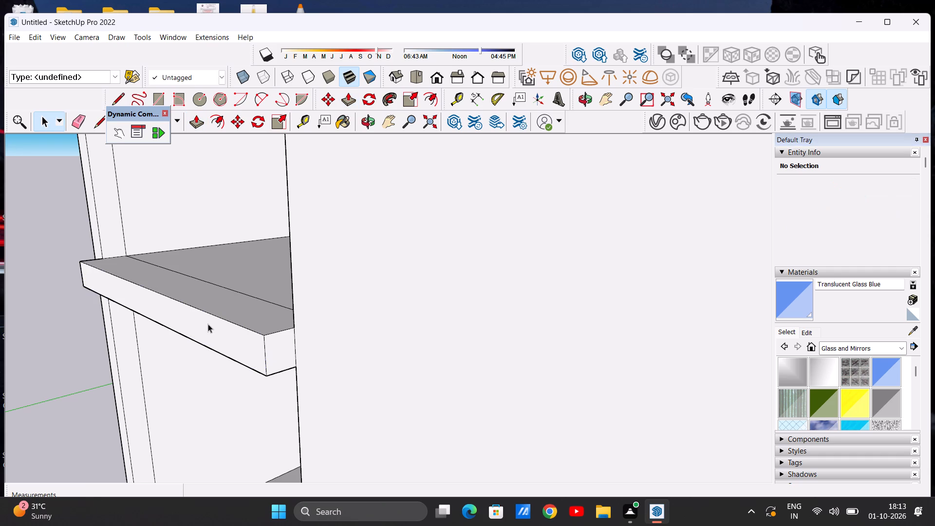
Draw a line about 10' 7 13/16" long across the projecting slab's top, flush with the front wall faces from side to side.
scroll(208, 324, "down", 6)
middle_click_drag(187, 320, 384, 363)
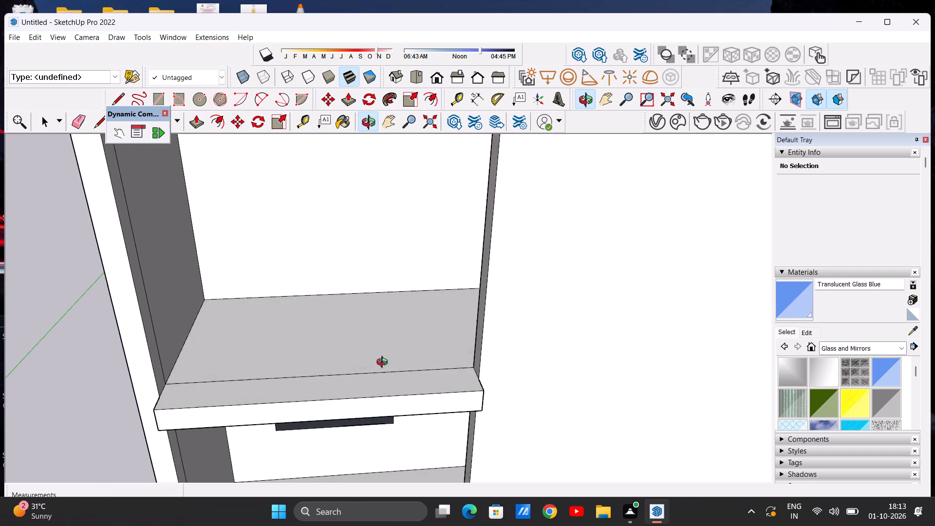
middle_click_drag(384, 363, 363, 344)
scroll(366, 351, "down", 9)
middle_click_drag(358, 356, 338, 394)
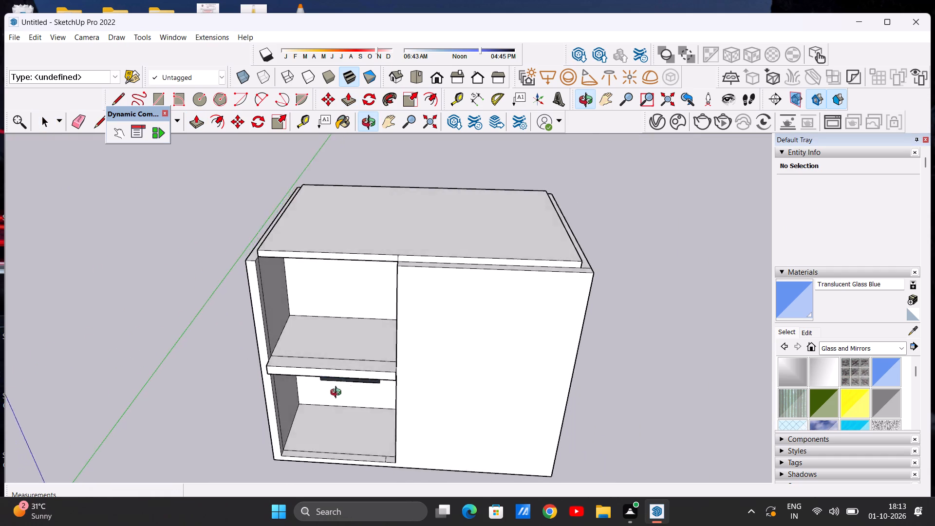
middle_click_drag(338, 394, 340, 425)
scroll(341, 371, "up", 10)
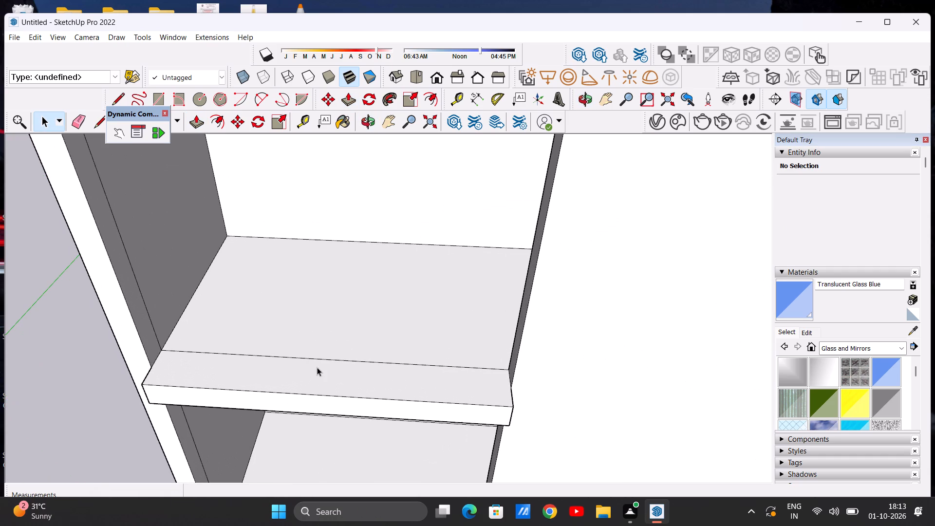
left_click(99, 126)
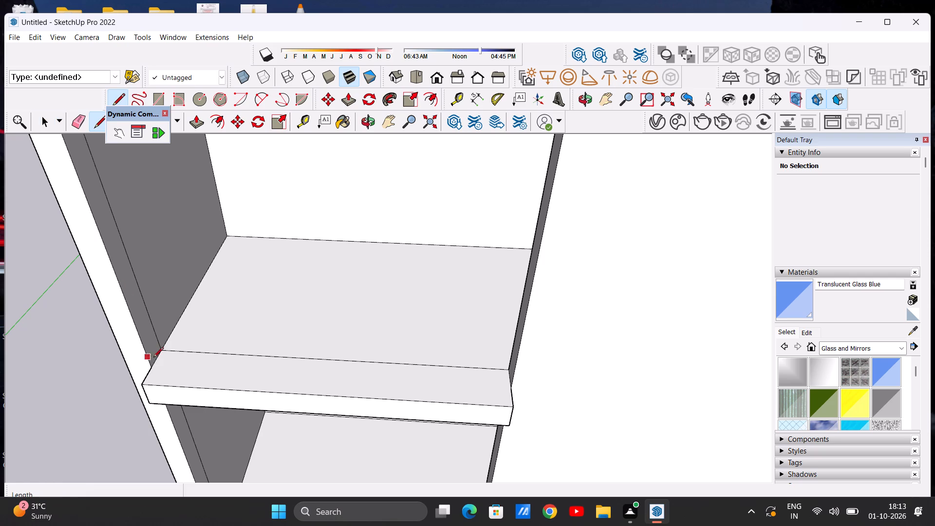
left_click(156, 365)
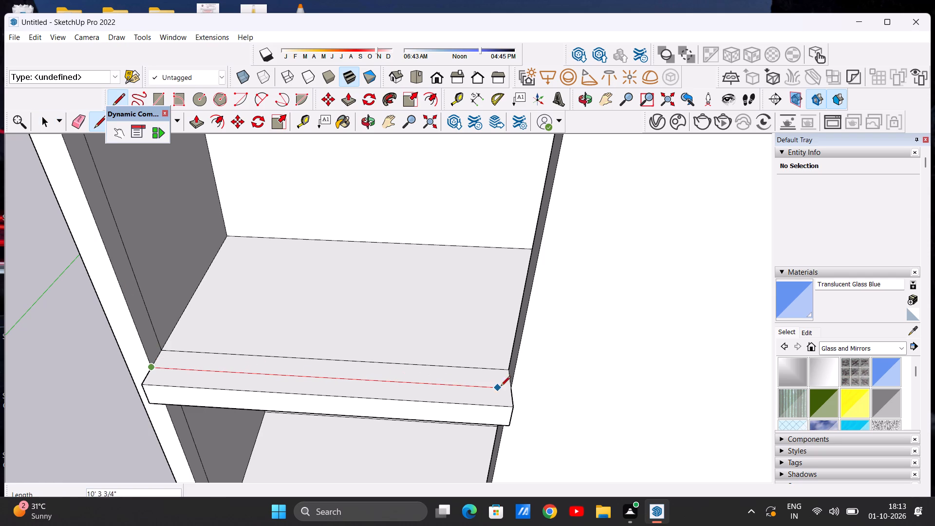
left_click(514, 389)
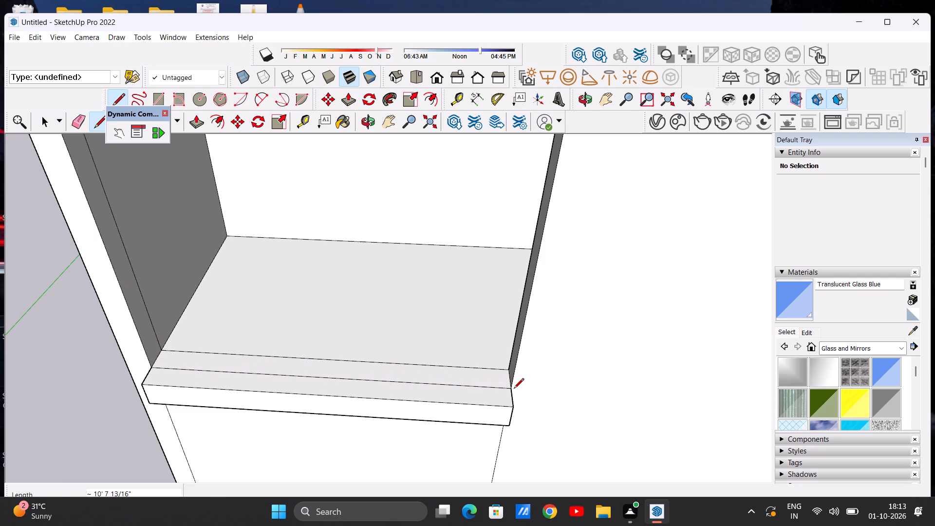
key("space")
Delete the face closing off the lower front bay's opening beneath the projecting slab.
scroll(330, 307, "down", 9)
middle_click_drag(355, 412, 355, 412)
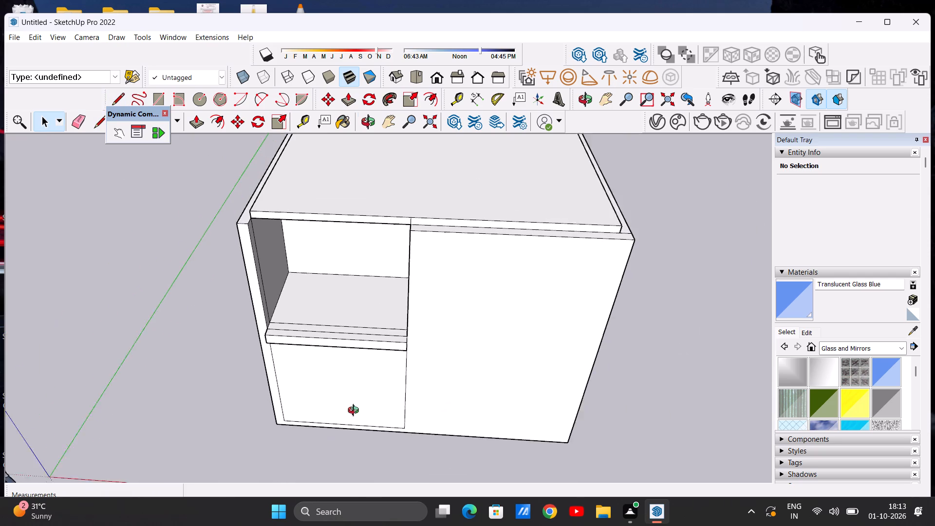
middle_click_drag(355, 412, 347, 322)
scroll(355, 344, "up", 6)
left_click(344, 362)
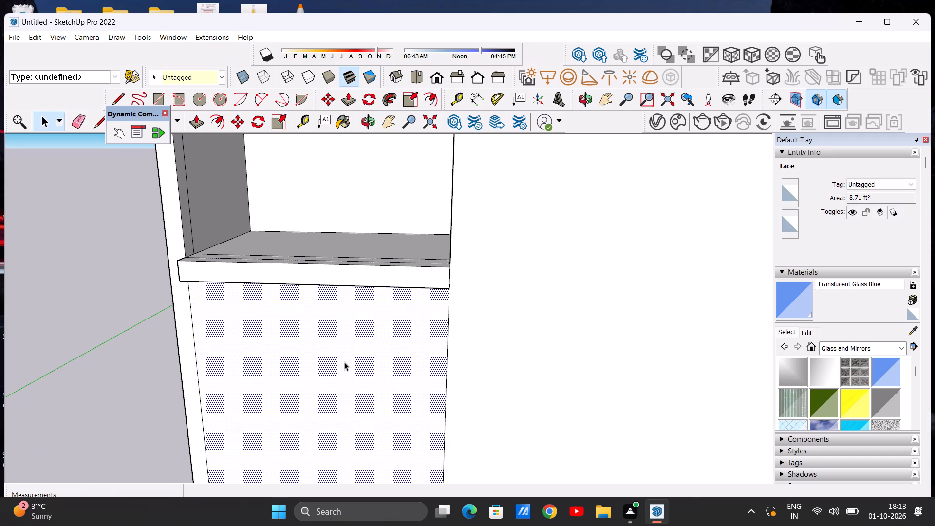
key("Delete")
Examine the projecting slab and both open front bays from the front and from above.
scroll(345, 372, "down", 9)
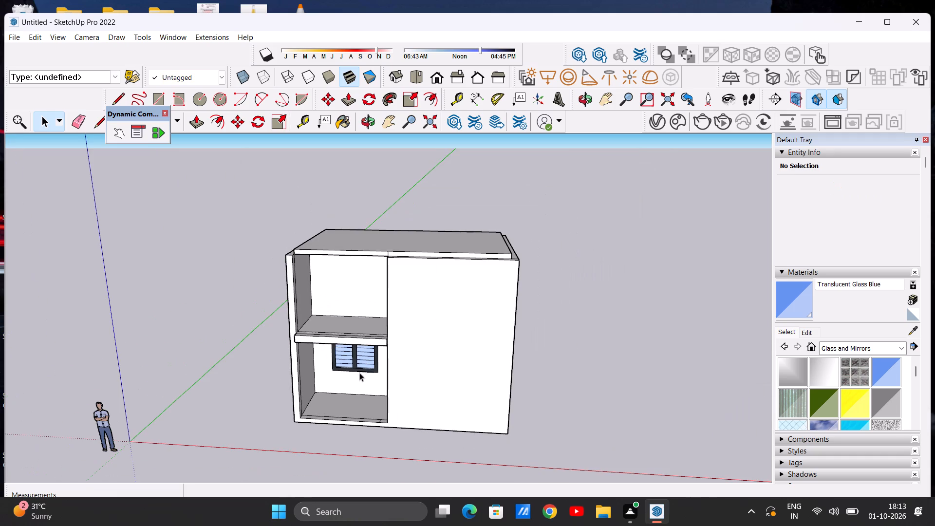
scroll(365, 365, "up", 5)
middle_click_drag(420, 369, 417, 328)
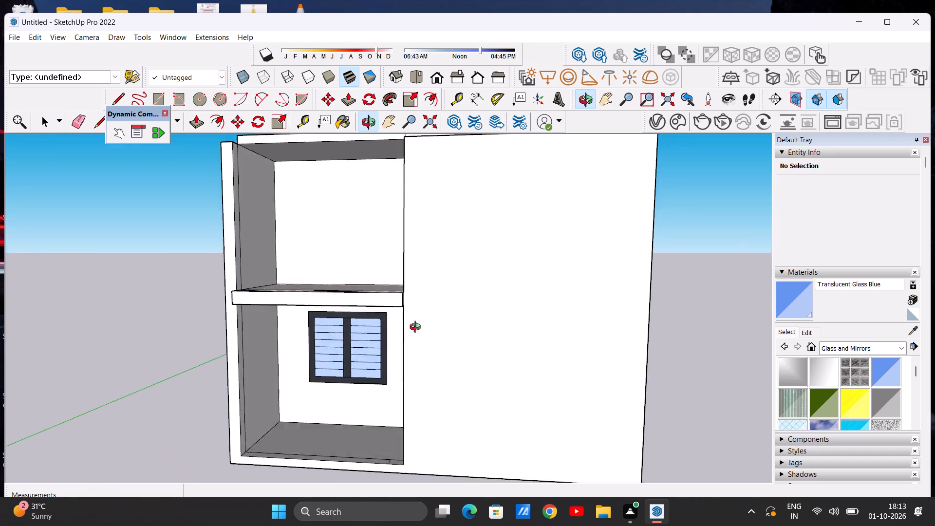
middle_click_drag(417, 328, 420, 333)
scroll(427, 358, "down", 7)
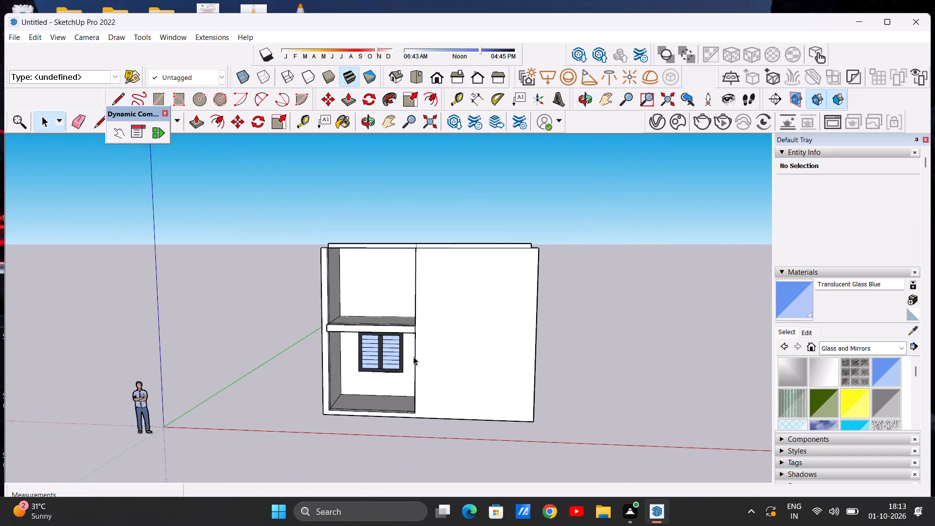
scroll(413, 357, "down", 2)
scroll(477, 343, "up", 2)
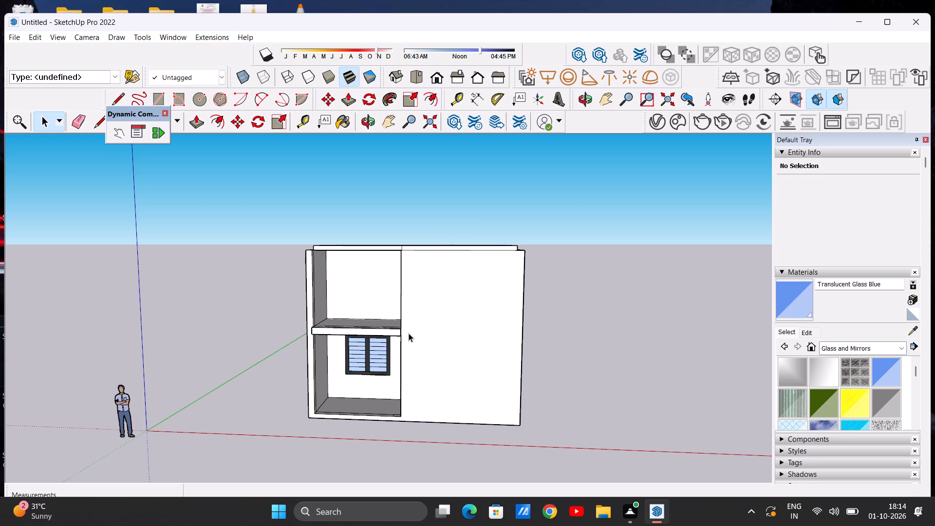
scroll(405, 332, "up", 4)
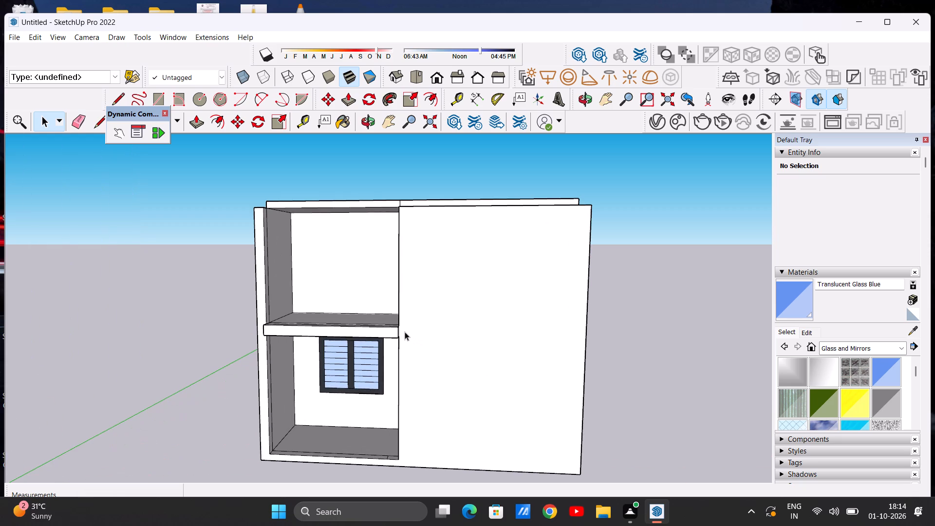
middle_click_drag(398, 331, 398, 355)
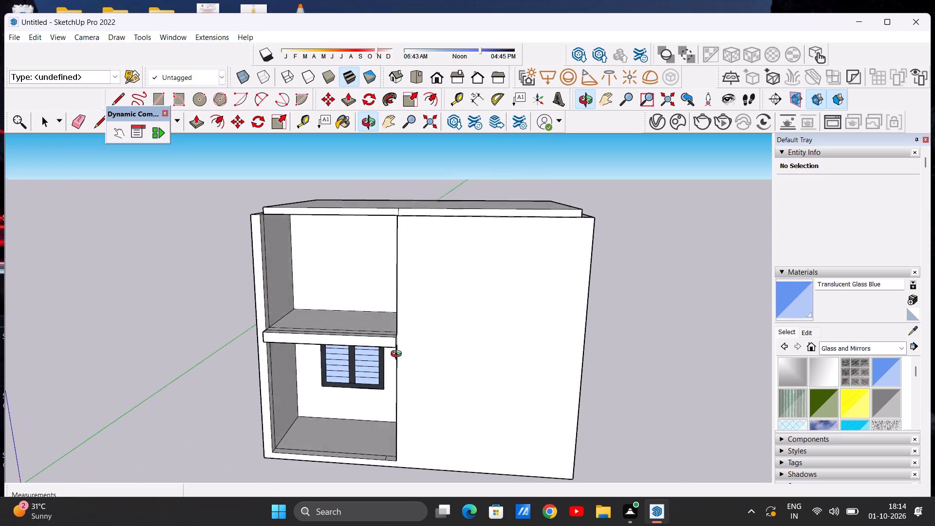
middle_click_drag(398, 355, 401, 423)
scroll(384, 294, "up", 2)
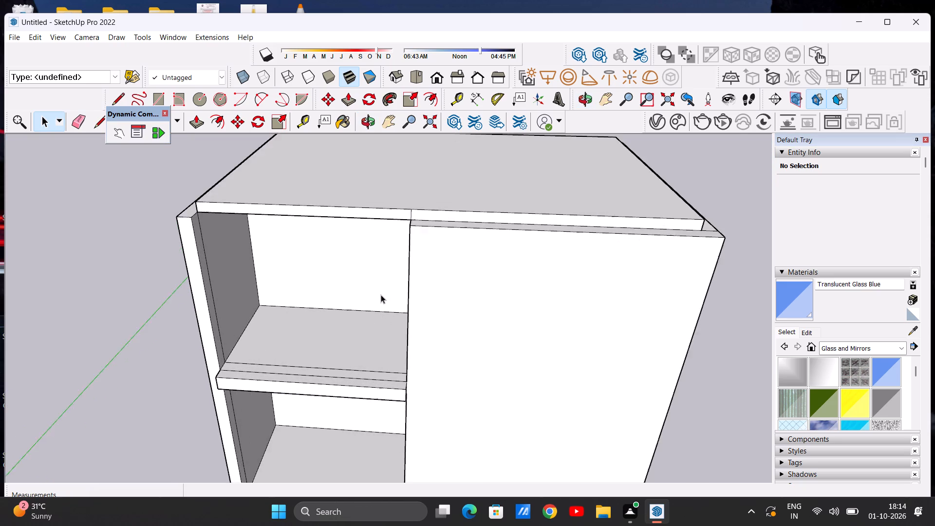
Draw a 9" line across the front strip of the outer side wall's inner face, just below the roof slab.
scroll(381, 295, "up", 3)
scroll(383, 283, "down", 5)
middle_click_drag(344, 284, 247, 202)
scroll(251, 193, "up", 2)
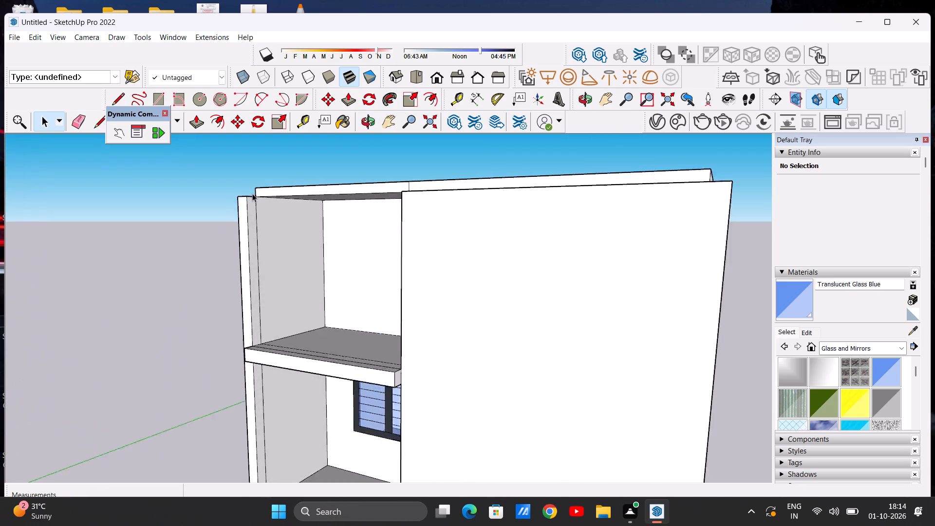
scroll(252, 193, "up", 9)
middle_click_drag(262, 234, 281, 320)
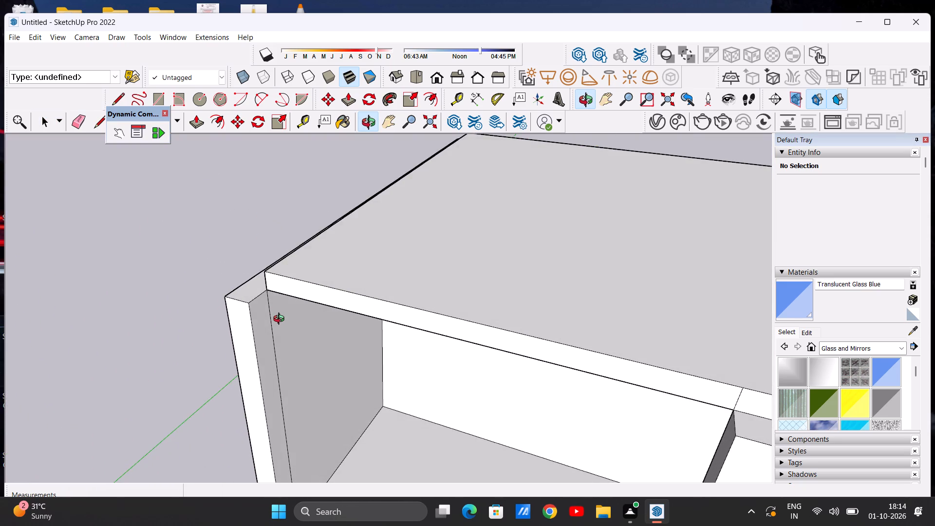
middle_click_drag(281, 320, 286, 306)
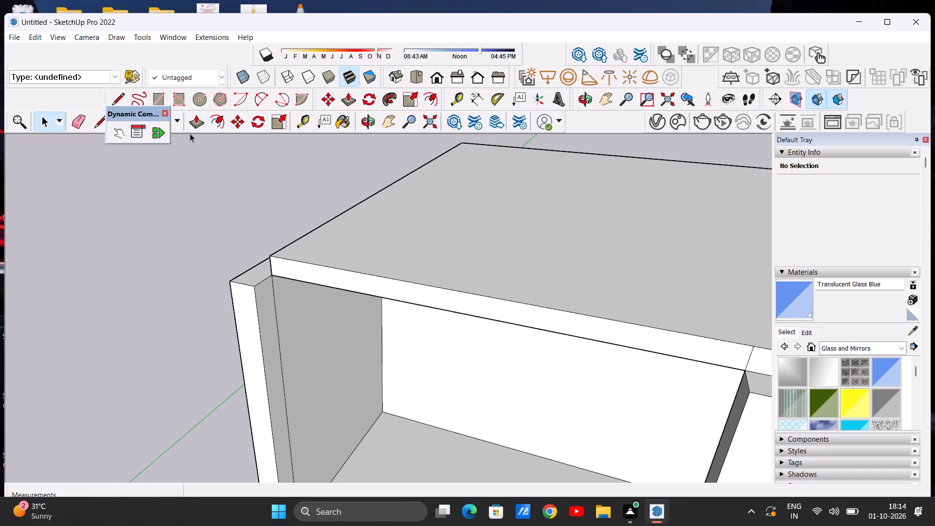
left_click(116, 94)
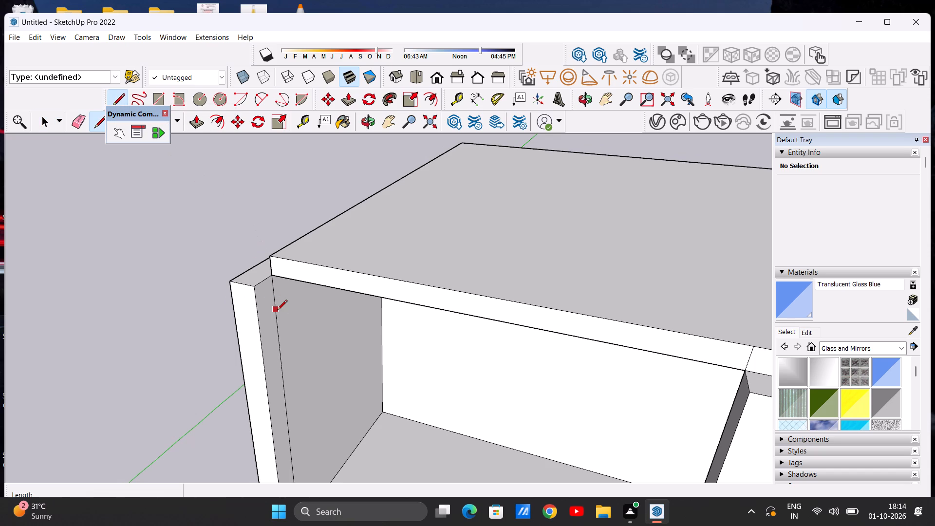
scroll(277, 311, "up", 2)
scroll(268, 284, "down", 7)
middle_click_drag(309, 311, 362, 298)
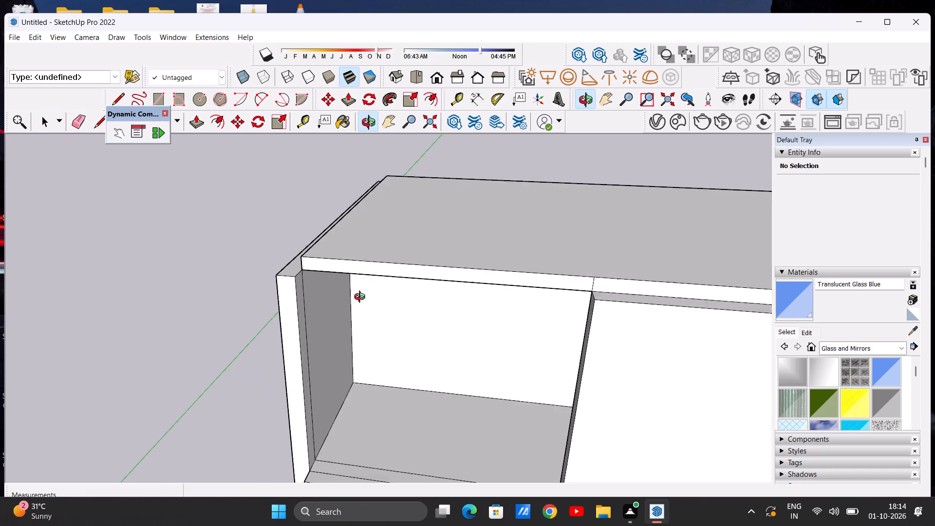
middle_click_drag(362, 298, 315, 253)
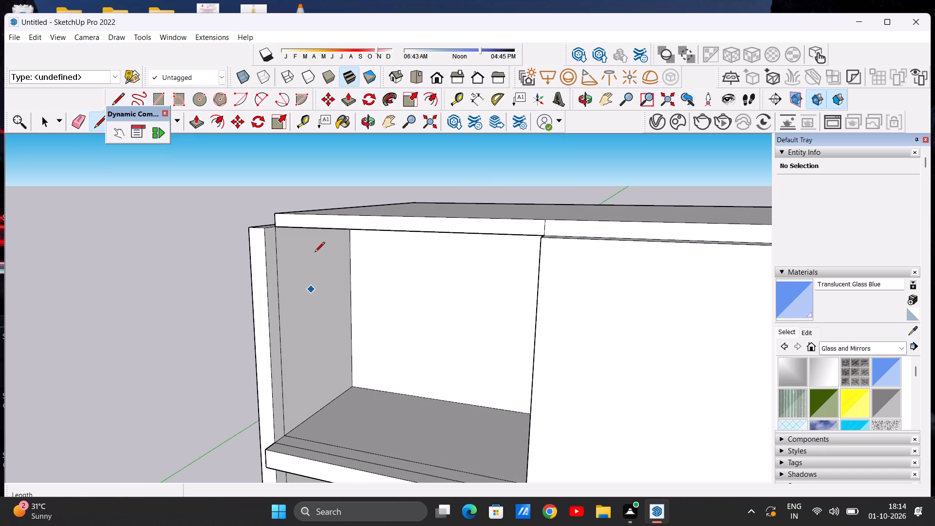
scroll(291, 244, "up", 9)
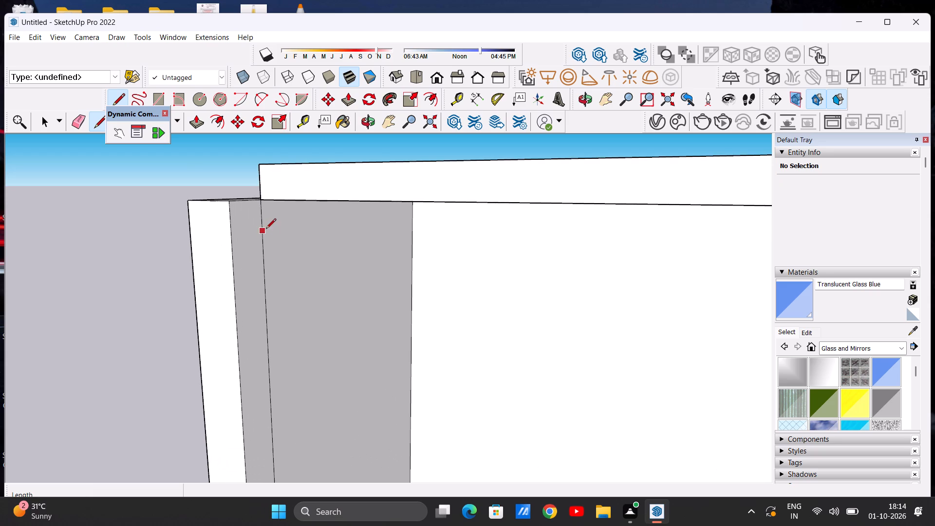
left_click(232, 238)
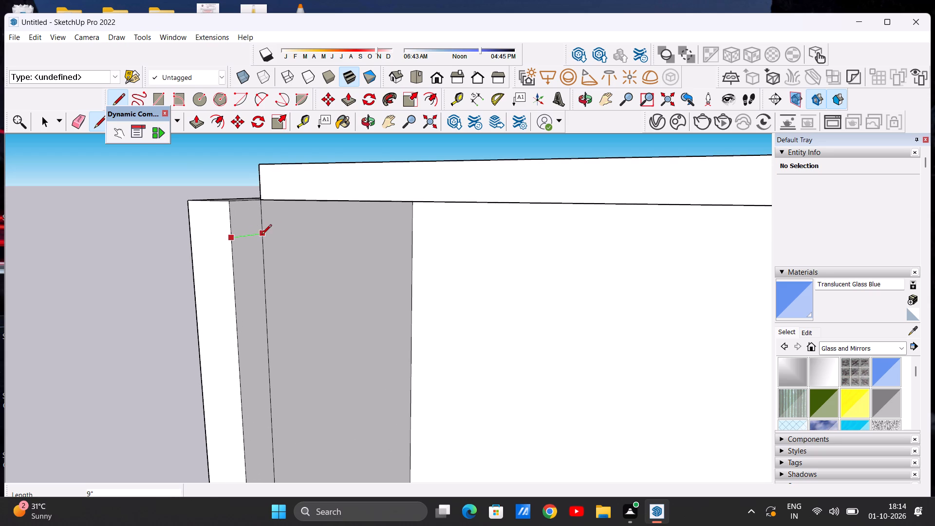
left_click(263, 232)
key("space")
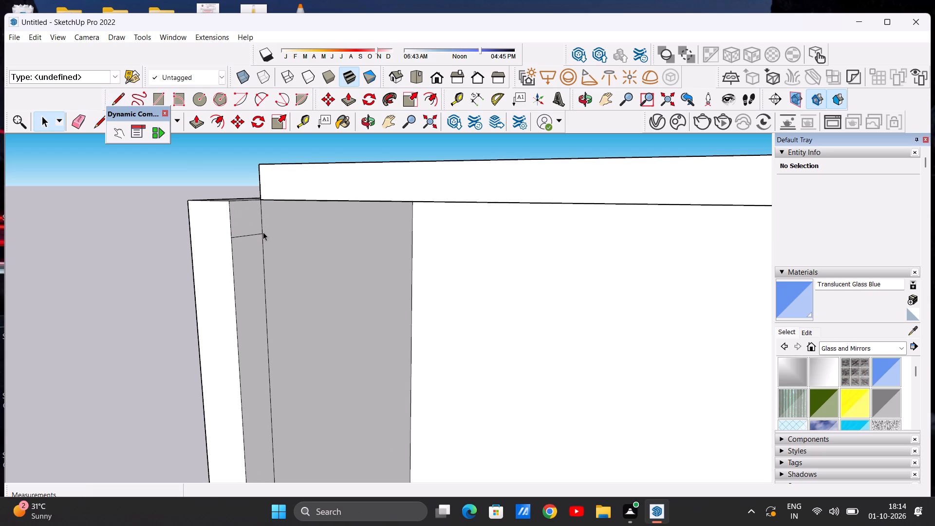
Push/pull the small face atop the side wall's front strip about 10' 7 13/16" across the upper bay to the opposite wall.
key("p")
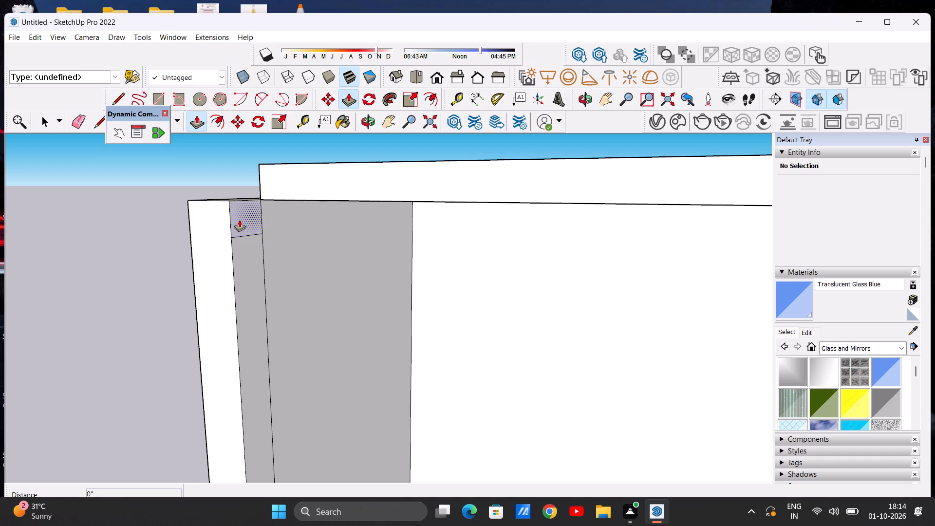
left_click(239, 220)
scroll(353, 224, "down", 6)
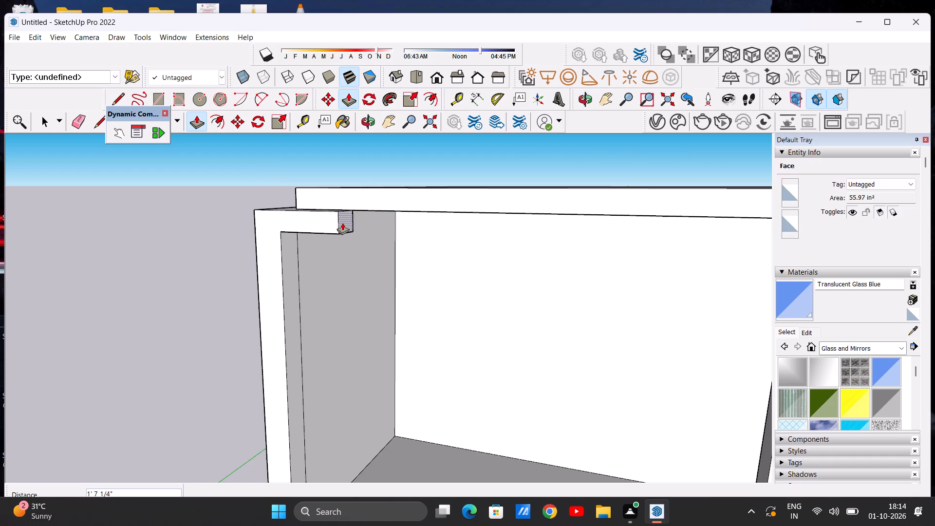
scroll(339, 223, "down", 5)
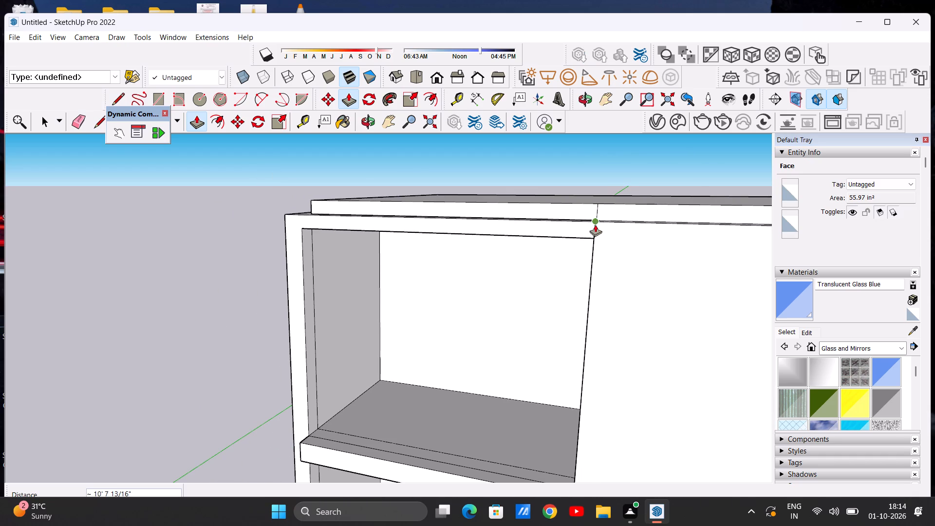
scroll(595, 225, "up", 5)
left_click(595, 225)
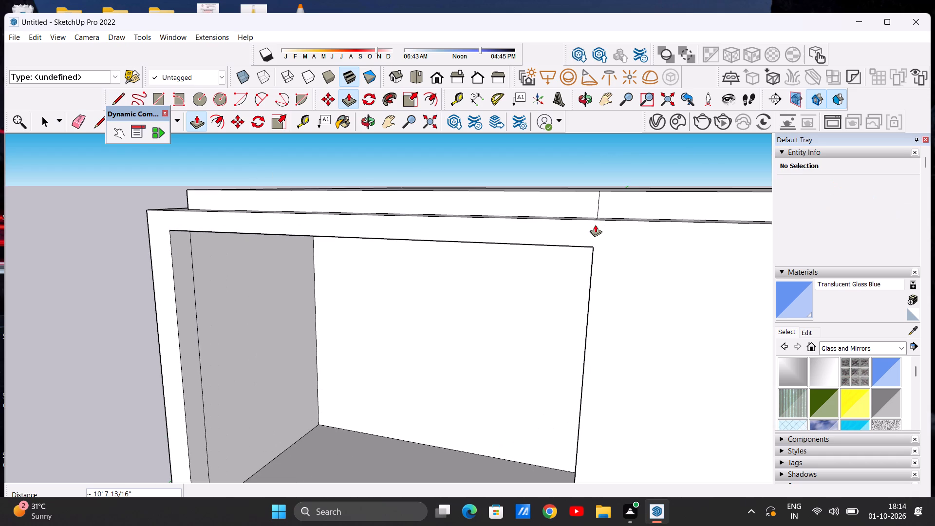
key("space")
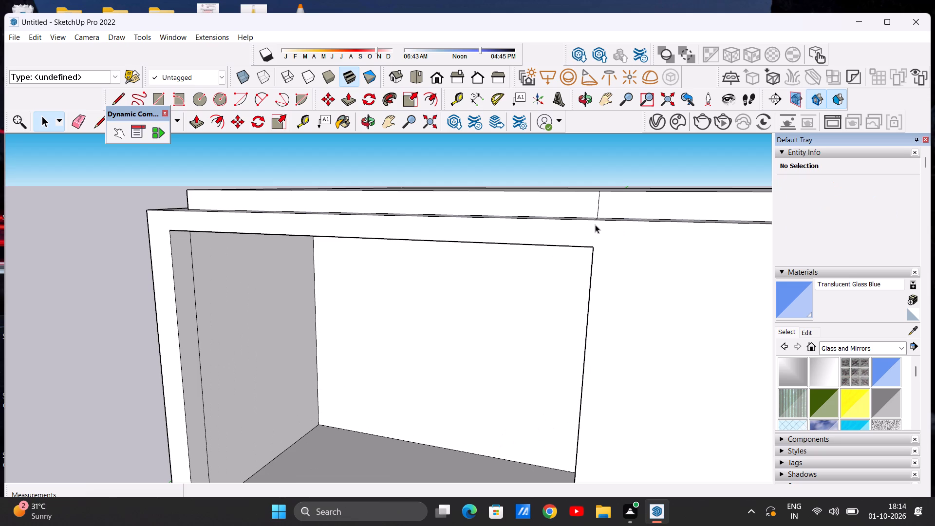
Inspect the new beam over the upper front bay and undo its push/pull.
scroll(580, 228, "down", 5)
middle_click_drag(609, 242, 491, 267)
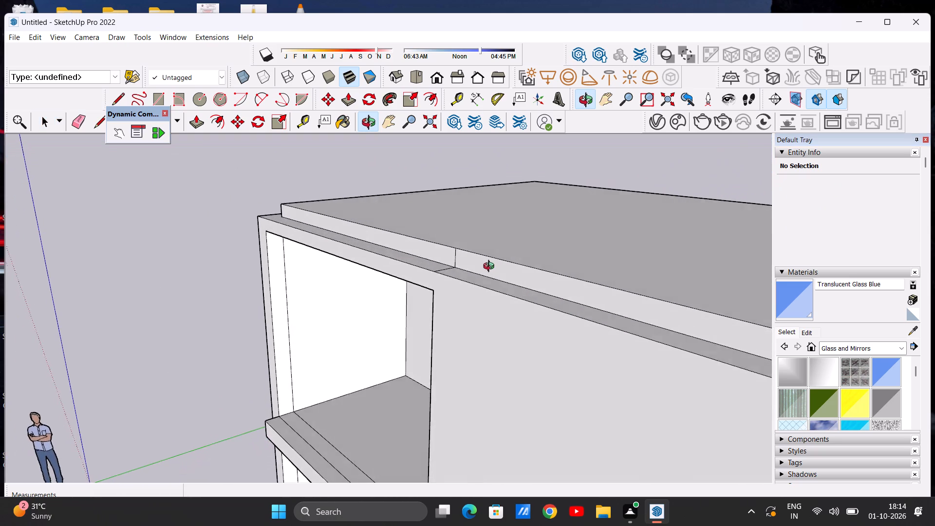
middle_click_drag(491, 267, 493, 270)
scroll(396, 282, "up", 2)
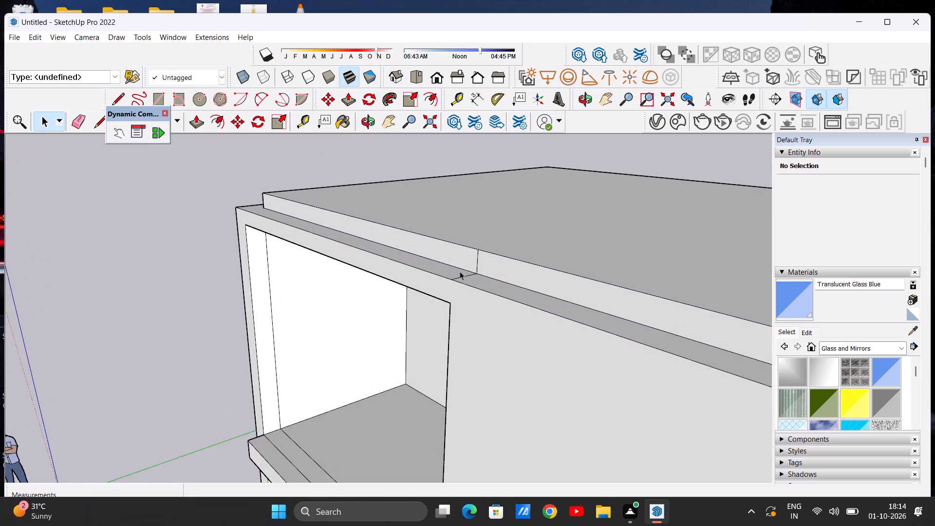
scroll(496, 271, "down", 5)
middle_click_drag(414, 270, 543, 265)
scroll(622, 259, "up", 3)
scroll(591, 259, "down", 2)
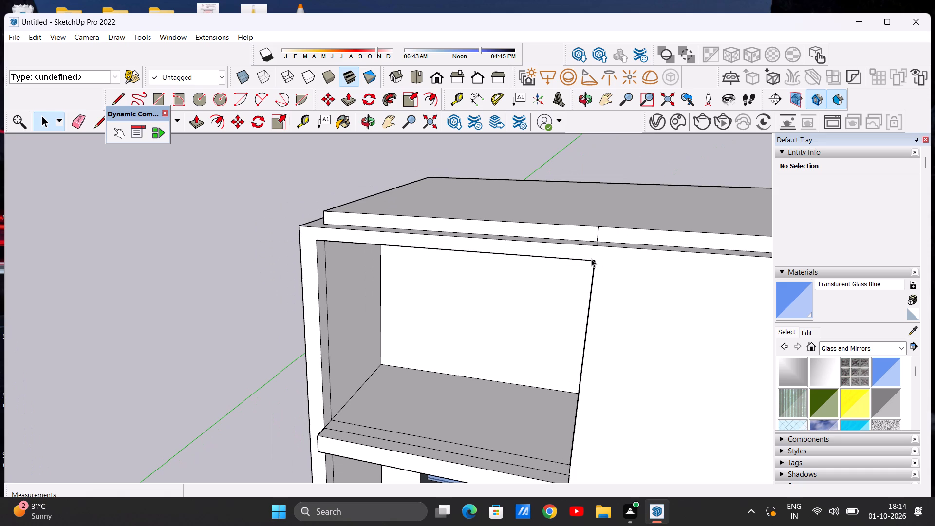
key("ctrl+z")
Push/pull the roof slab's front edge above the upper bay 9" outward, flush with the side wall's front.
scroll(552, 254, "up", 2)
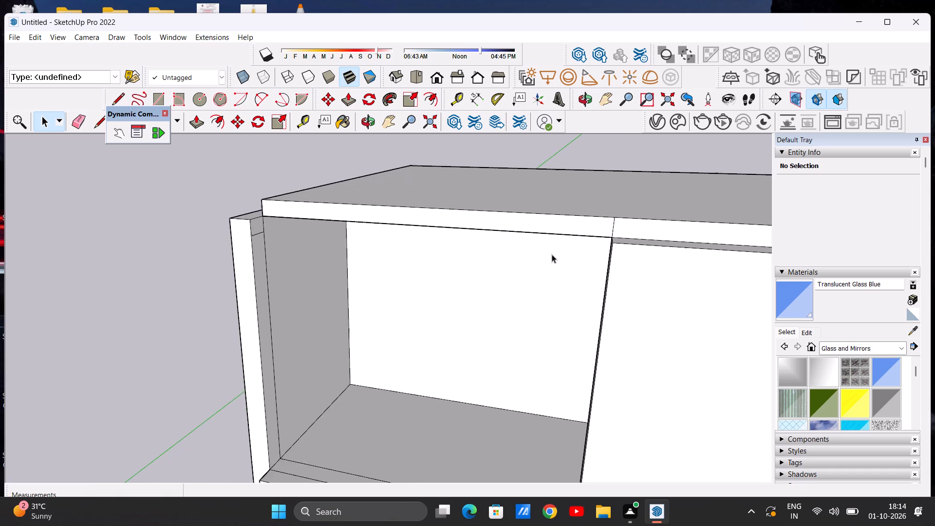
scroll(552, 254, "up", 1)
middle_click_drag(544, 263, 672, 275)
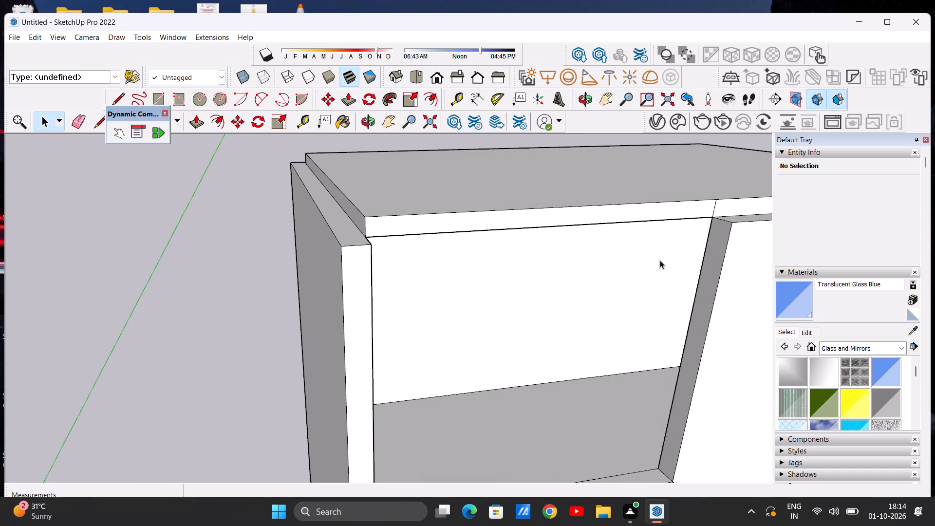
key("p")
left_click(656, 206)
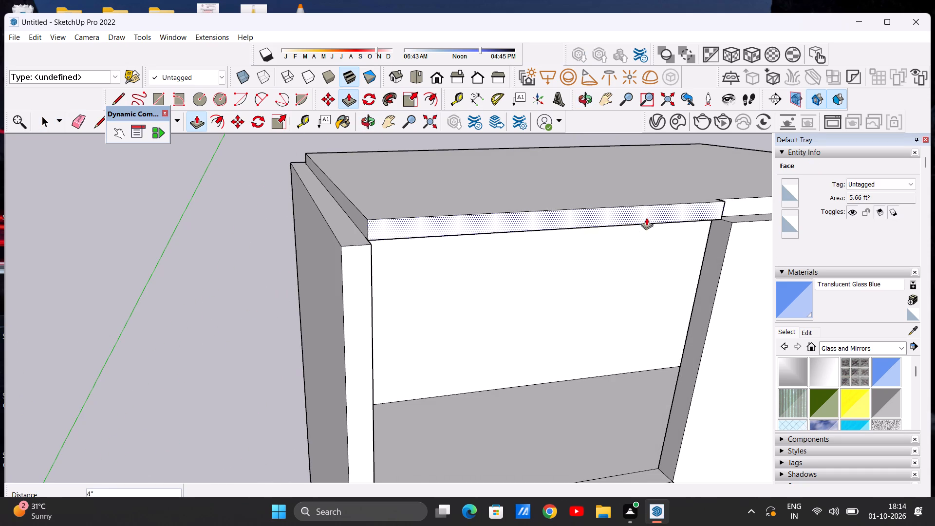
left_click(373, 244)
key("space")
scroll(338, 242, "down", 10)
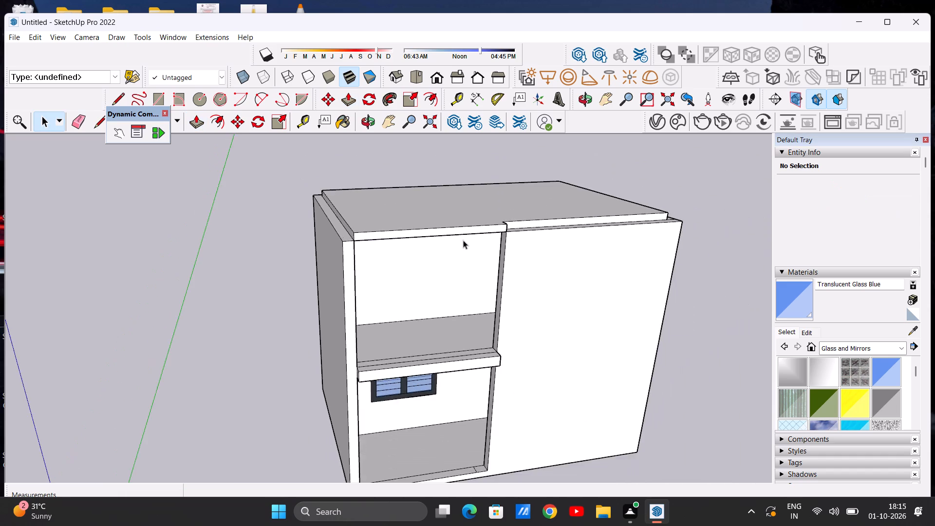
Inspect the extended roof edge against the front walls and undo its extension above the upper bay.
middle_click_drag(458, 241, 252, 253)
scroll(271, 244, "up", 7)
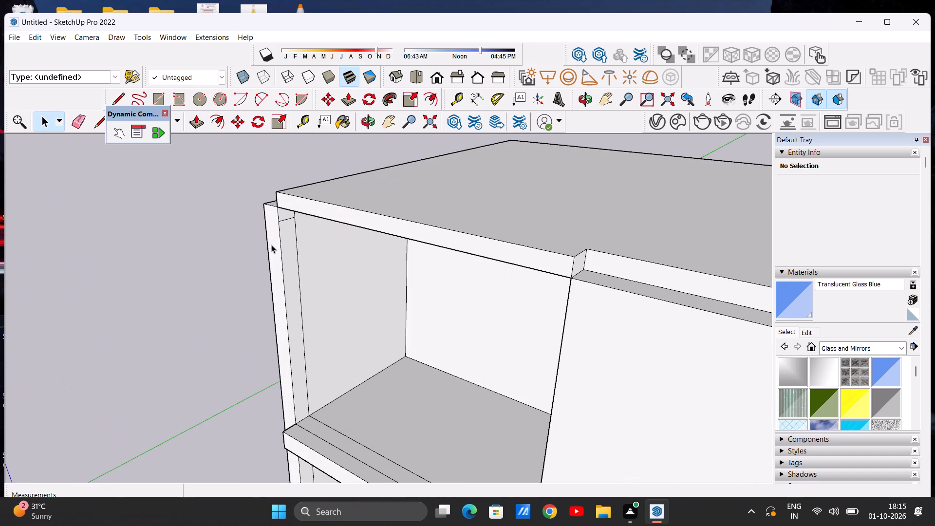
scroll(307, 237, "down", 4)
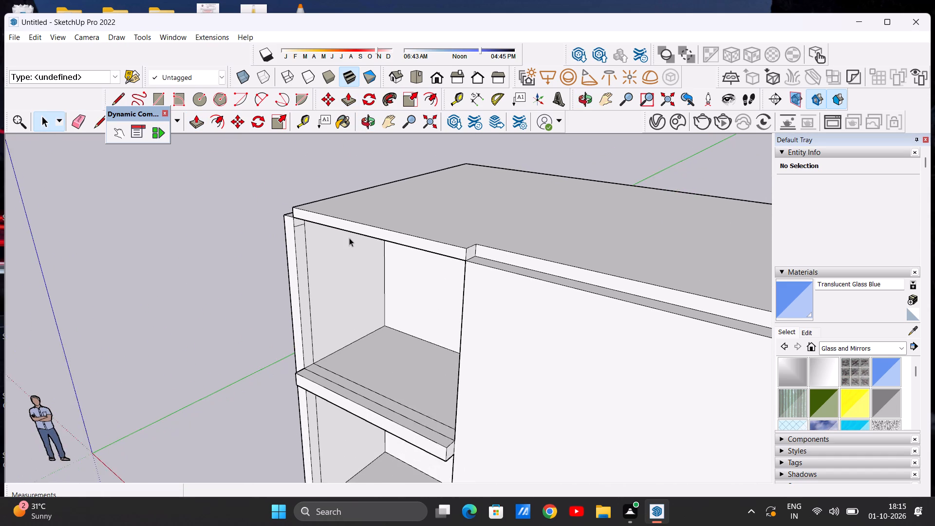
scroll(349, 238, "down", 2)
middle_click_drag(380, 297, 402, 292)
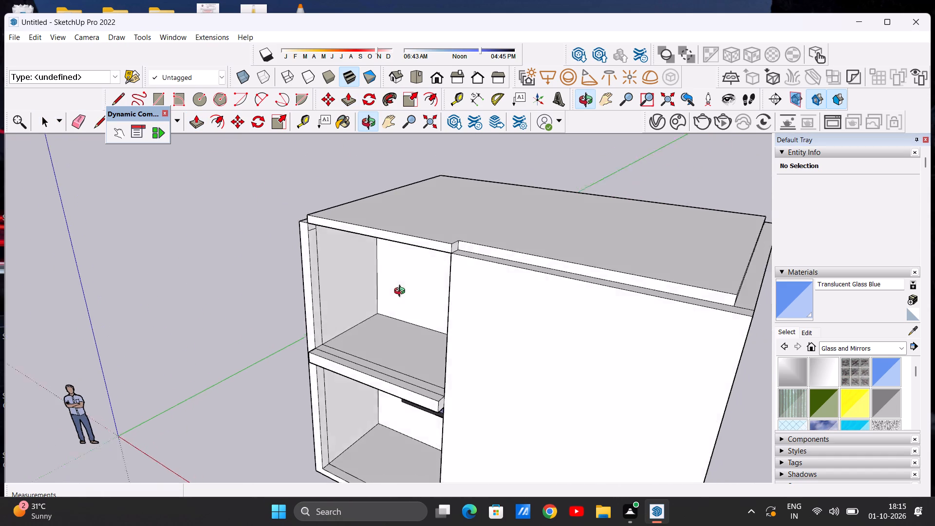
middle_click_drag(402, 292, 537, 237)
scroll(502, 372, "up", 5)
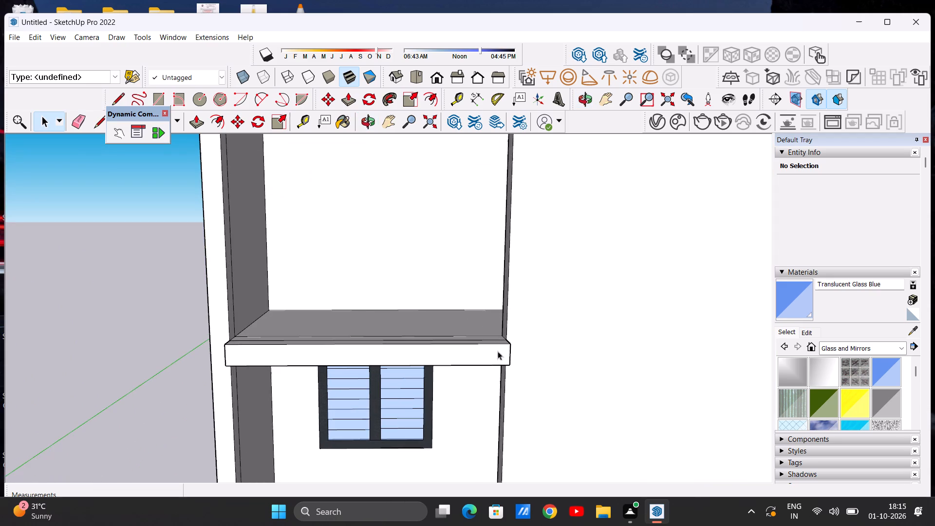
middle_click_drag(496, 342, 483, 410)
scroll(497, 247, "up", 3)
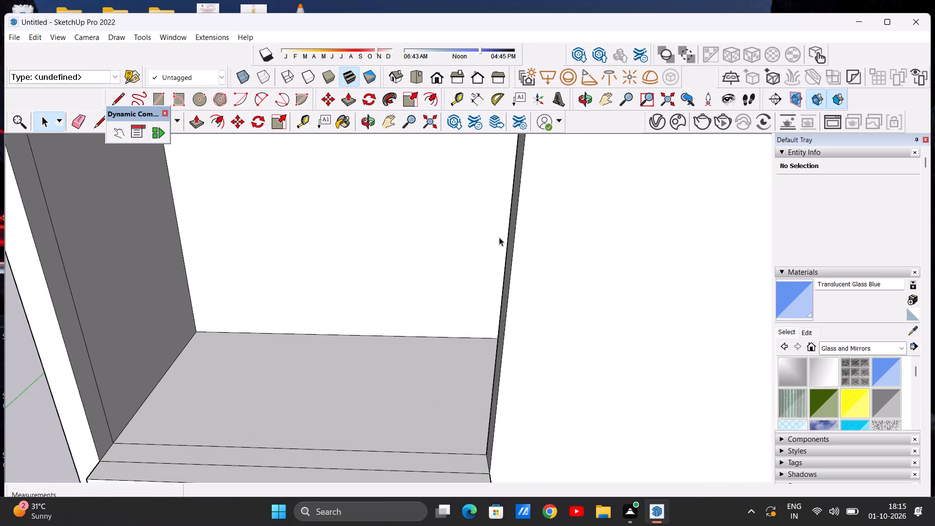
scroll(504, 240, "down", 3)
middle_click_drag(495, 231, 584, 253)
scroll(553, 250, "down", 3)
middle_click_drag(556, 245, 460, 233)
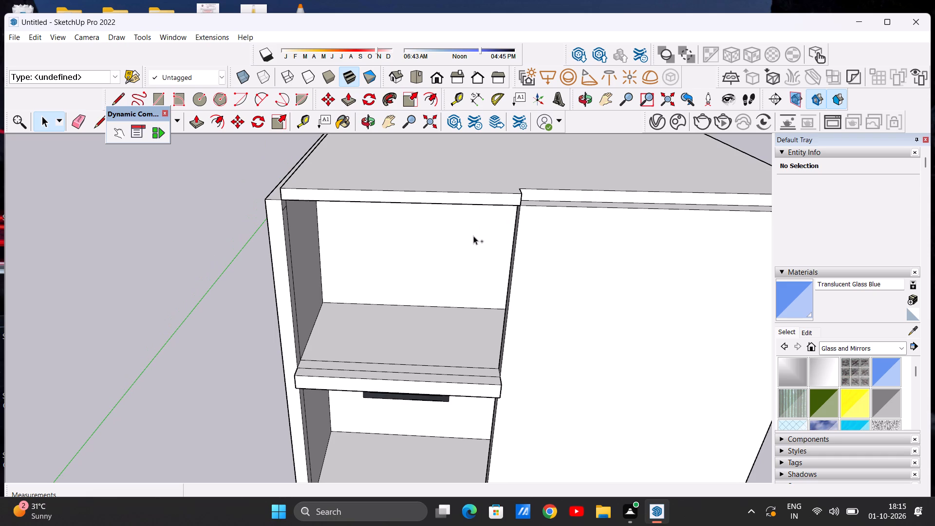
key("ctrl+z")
Push/pull the small face atop the side wall's front strip about 10' 7 13/16" across the upper bay, forming a beam to the opposite wall.
scroll(512, 196, "up", 6)
scroll(511, 204, "down", 2)
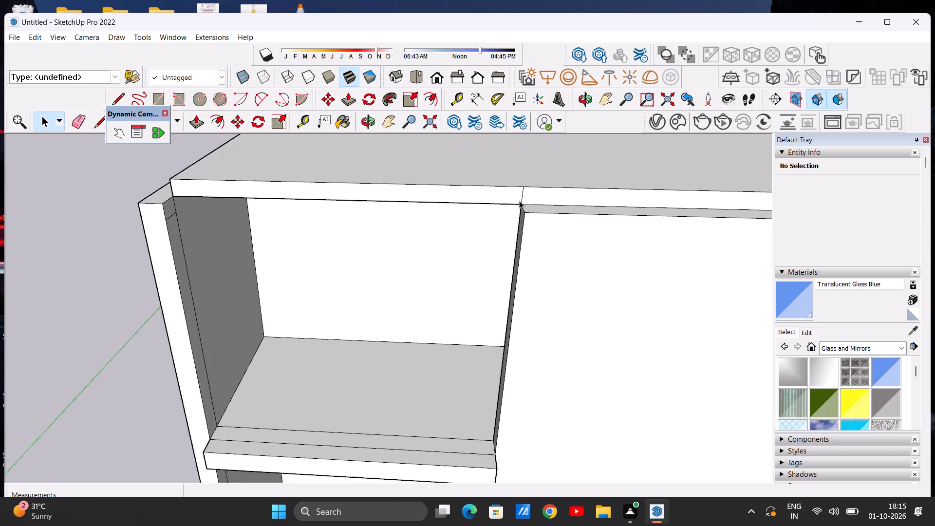
scroll(519, 201, "down", 3)
middle_click_drag(476, 236, 490, 199)
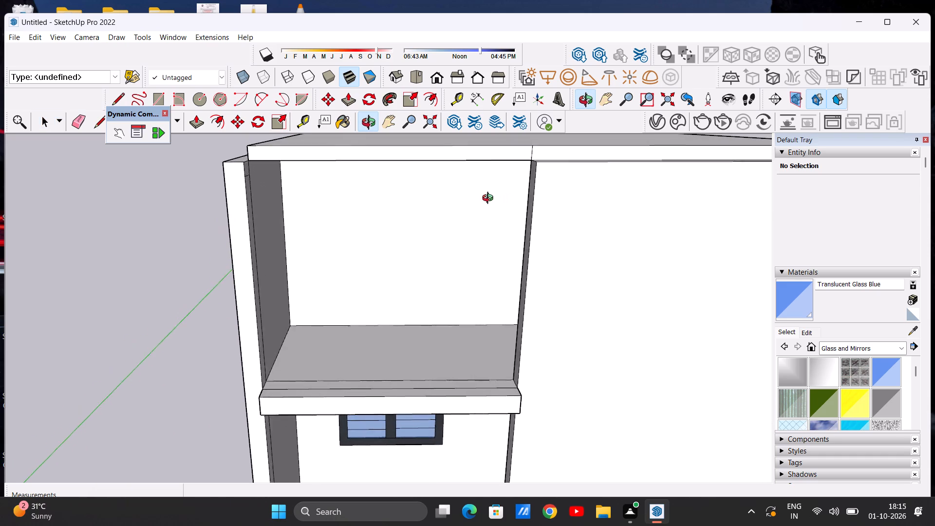
middle_click_drag(490, 199, 487, 199)
middle_click(484, 197)
middle_click_drag(470, 203, 349, 213)
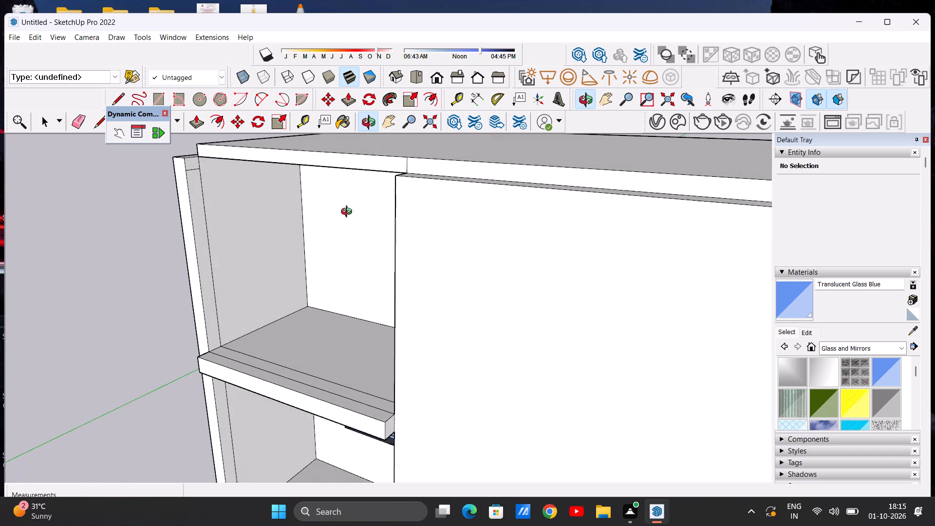
middle_click_drag(349, 213, 349, 213)
scroll(209, 148, "up", 9)
key("p")
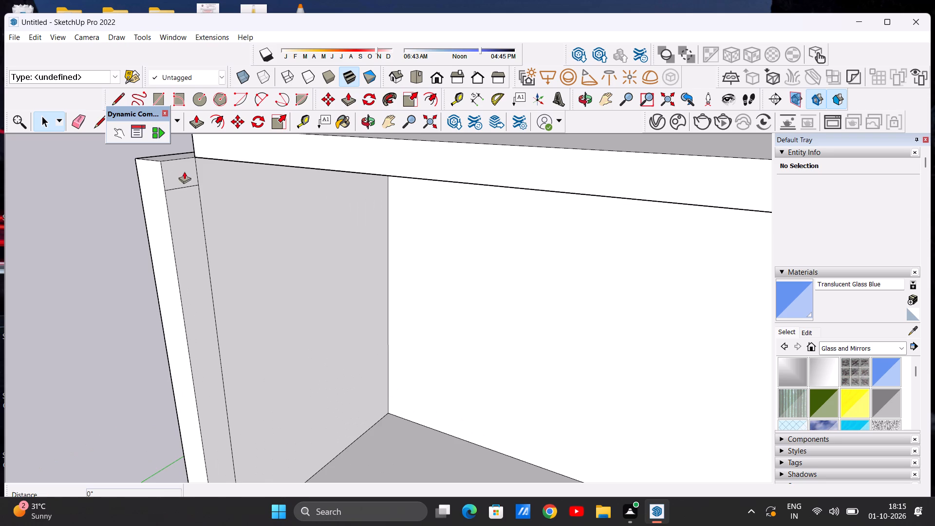
left_click(172, 168)
scroll(363, 192, "down", 13)
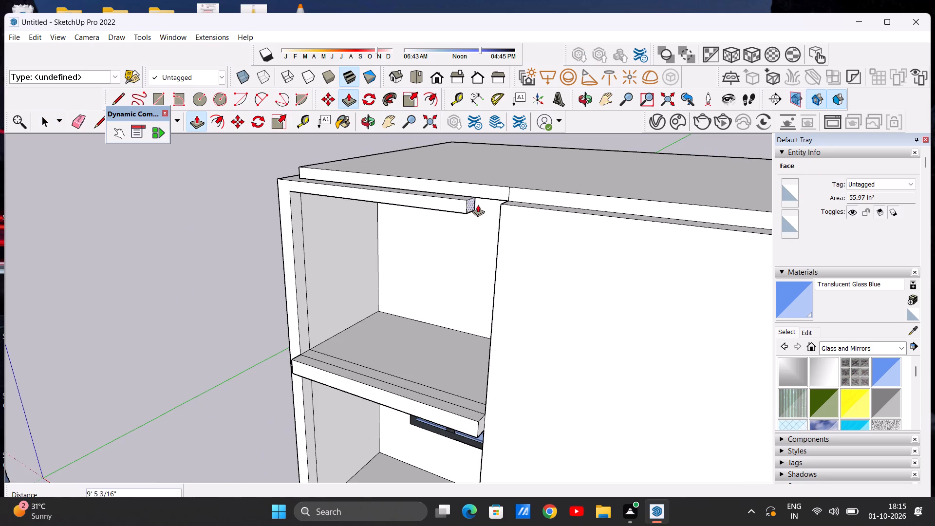
scroll(499, 206, "up", 11)
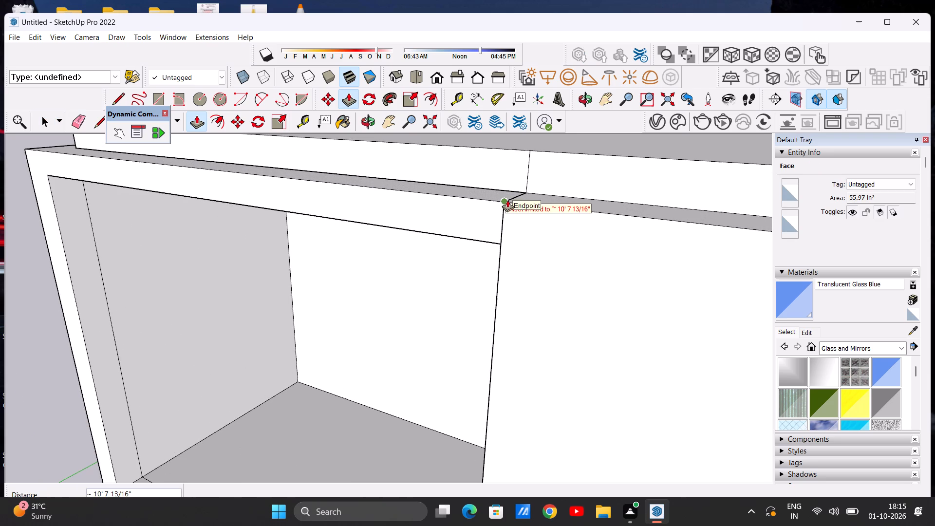
left_click(506, 200)
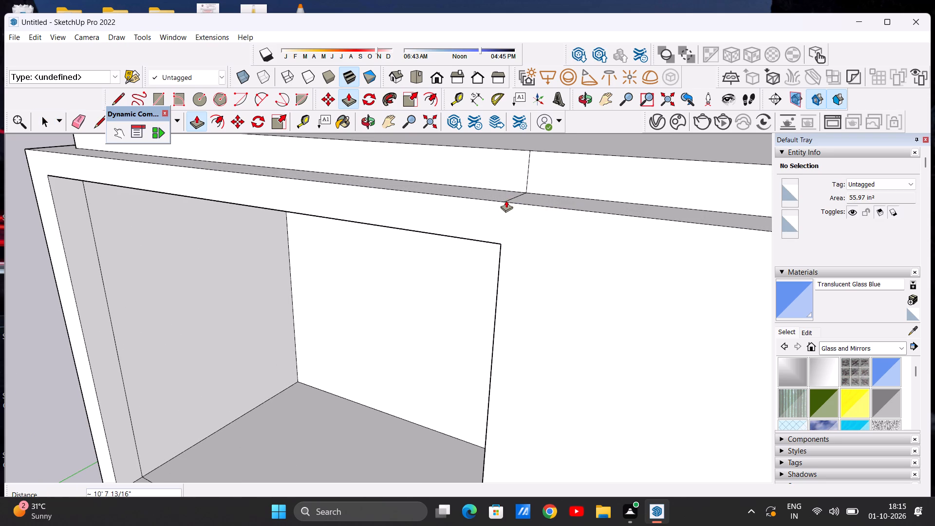
key("space")
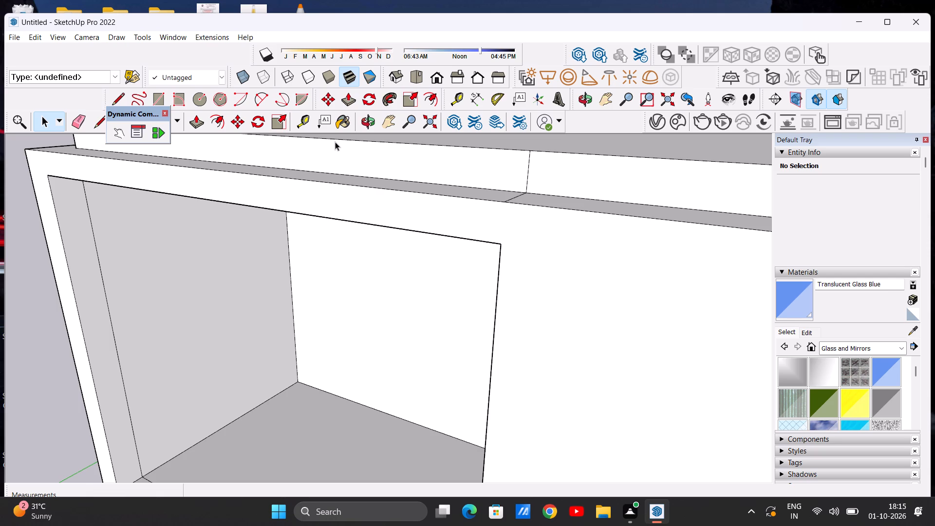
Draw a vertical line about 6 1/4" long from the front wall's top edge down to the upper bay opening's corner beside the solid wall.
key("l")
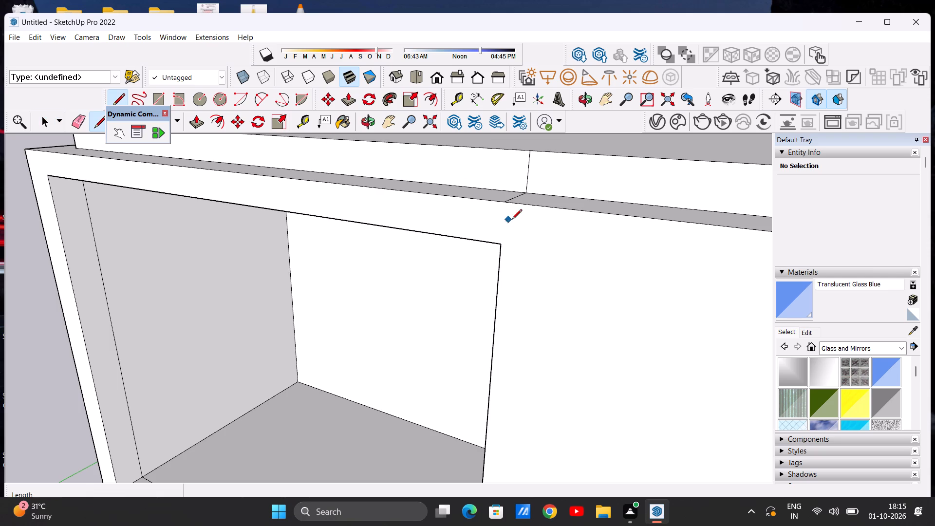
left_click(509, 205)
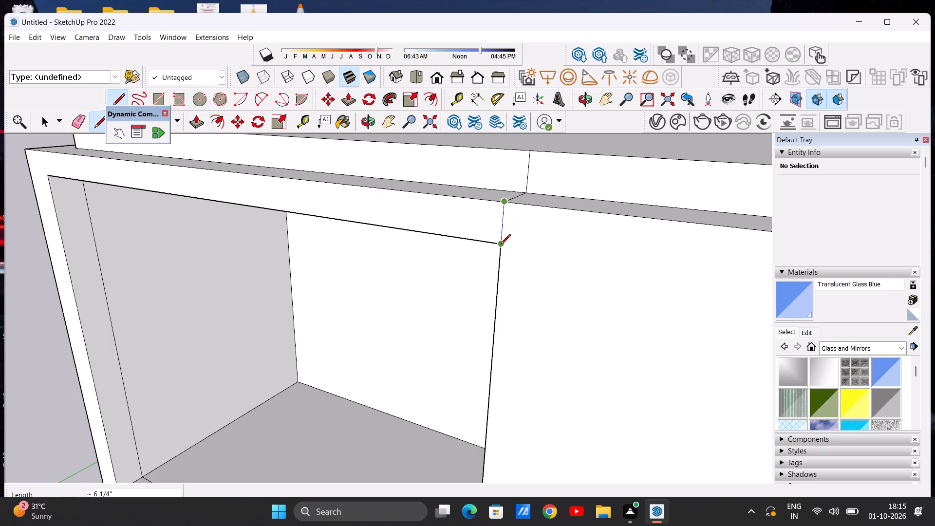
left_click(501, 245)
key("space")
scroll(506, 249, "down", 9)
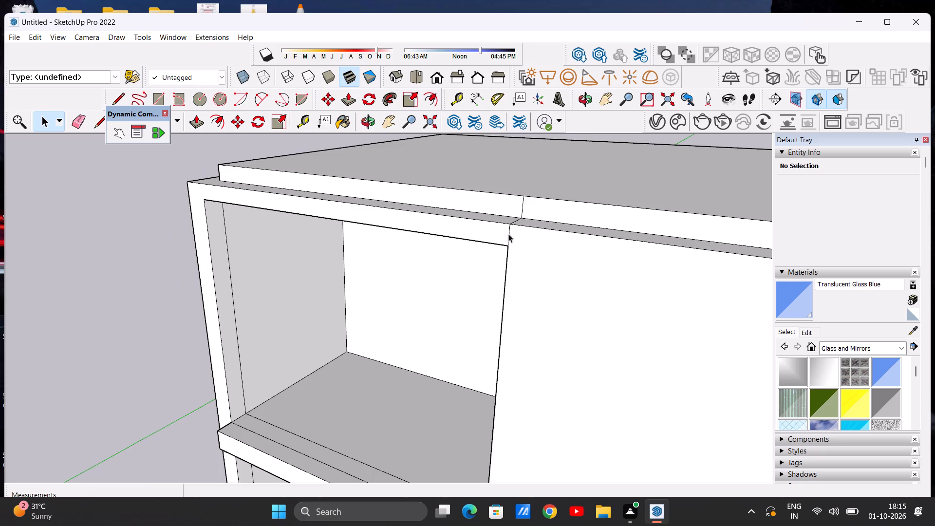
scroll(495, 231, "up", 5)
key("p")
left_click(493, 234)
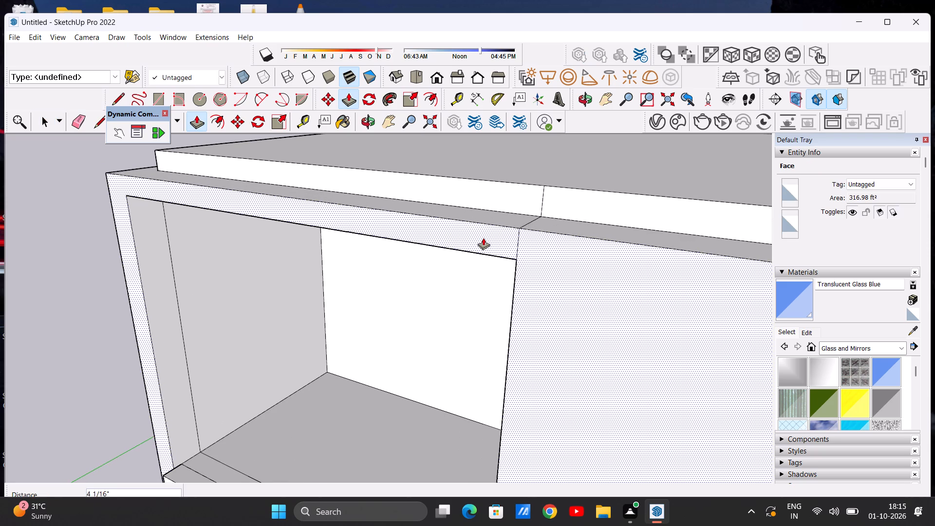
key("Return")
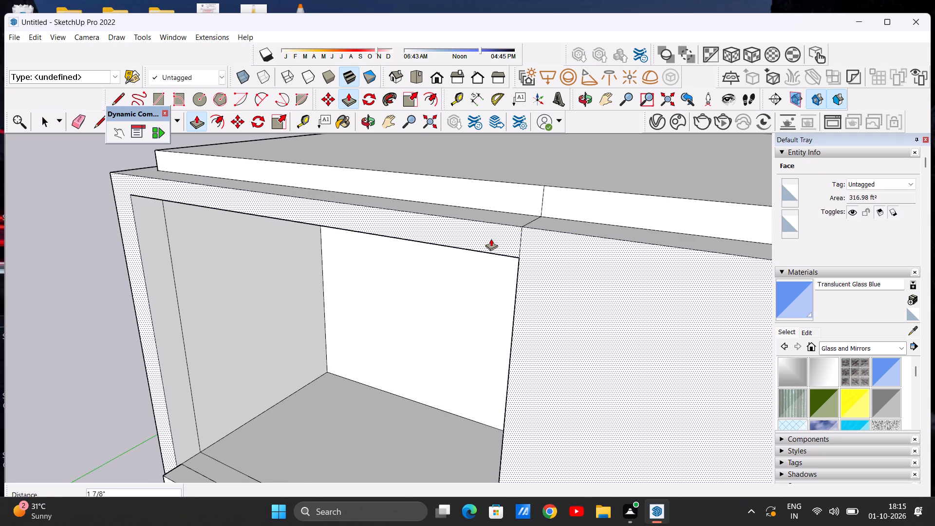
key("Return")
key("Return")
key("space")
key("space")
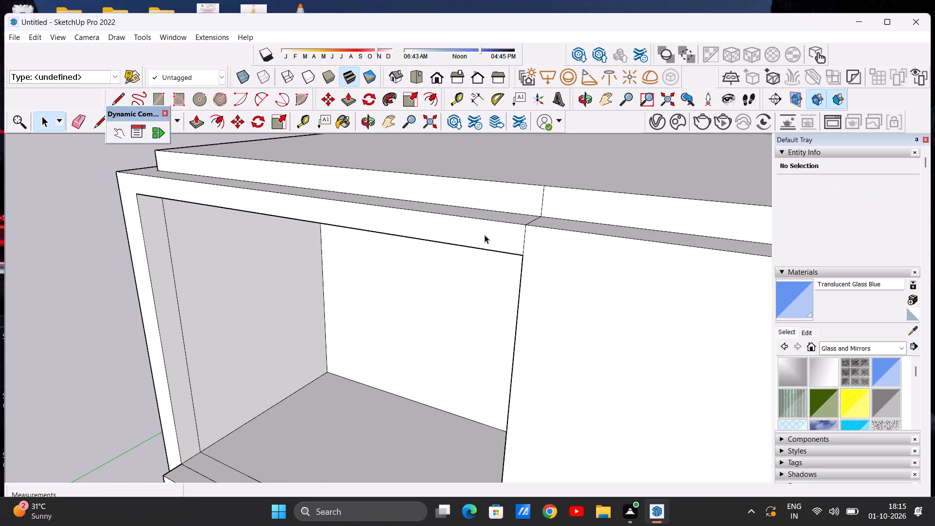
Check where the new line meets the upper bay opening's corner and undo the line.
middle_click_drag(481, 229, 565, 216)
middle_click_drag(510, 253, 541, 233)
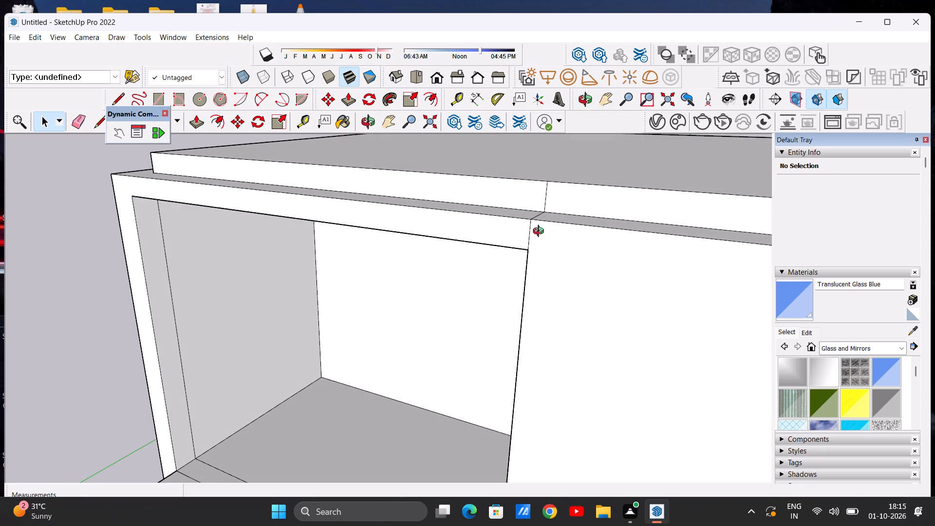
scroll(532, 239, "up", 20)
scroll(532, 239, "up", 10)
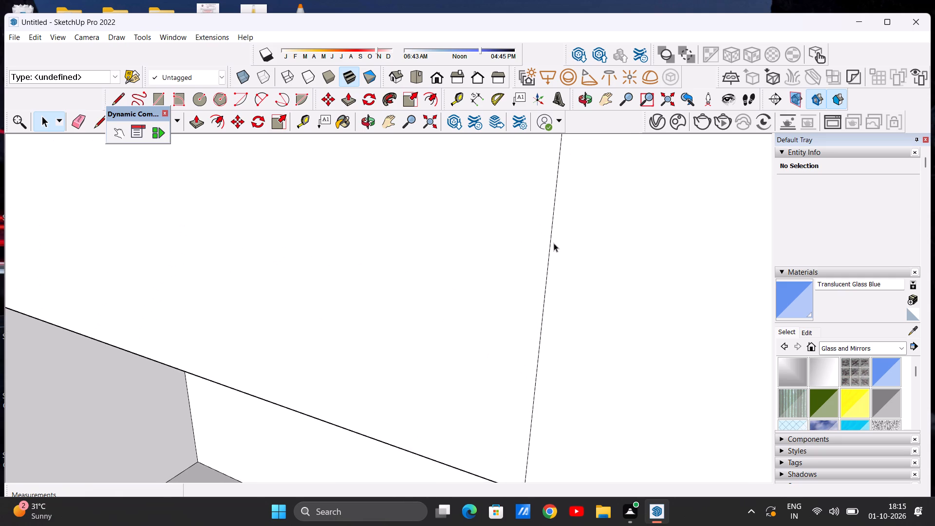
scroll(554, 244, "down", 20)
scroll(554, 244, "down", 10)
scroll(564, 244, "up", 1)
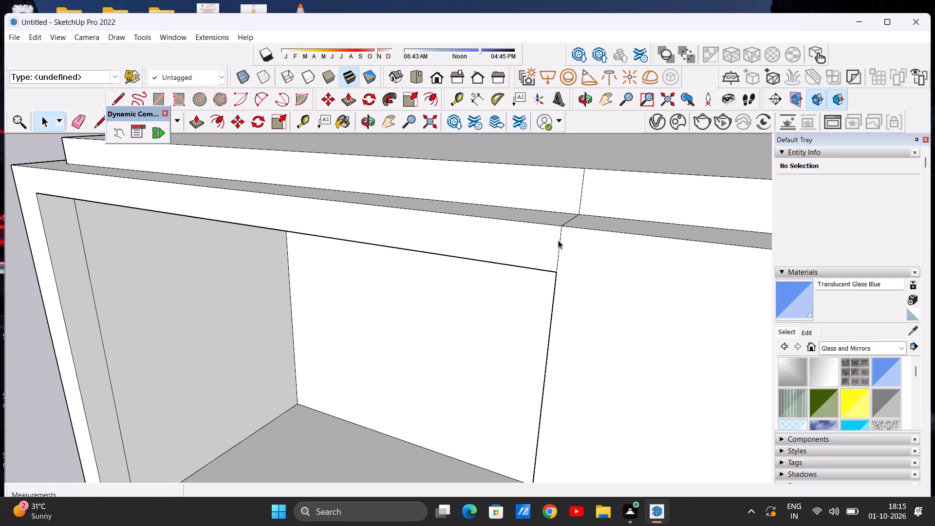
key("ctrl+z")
Draw a vertical line about 6 1/4" long from the opening's outer front corner beside the solid wall up to the beam's top edge.
middle_click_drag(523, 244, 575, 285)
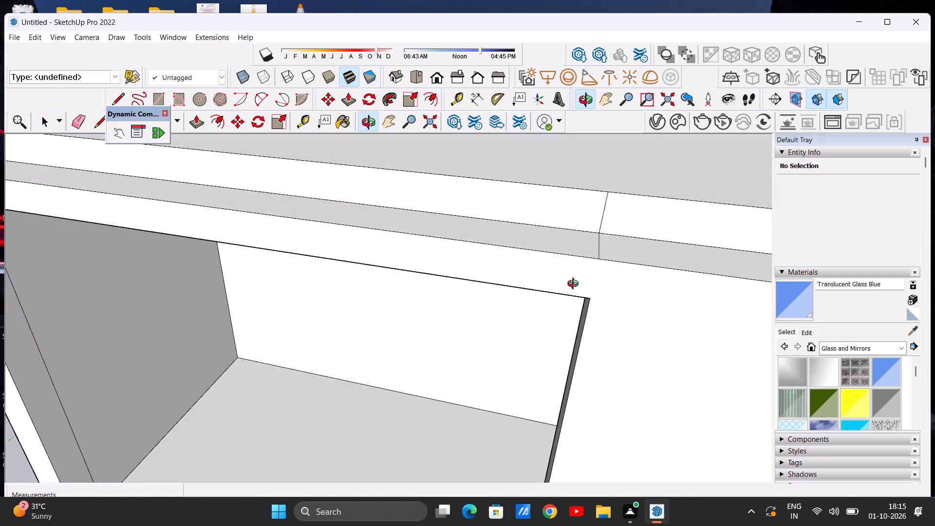
middle_click_drag(575, 285, 576, 244)
scroll(583, 256, "up", 11)
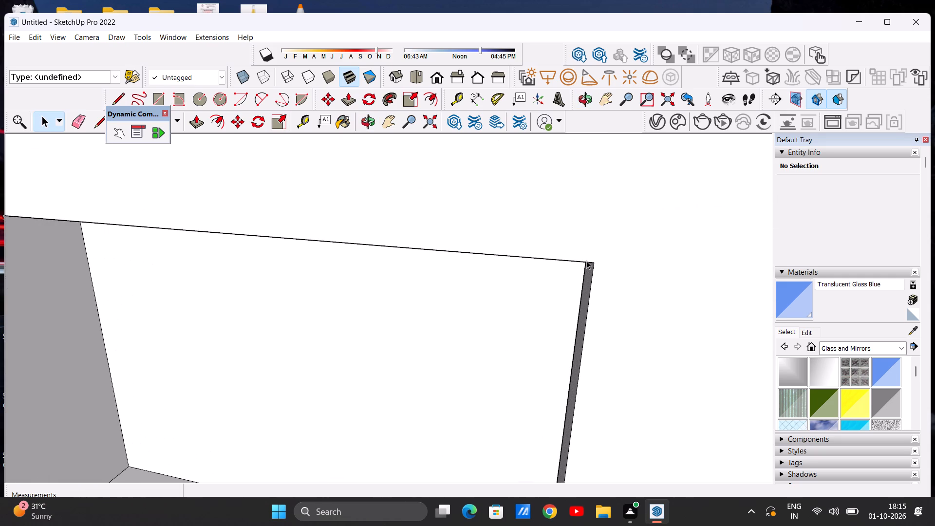
key("l")
left_click(596, 263)
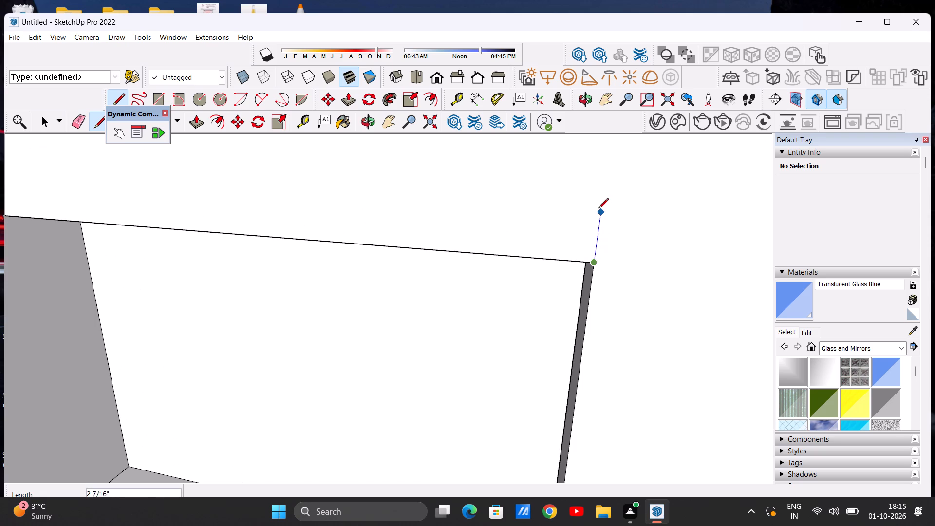
scroll(598, 209, "down", 8)
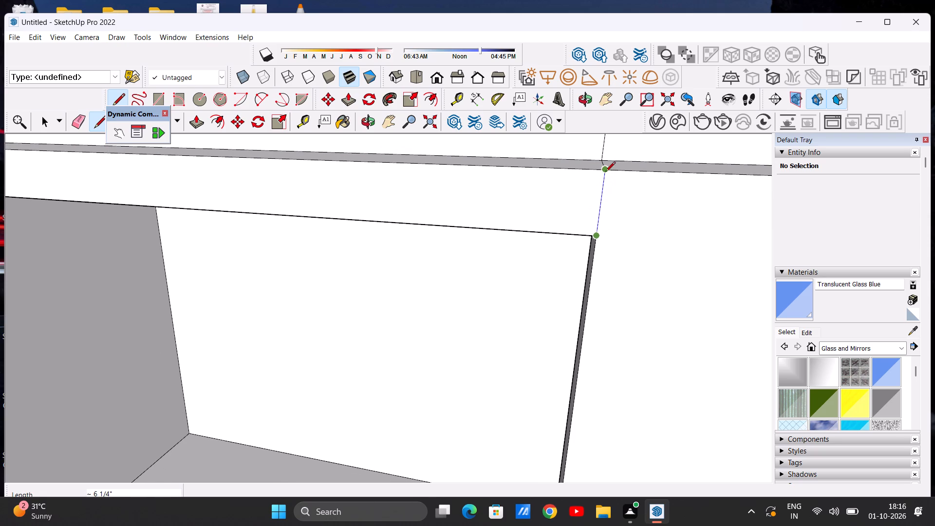
left_click(606, 169)
scroll(604, 169, "up", 8)
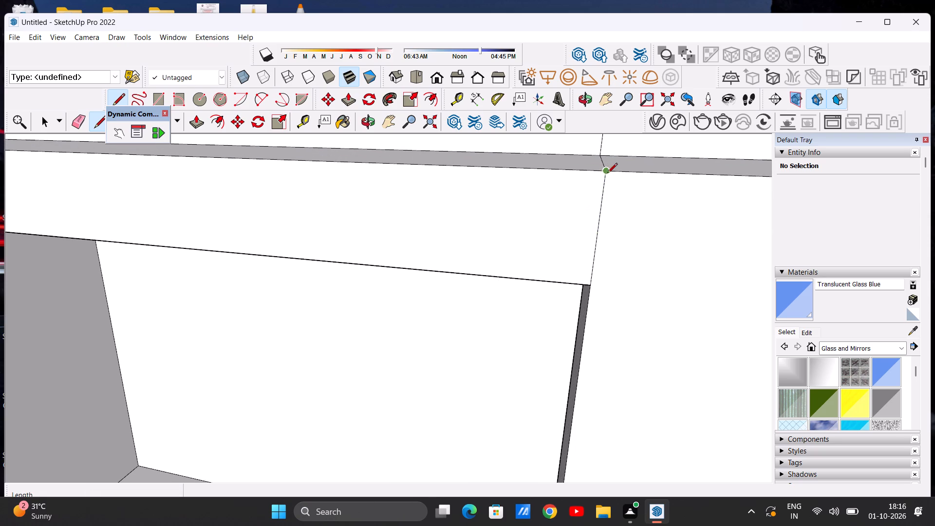
scroll(607, 174, "up", 13)
key("space")
Draw a vertical line about 6 1/4" long from the opening's opposite top corner, at the side wall, up to the beam's top edge.
scroll(588, 242, "down", 9)
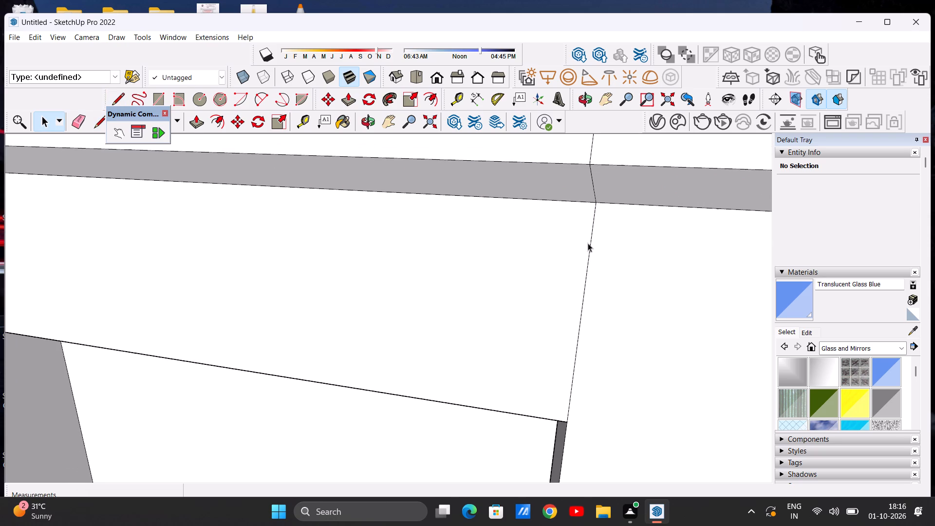
scroll(588, 243, "down", 6)
scroll(598, 214, "up", 20)
scroll(598, 214, "up", 12)
scroll(587, 246, "down", 6)
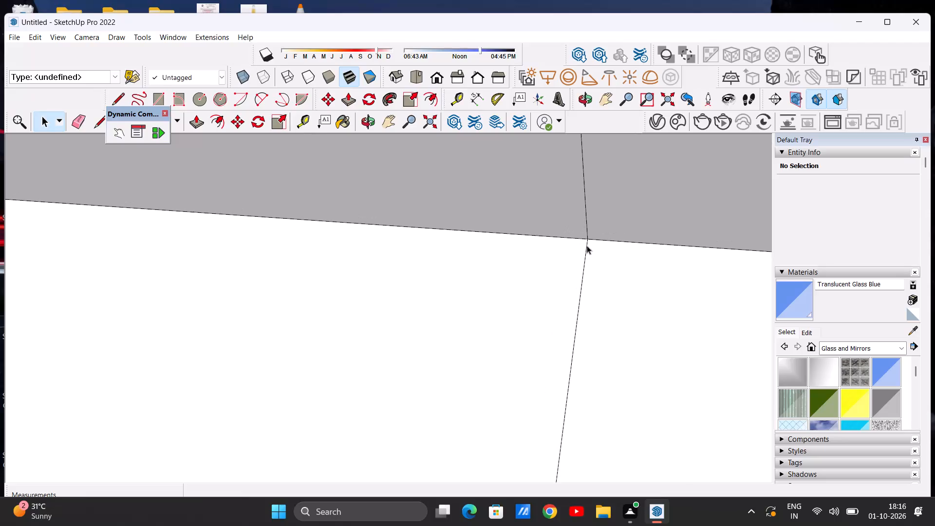
scroll(587, 245, "down", 12)
scroll(585, 243, "up", 1)
scroll(583, 244, "down", 20)
scroll(583, 244, "down", 20)
scroll(583, 244, "down", 7)
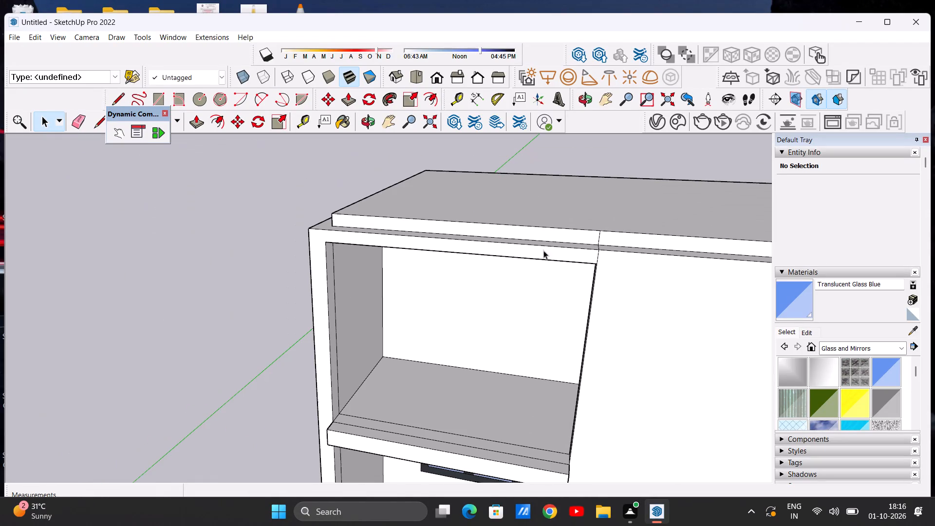
middle_click_drag(289, 248, 395, 222)
scroll(438, 220, "up", 7)
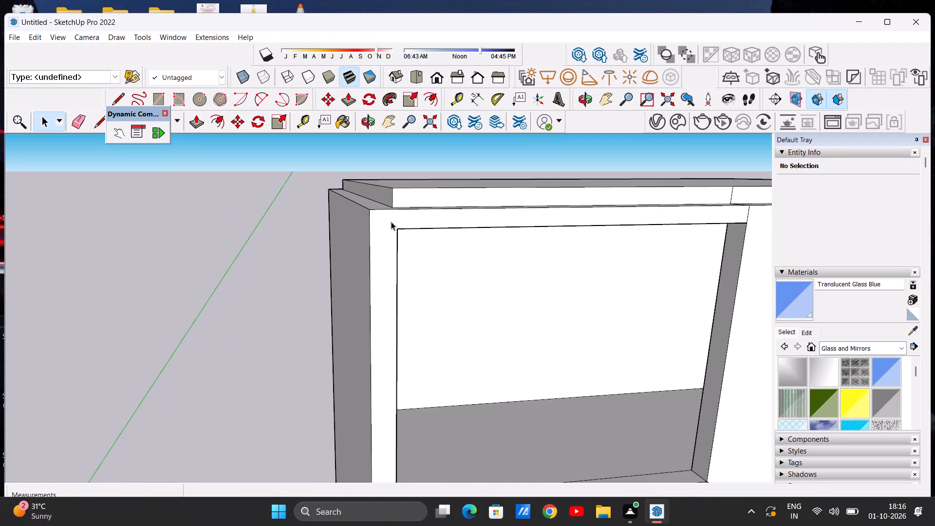
scroll(391, 222, "up", 5)
scroll(370, 225, "down", 10)
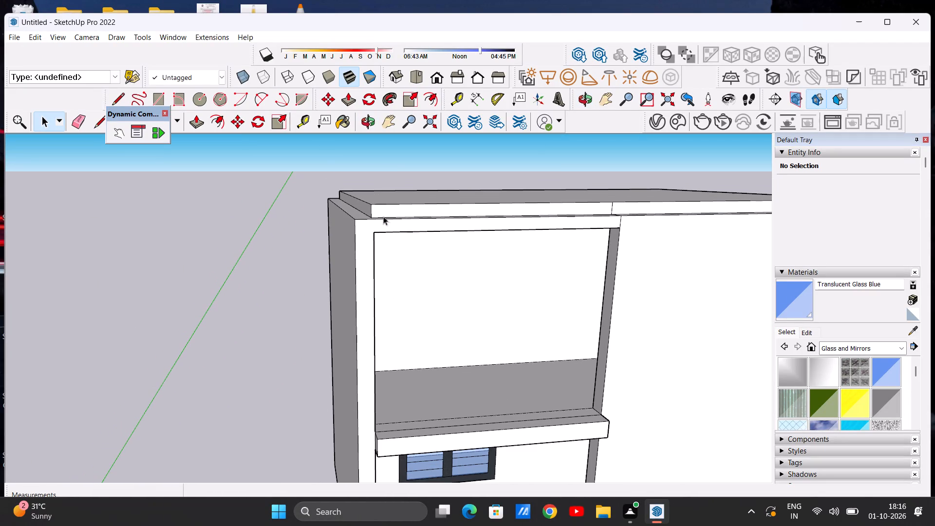
scroll(382, 216, "up", 12)
key("l")
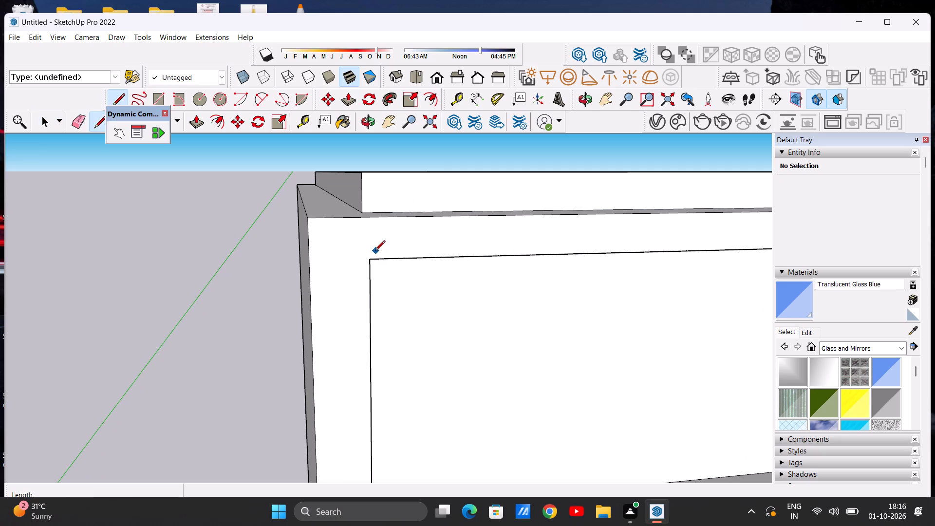
left_click(373, 258)
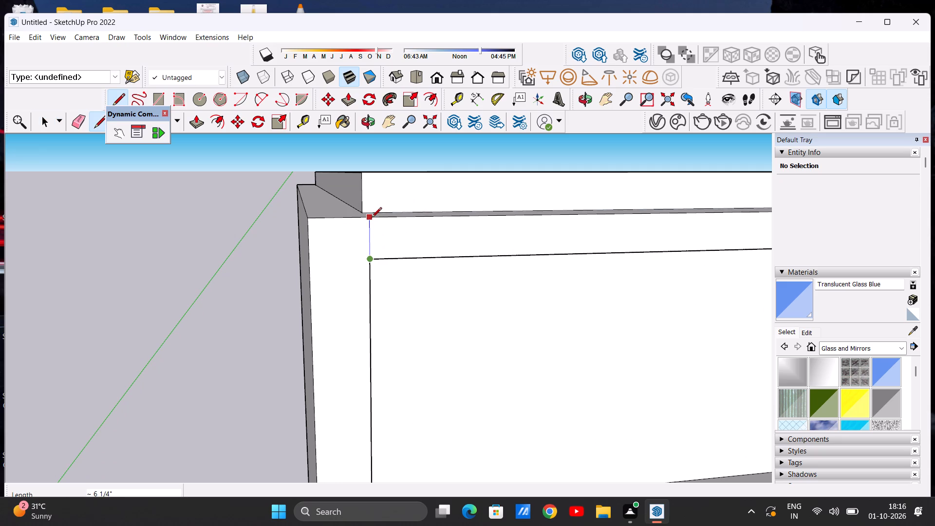
left_click(371, 218)
key("space")
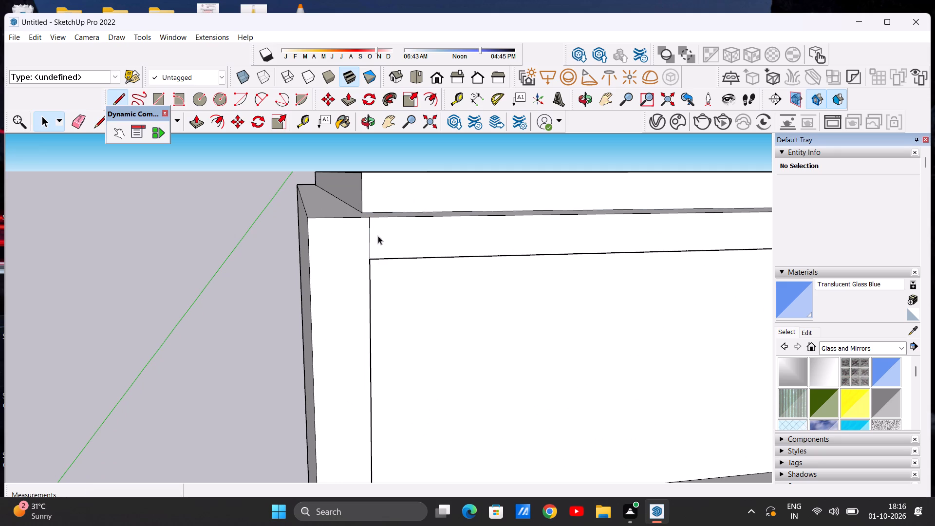
Push/pull the beam's front face above the upper bay about 6 3/16" outward.
key("p")
left_click(425, 239)
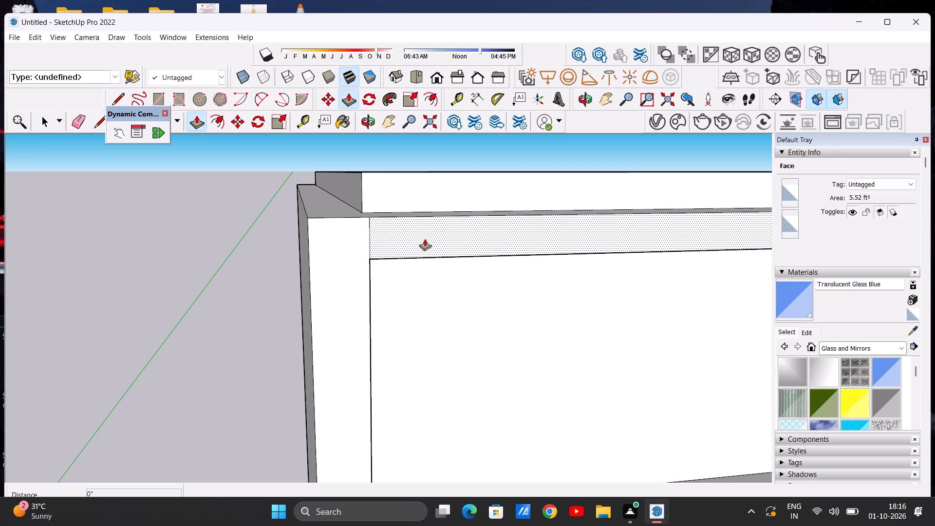
scroll(425, 256, "down", 10)
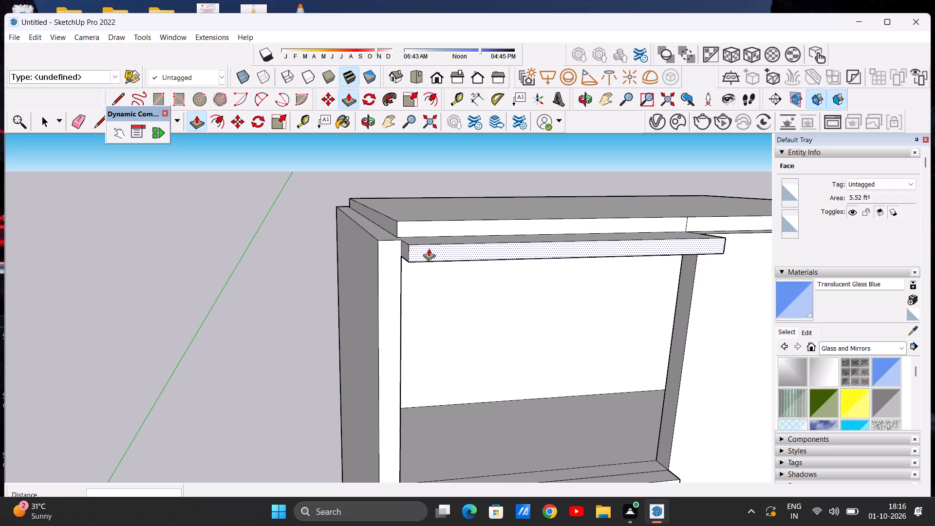
middle_click_drag(422, 253, 509, 266)
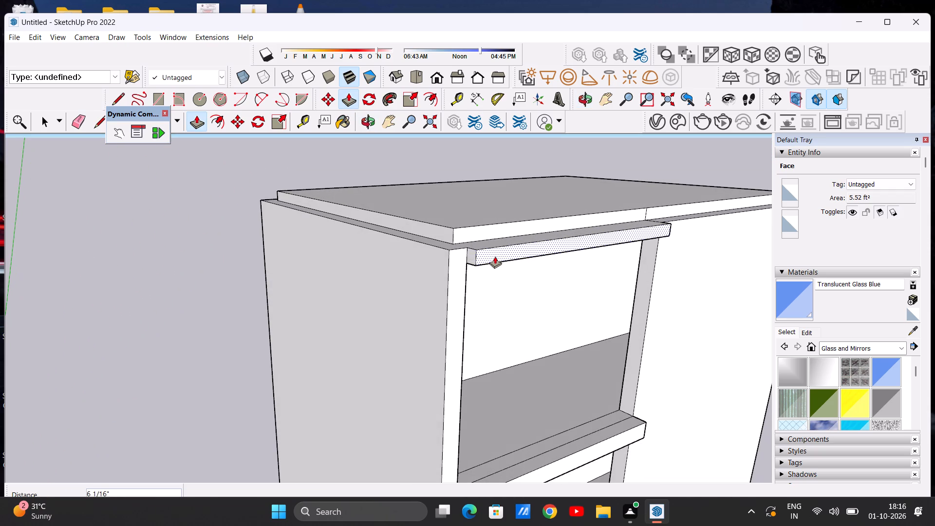
scroll(491, 254, "up", 11)
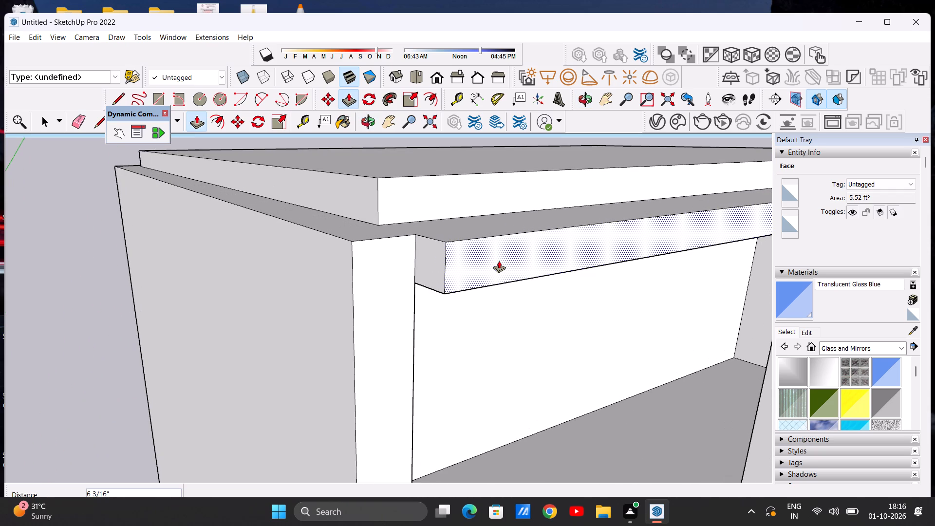
left_click(499, 261)
key("space")
Examine the projecting beam, roof slab and front bays from the front, the sides and above.
scroll(391, 259, "down", 11)
middle_click_drag(549, 254, 542, 254)
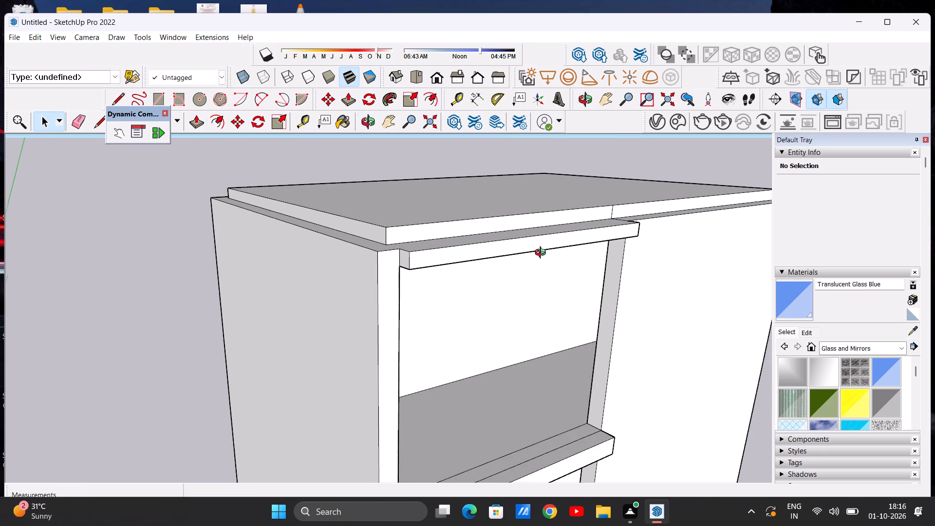
middle_click_drag(542, 254, 260, 230)
scroll(292, 211, "up", 2)
scroll(357, 270, "down", 6)
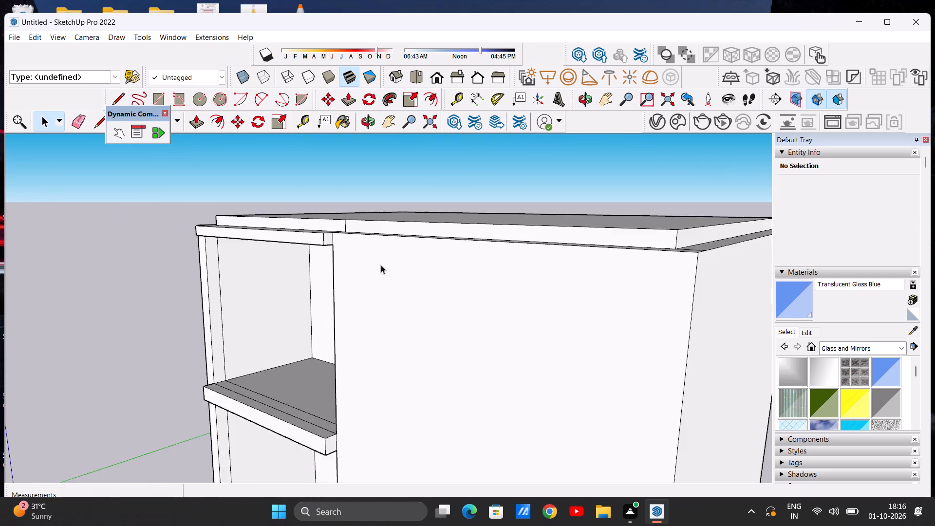
scroll(381, 265, "down", 4)
scroll(280, 241, "up", 1)
middle_click_drag(279, 256, 411, 374)
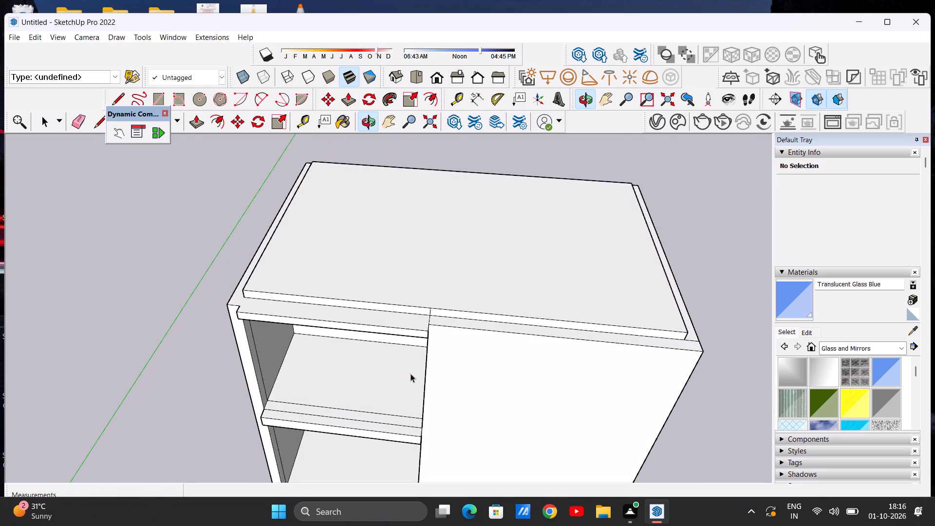
scroll(370, 294, "down", 1)
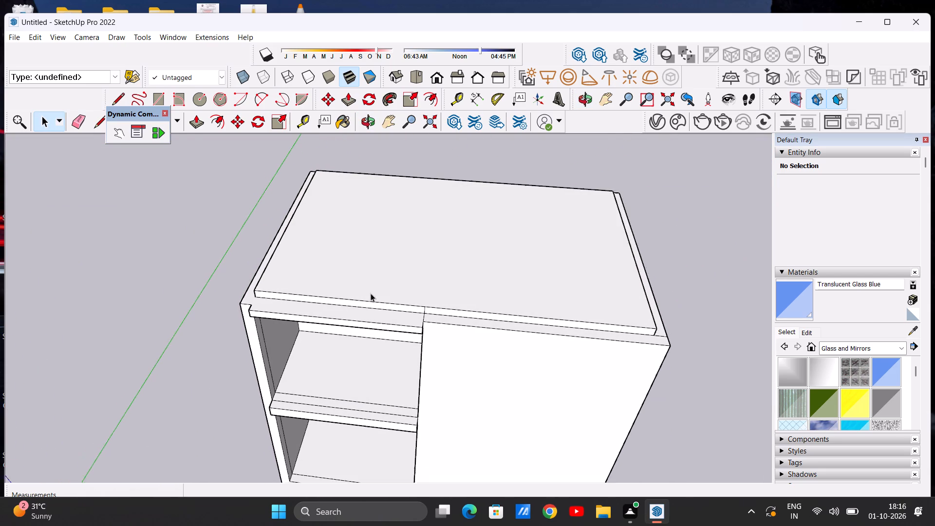
scroll(371, 293, "down", 3)
middle_click_drag(362, 303, 382, 359)
scroll(399, 341, "up", 8)
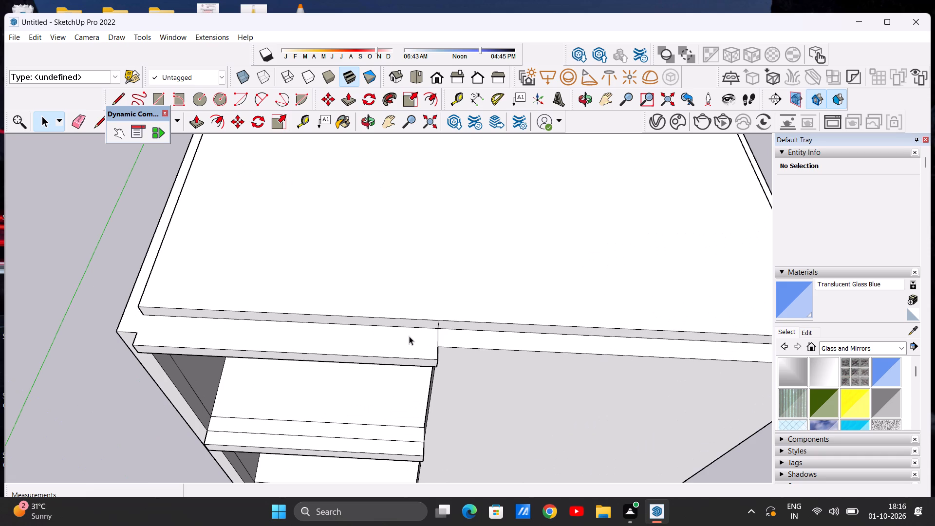
scroll(409, 336, "down", 10)
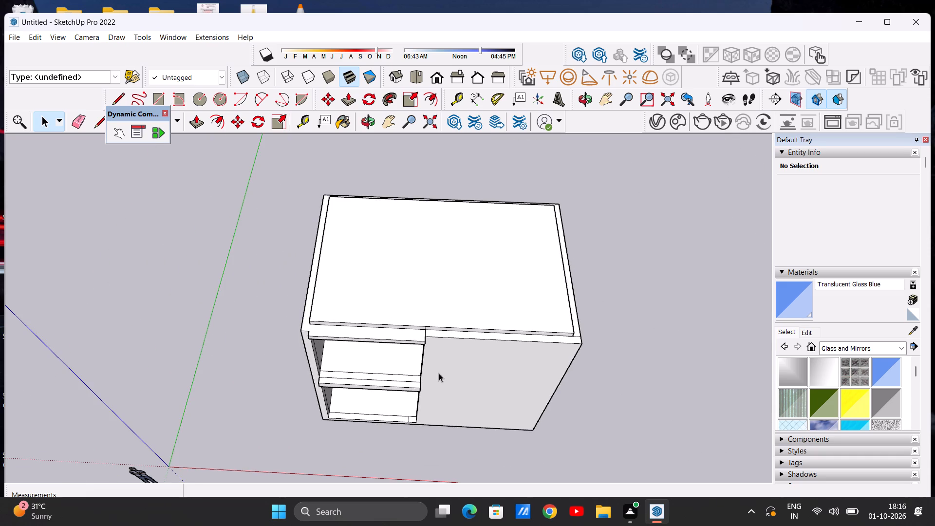
middle_click_drag(439, 373, 444, 229)
middle_click_drag(444, 272, 444, 255)
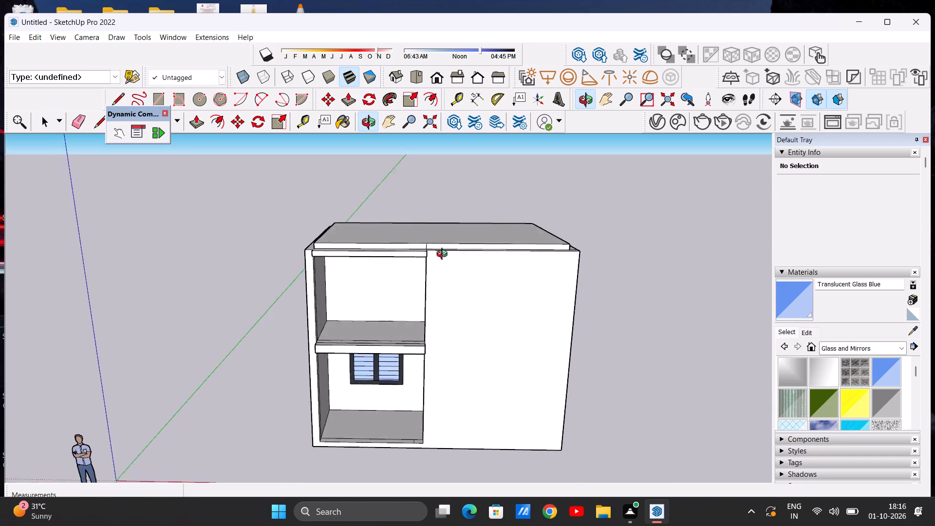
middle_click_drag(444, 255, 439, 245)
middle_click_drag(441, 365, 370, 370)
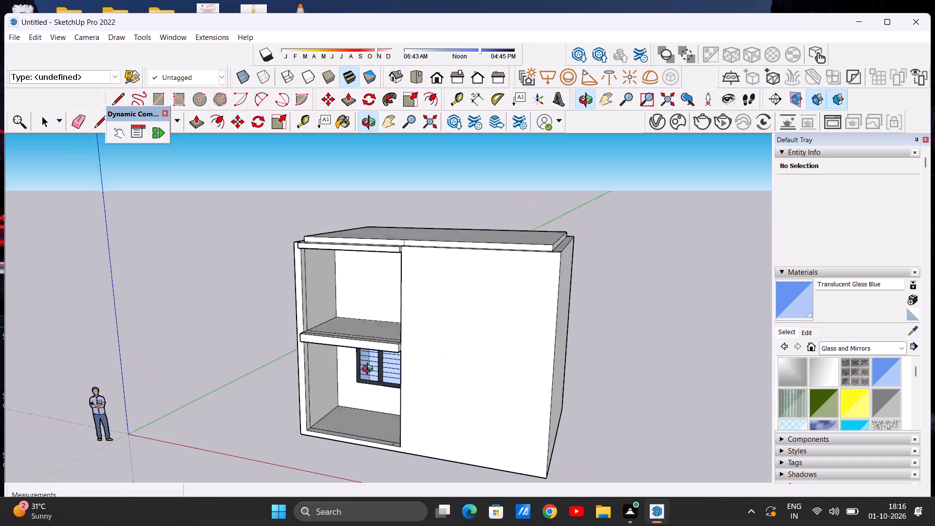
middle_click_drag(370, 370, 378, 445)
scroll(382, 436, "up", 1)
scroll(434, 361, "down", 4)
middle_click_drag(448, 345, 469, 438)
scroll(469, 438, "up", 1)
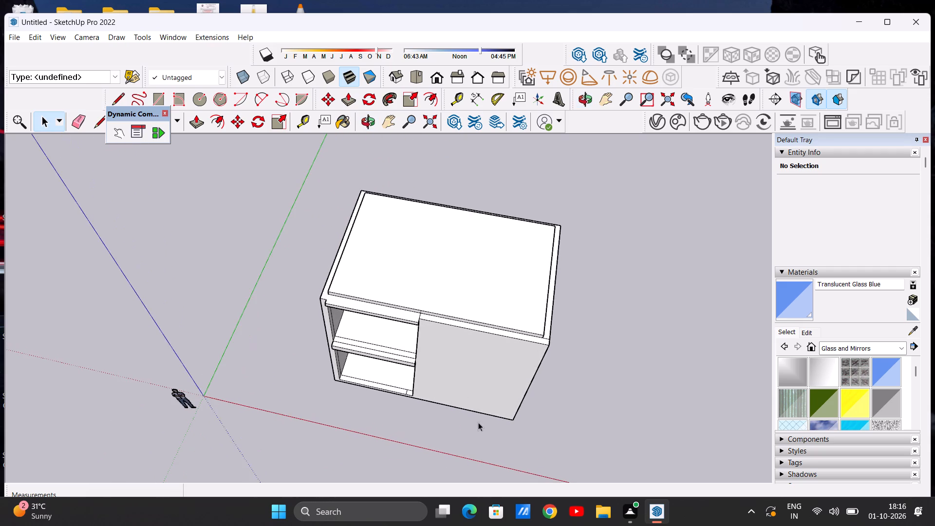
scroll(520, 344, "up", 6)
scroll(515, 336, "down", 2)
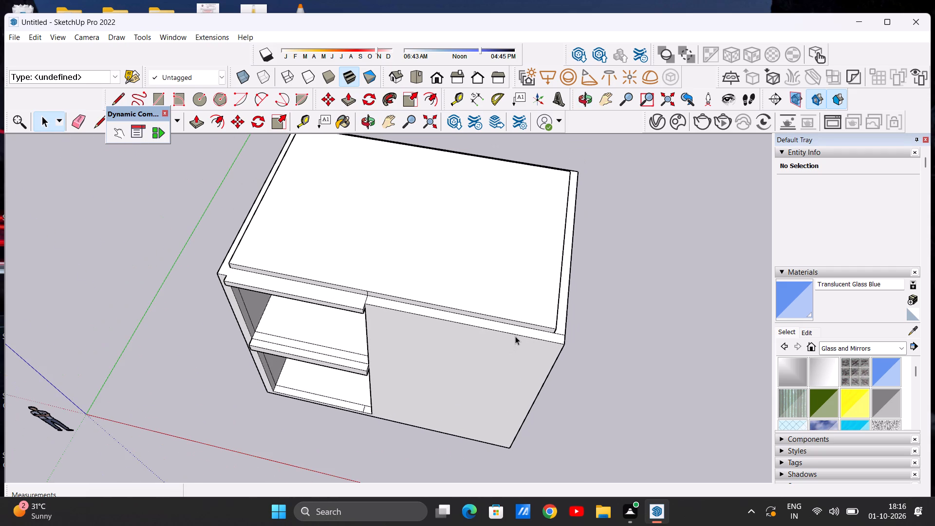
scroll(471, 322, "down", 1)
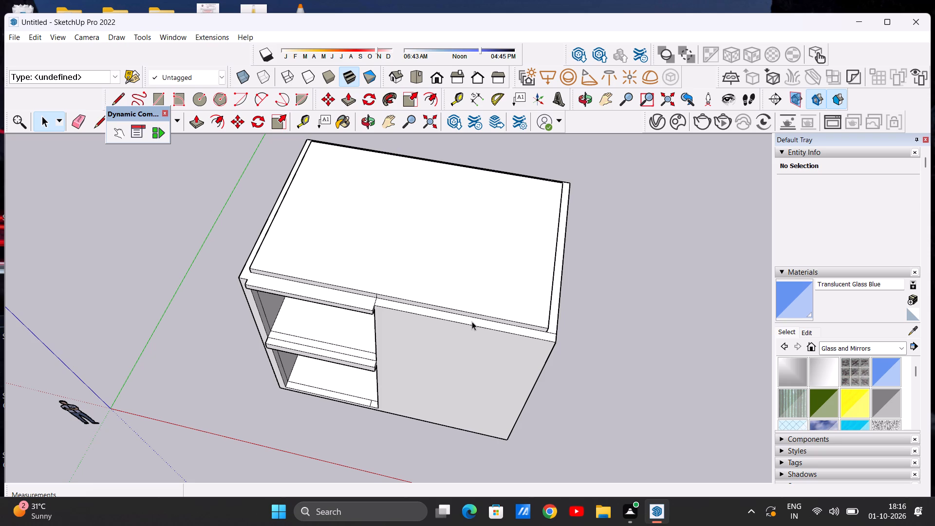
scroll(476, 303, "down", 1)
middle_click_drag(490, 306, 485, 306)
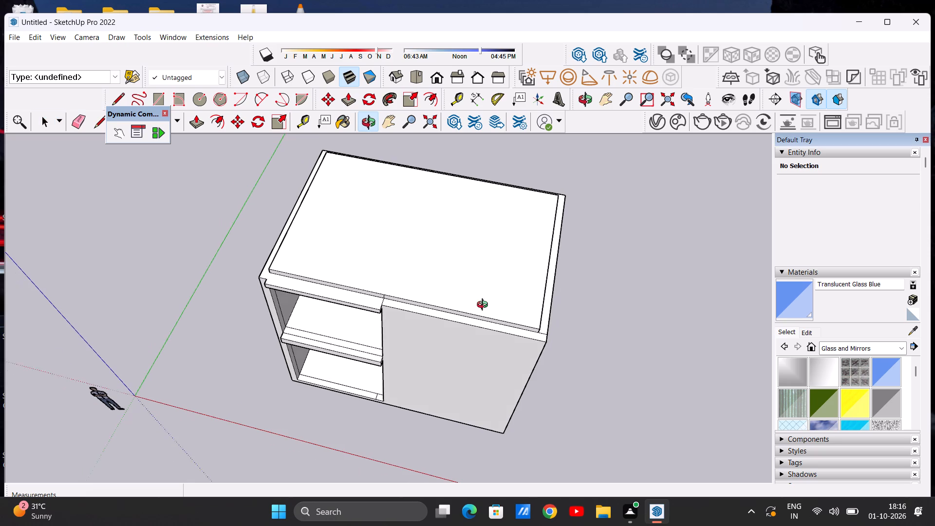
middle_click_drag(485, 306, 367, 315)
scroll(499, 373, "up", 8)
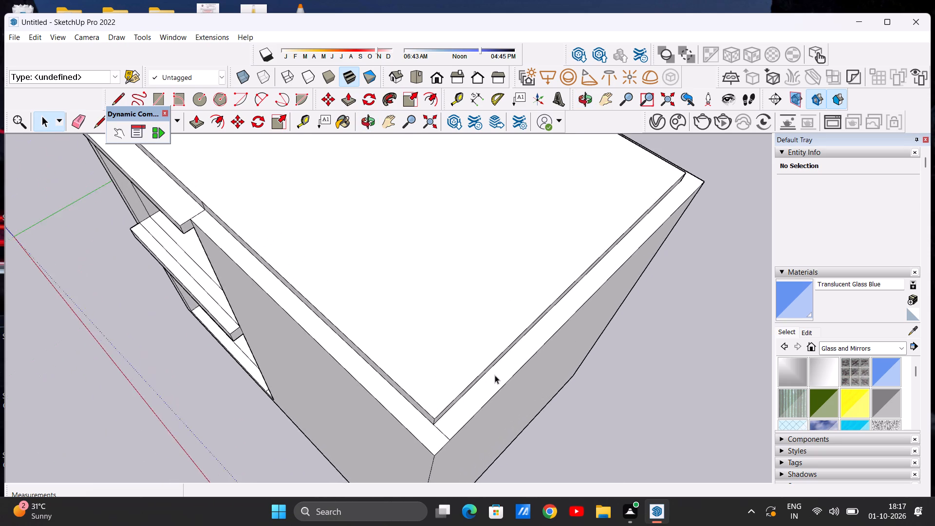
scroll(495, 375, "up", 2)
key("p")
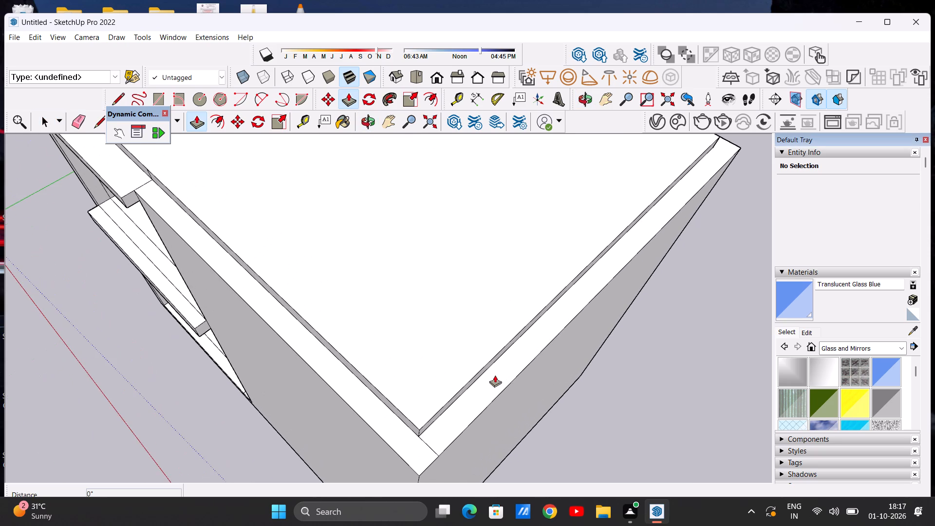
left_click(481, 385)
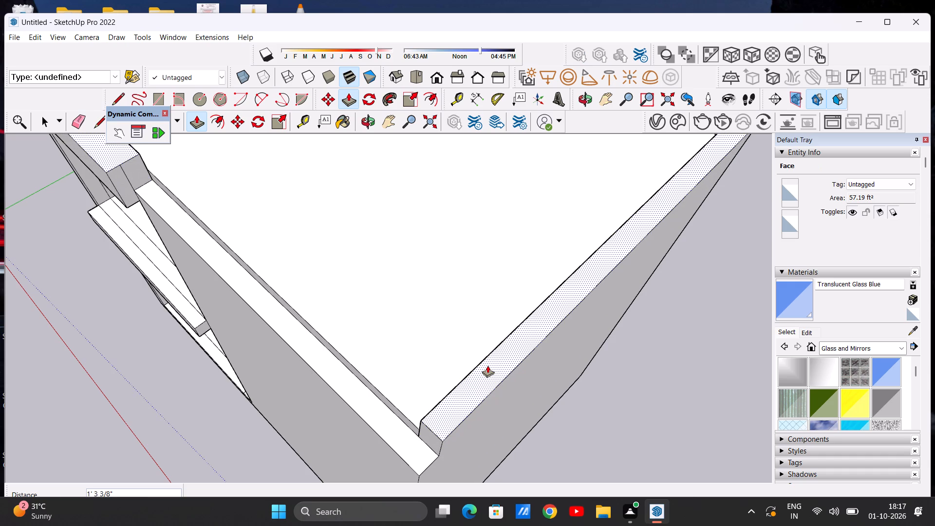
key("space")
Draw a 9" line across the wall top from the side wall's inner front corner beside the beam to the roof slab's corner.
scroll(489, 366, "down", 15)
middle_click_drag(271, 303, 454, 289)
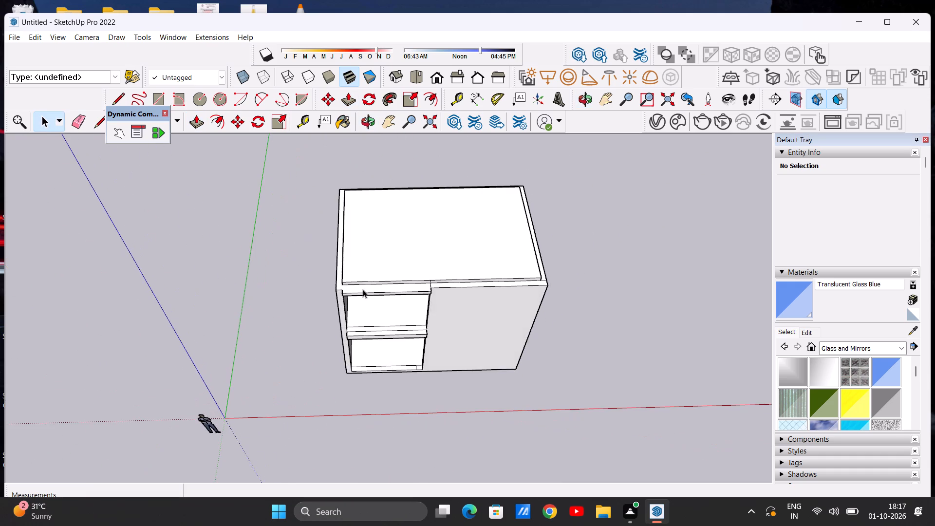
scroll(346, 290, "up", 19)
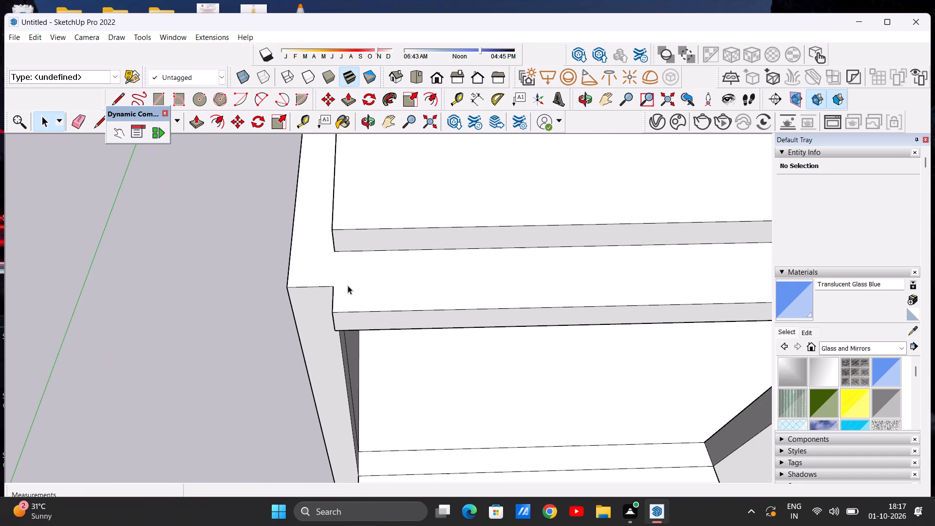
key("l")
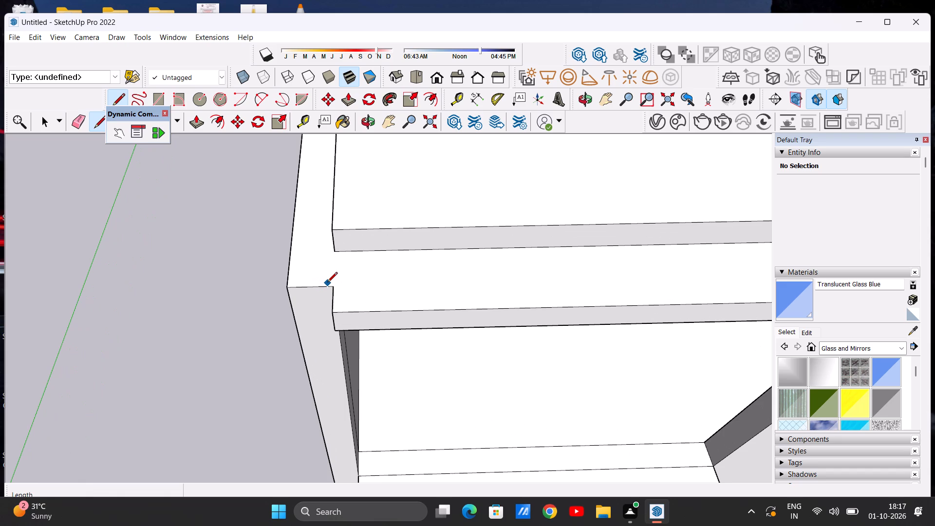
left_click(336, 285)
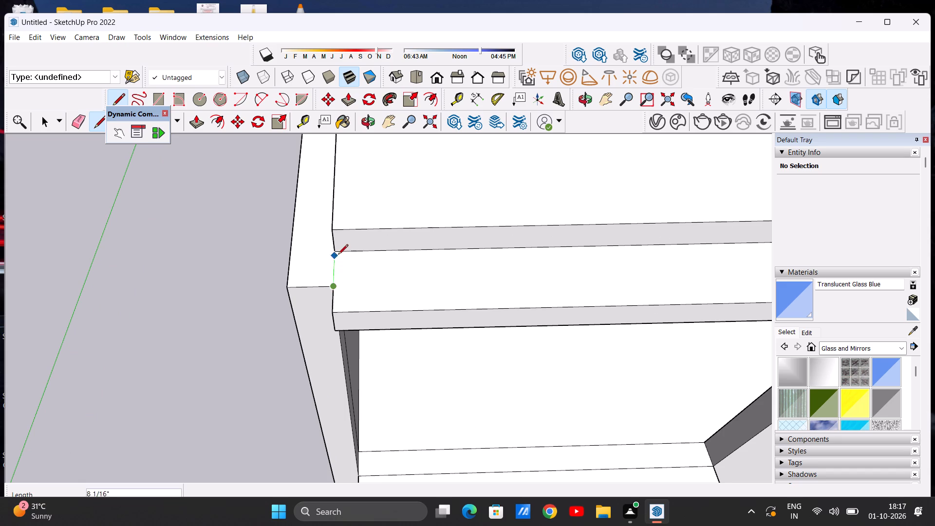
left_click(337, 251)
key("space")
Push/pull the top face of the two side walls and back wall up 6' to form a roof parapet.
scroll(316, 286, "down", 20)
scroll(316, 286, "down", 4)
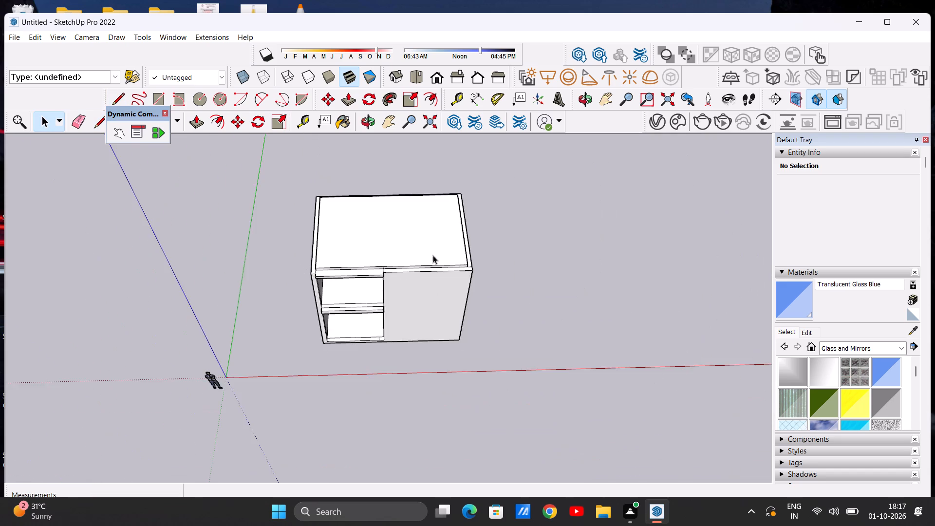
middle_click_drag(457, 256, 300, 244)
scroll(486, 258, "up", 15)
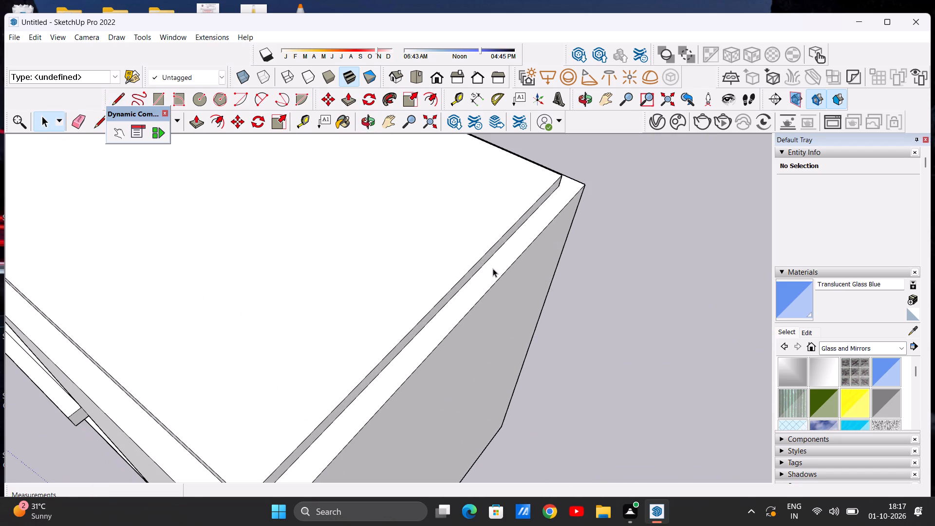
key("p")
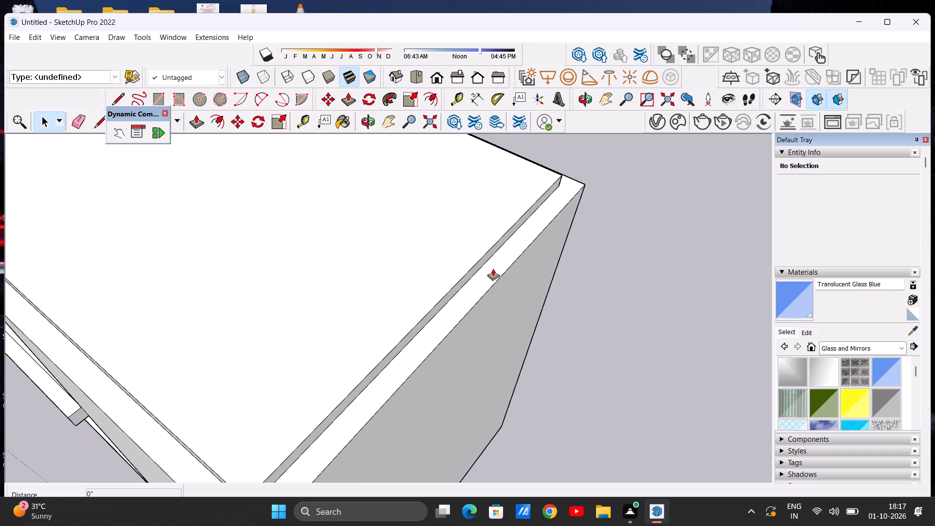
left_click(475, 283)
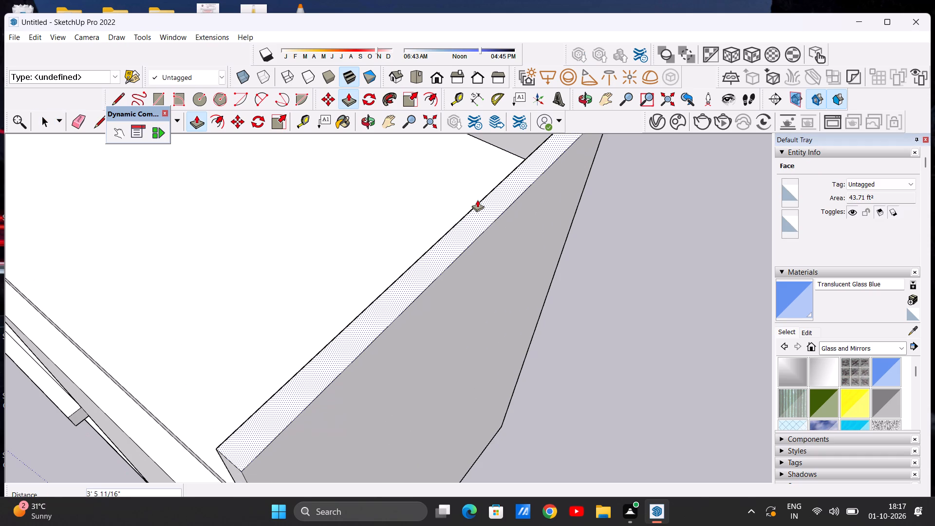
type("6'")
key("Return")
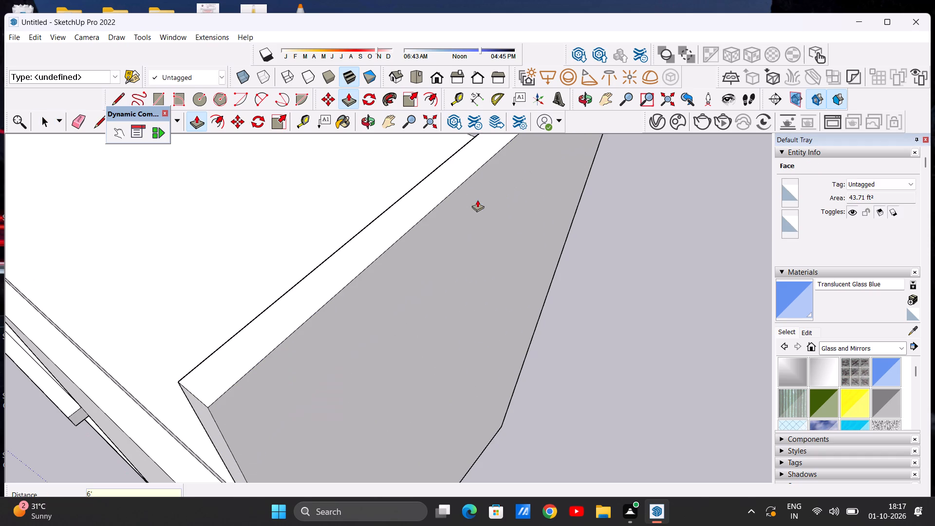
key("space")
Erase the two vertical seam lines on the inner face of the parapet on the open-bay side.
scroll(412, 255, "down", 20)
middle_click_drag(313, 259, 337, 219)
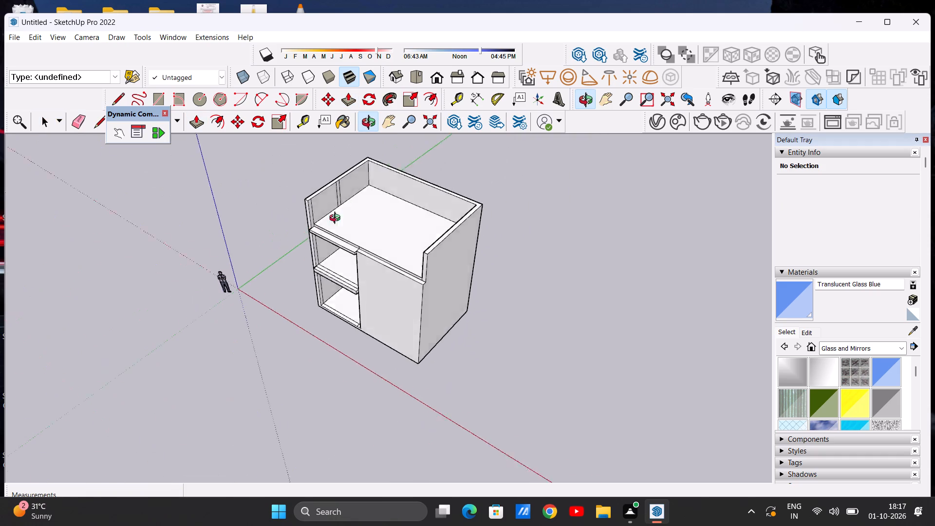
middle_click_drag(337, 219, 320, 169)
scroll(341, 190, "up", 13)
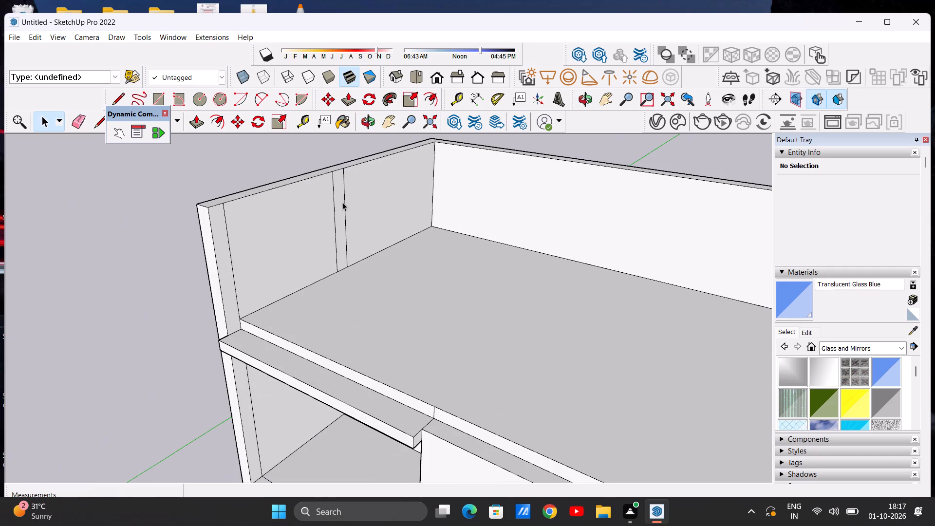
key("e")
scroll(305, 204, "up", 3)
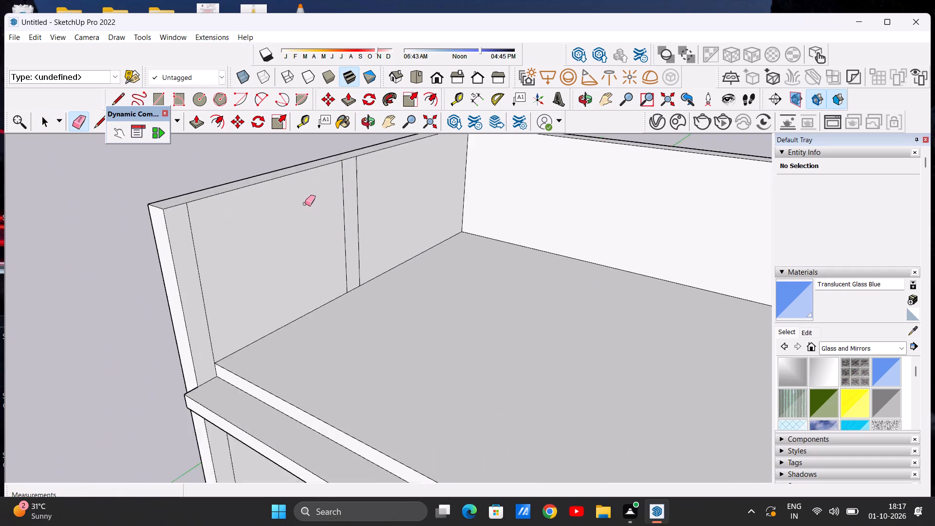
scroll(305, 204, "up", 3)
left_click_drag(389, 185, 342, 197)
left_click_drag(366, 201, 345, 216)
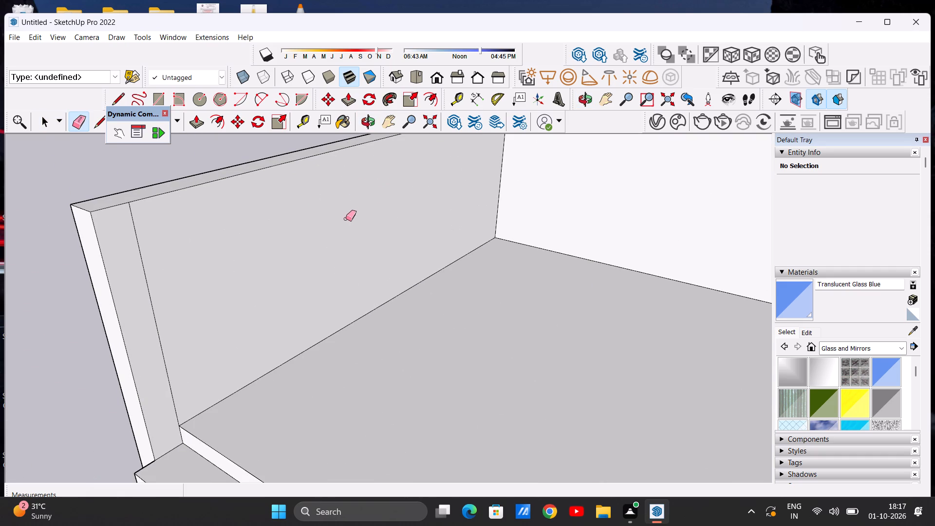
Erase the two vertical seam lines on the inner face of the opposite side parapet.
scroll(383, 233, "down", 9)
middle_click_drag(355, 279, 550, 255)
scroll(635, 225, "up", 2)
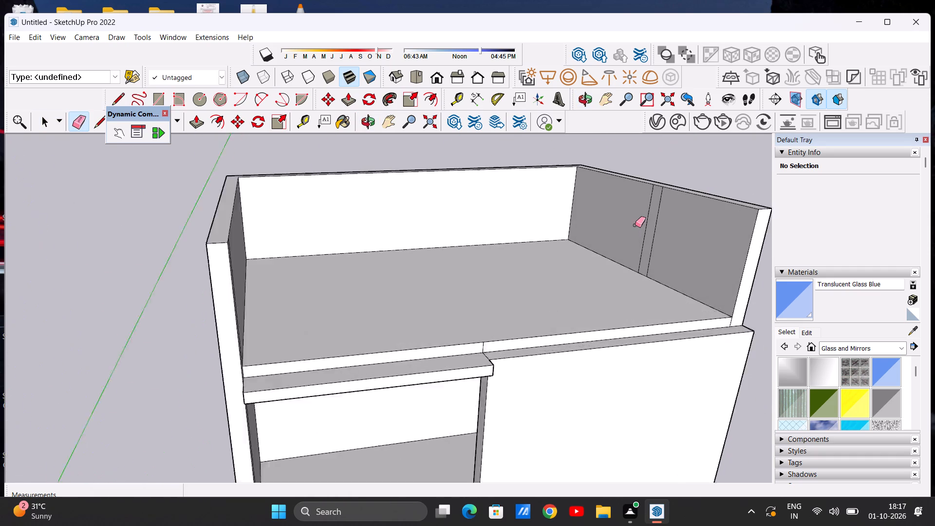
scroll(635, 225, "up", 10)
left_click_drag(670, 220, 622, 210)
scroll(652, 233, "down", 3)
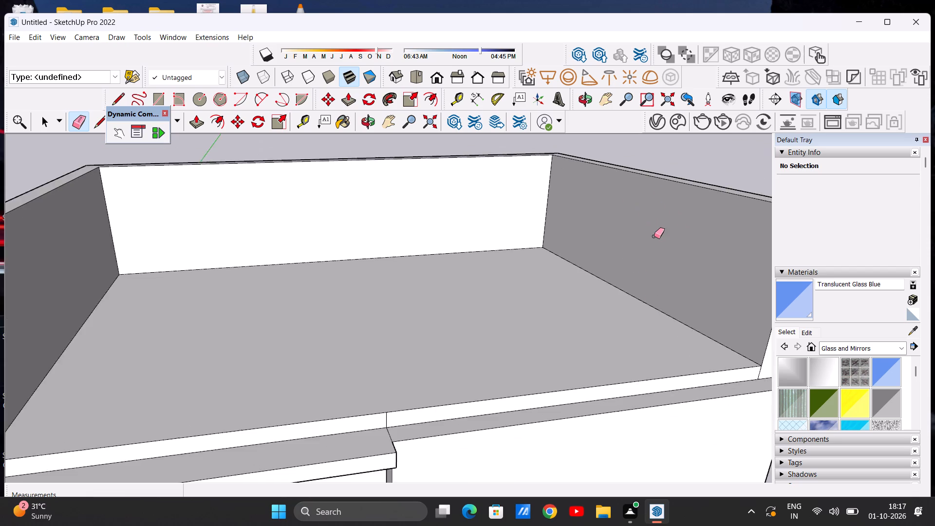
Examine the roof parapet, beam and front bays from the front and from above.
scroll(654, 236, "down", 15)
middle_click_drag(497, 271, 423, 190)
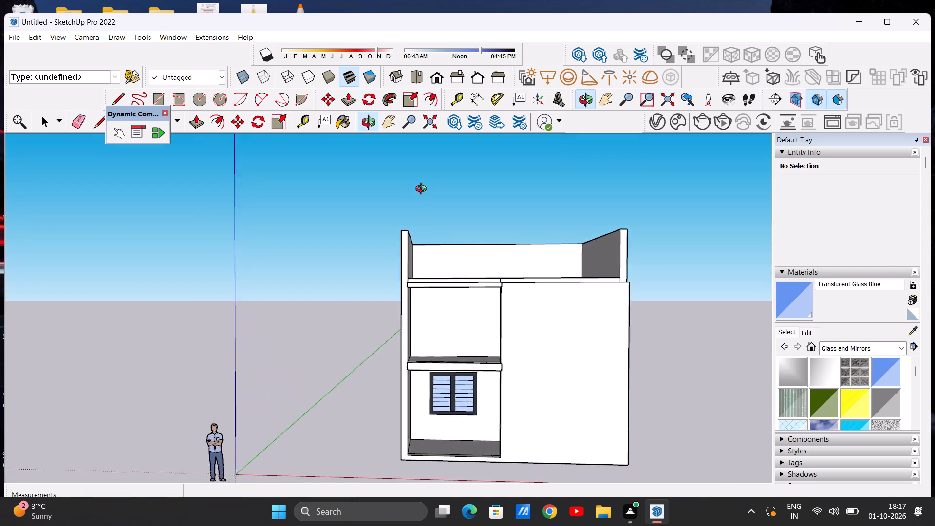
middle_click_drag(423, 190, 430, 186)
scroll(615, 280, "up", 4)
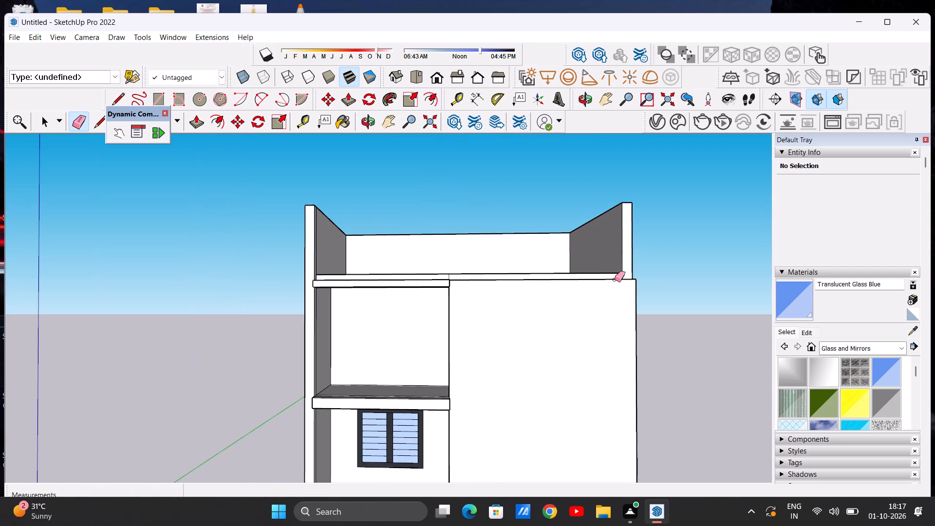
key("space")
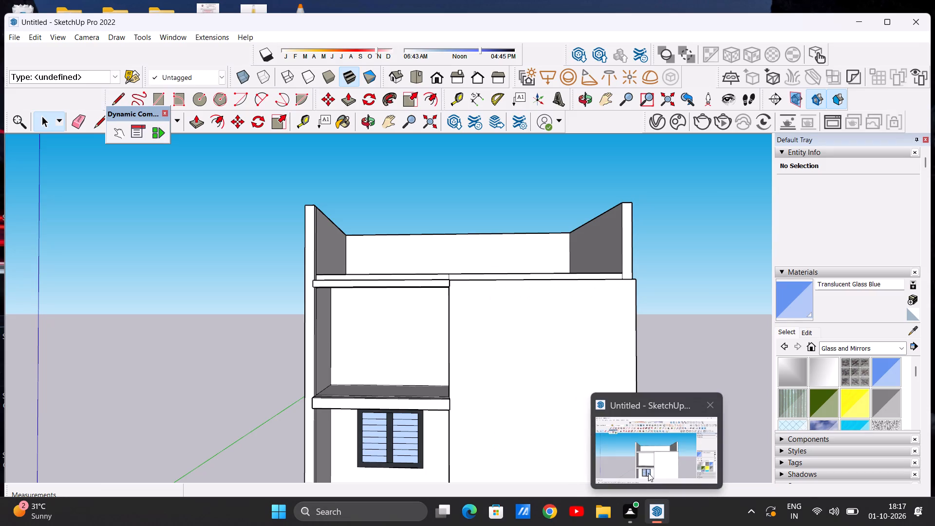
left_click(642, 465)
scroll(478, 310, "down", 10)
middle_click_drag(441, 315, 436, 326)
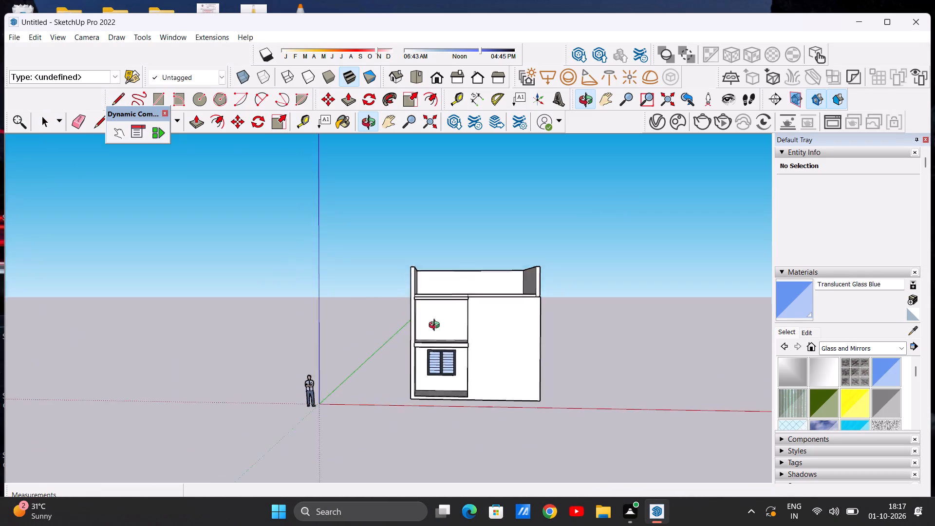
middle_click_drag(436, 326, 387, 439)
scroll(426, 295, "up", 12)
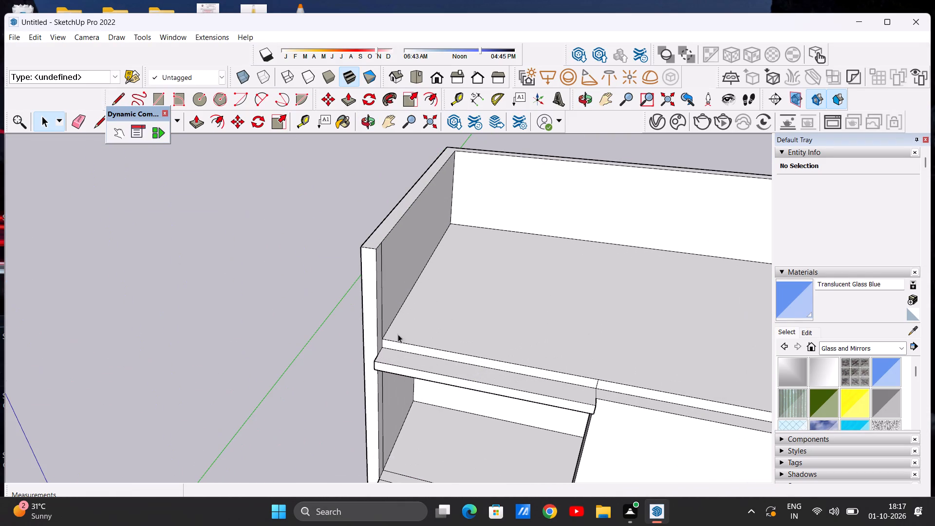
scroll(420, 338, "down", 1)
middle_click_drag(421, 361, 430, 422)
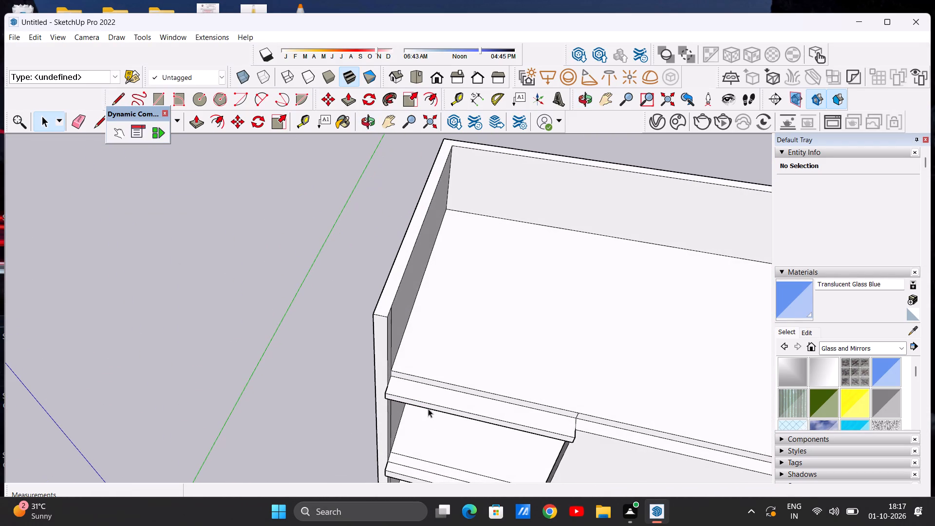
scroll(428, 406, "up", 7)
scroll(422, 375, "down", 11)
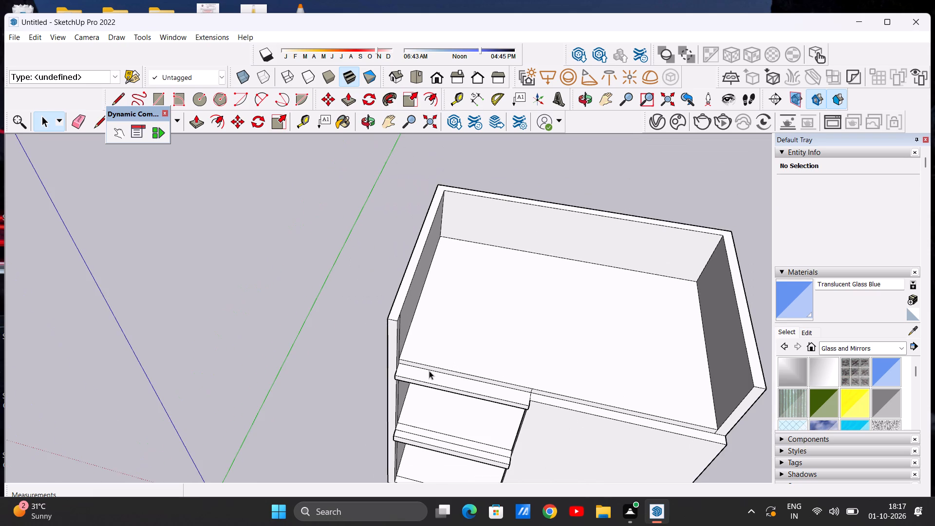
middle_click_drag(454, 374, 335, 276)
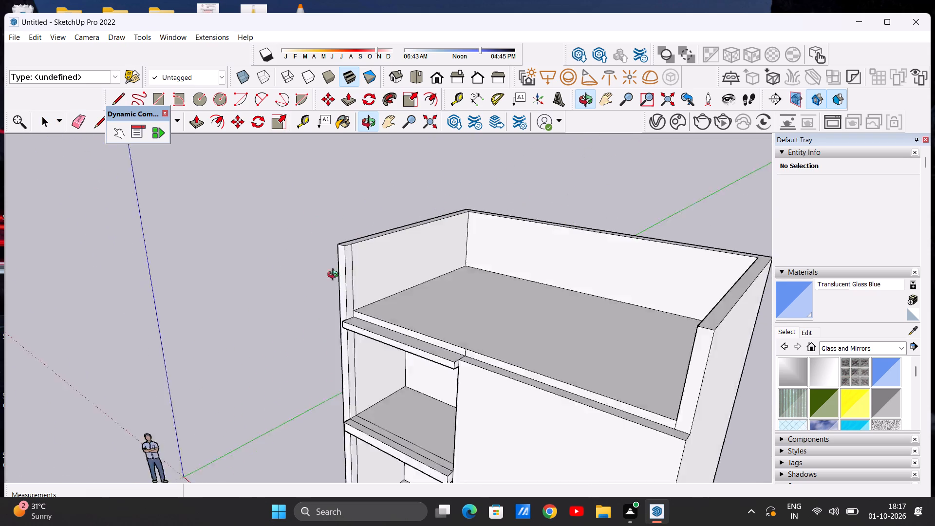
middle_click_drag(335, 276, 503, 223)
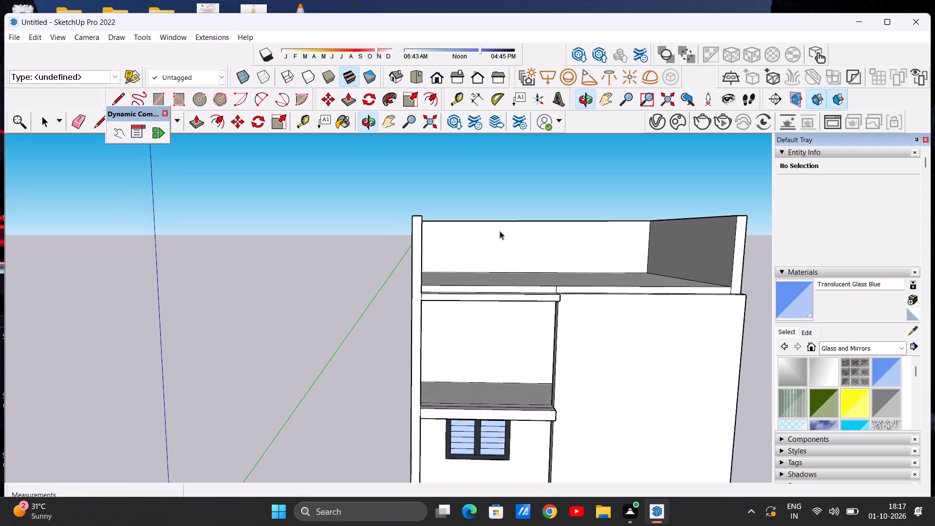
scroll(476, 311, "down", 7)
middle_click_drag(505, 350, 486, 317)
scroll(466, 333, "up", 6)
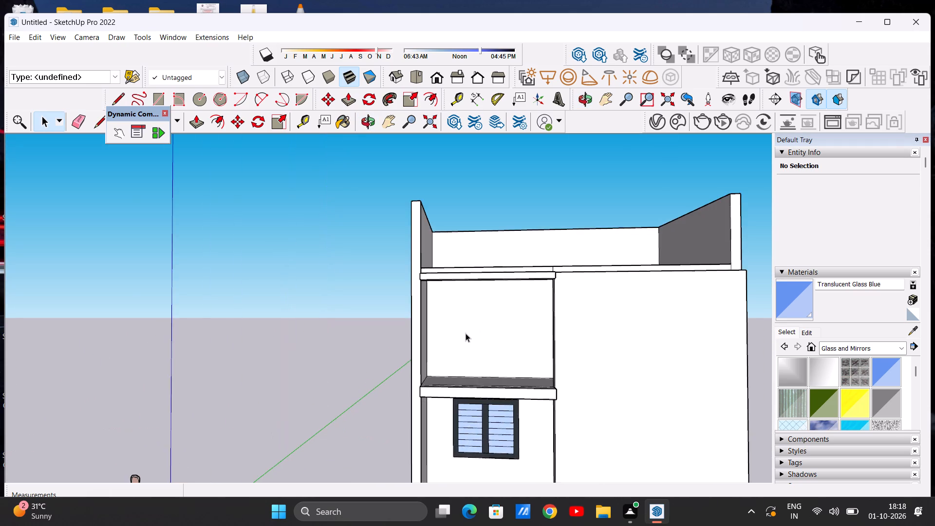
scroll(493, 340, "up", 5)
scroll(433, 354, "down", 4)
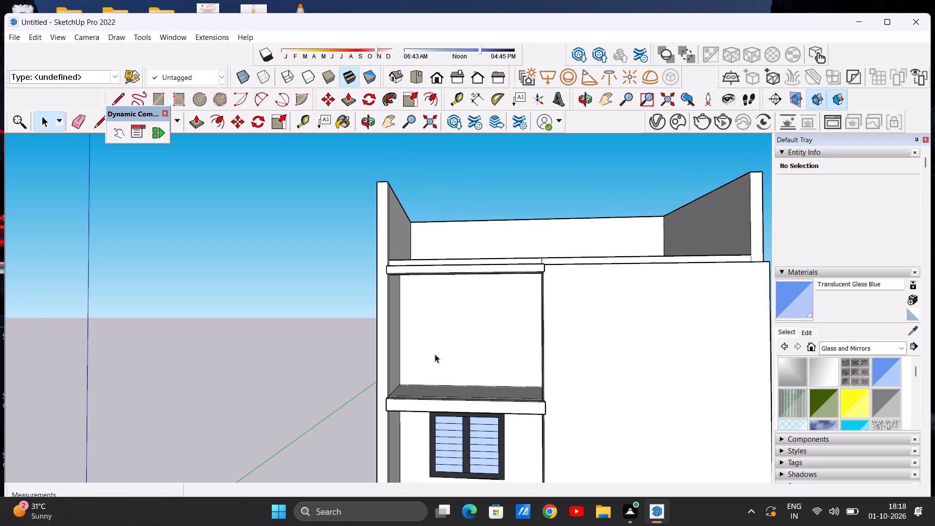
scroll(437, 355, "down", 5)
middle_click_drag(478, 356, 504, 367)
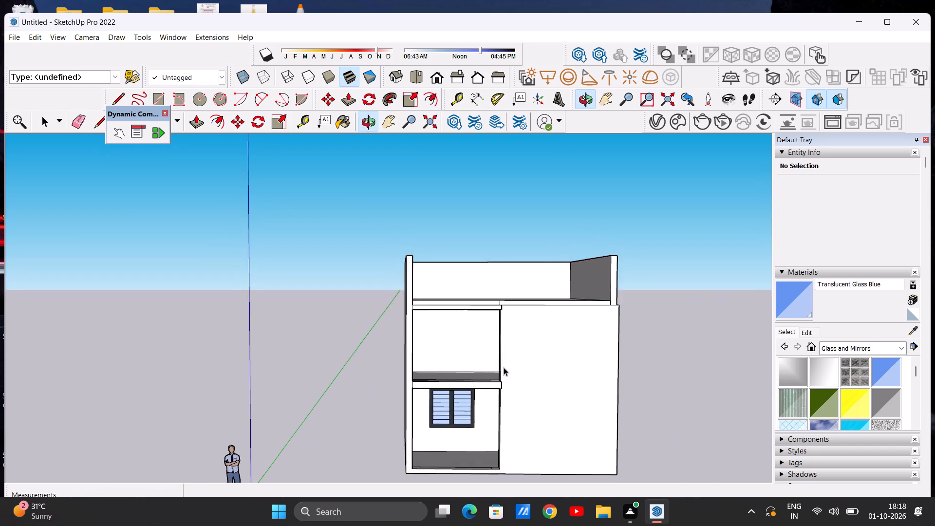
middle_click_drag(501, 369, 490, 372)
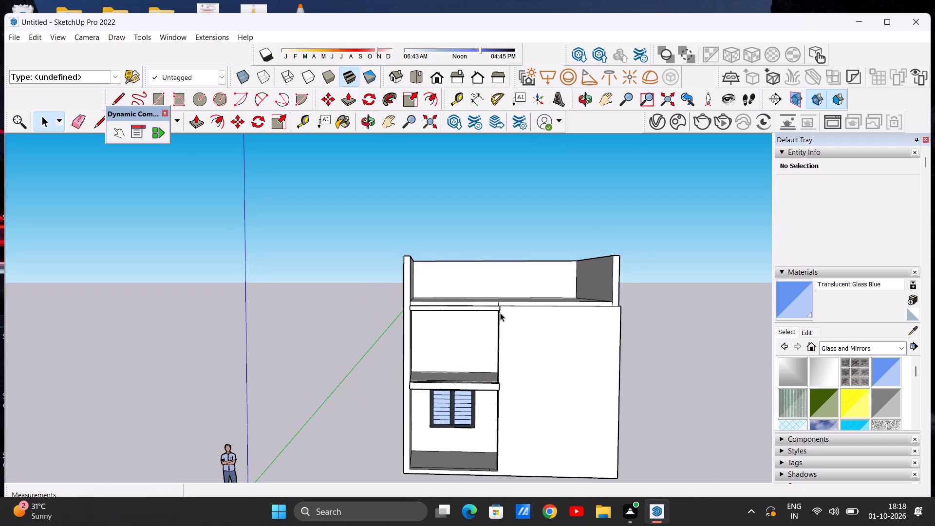
Push/pull the roof slab's front edge above the open bay outward 9" and a further 6 3/16", flush with the beam face.
middle_click_drag(513, 310, 498, 403)
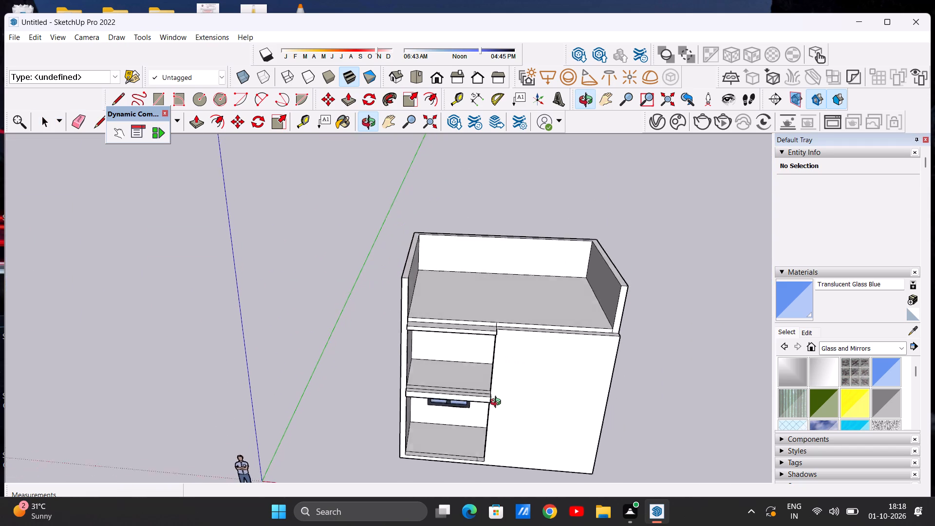
middle_click_drag(498, 403, 493, 413)
scroll(490, 342, "up", 8)
middle_click_drag(486, 336, 439, 345)
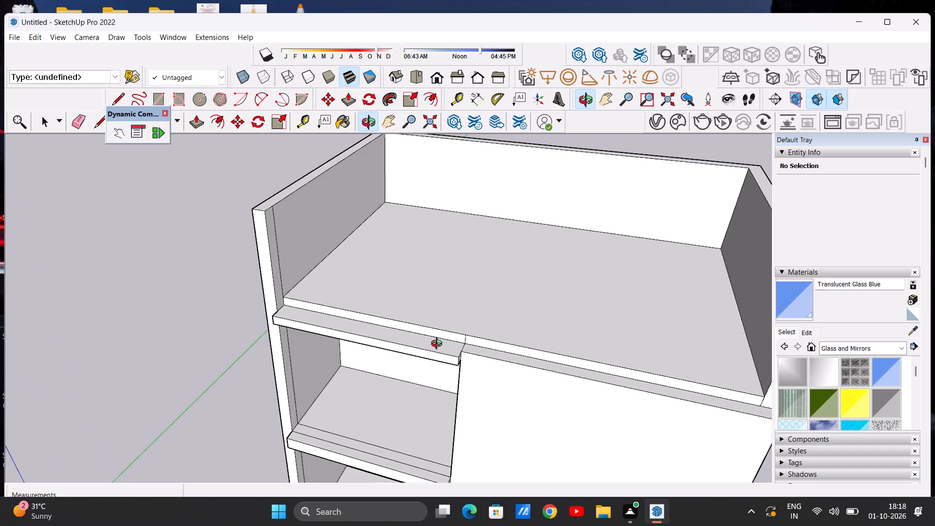
middle_click_drag(439, 345, 419, 337)
scroll(449, 328, "up", 5)
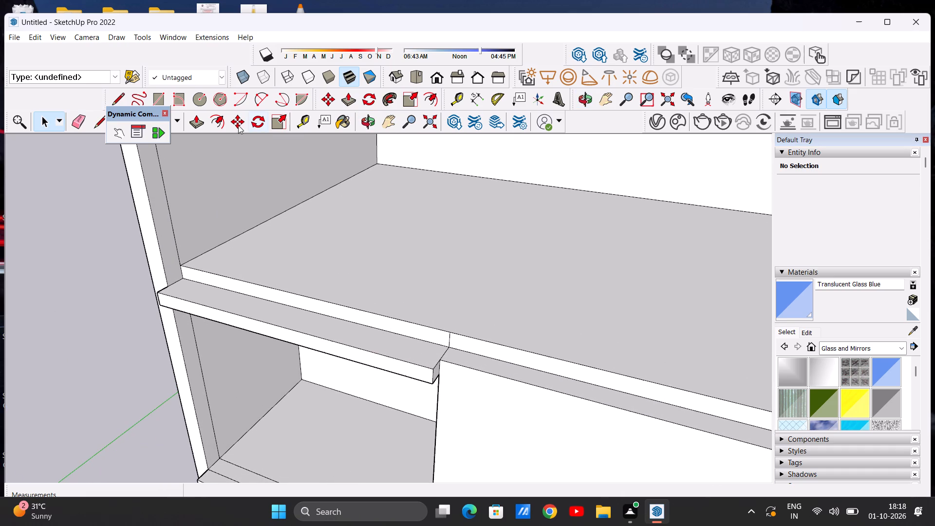
left_click(199, 120)
scroll(418, 337, "up", 5)
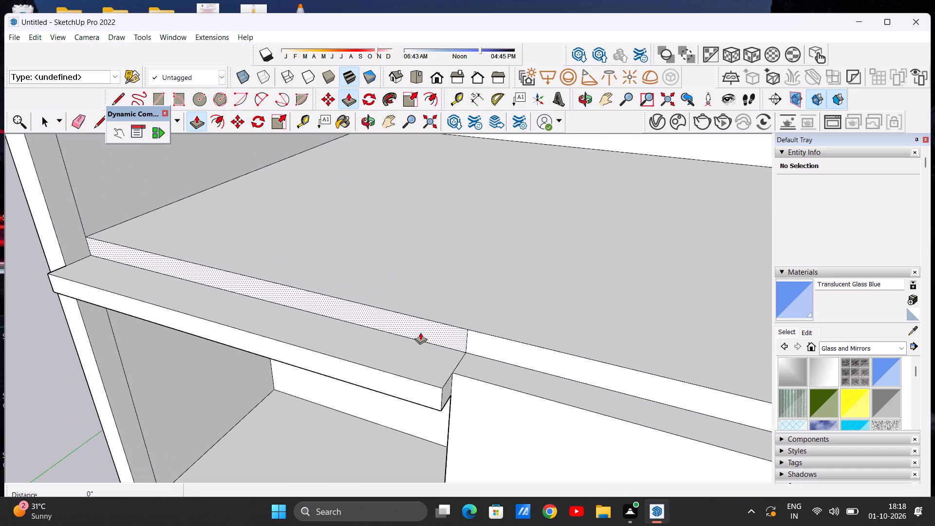
left_click(423, 330)
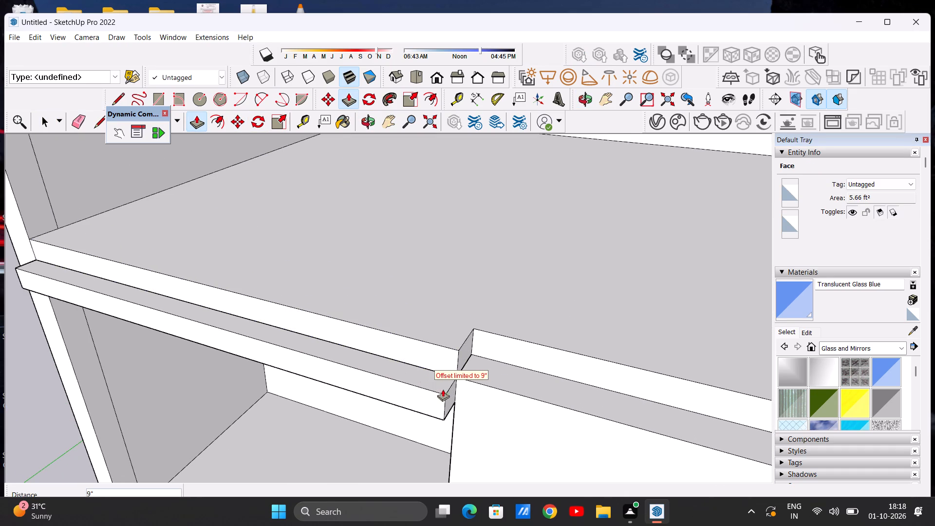
left_click(420, 371)
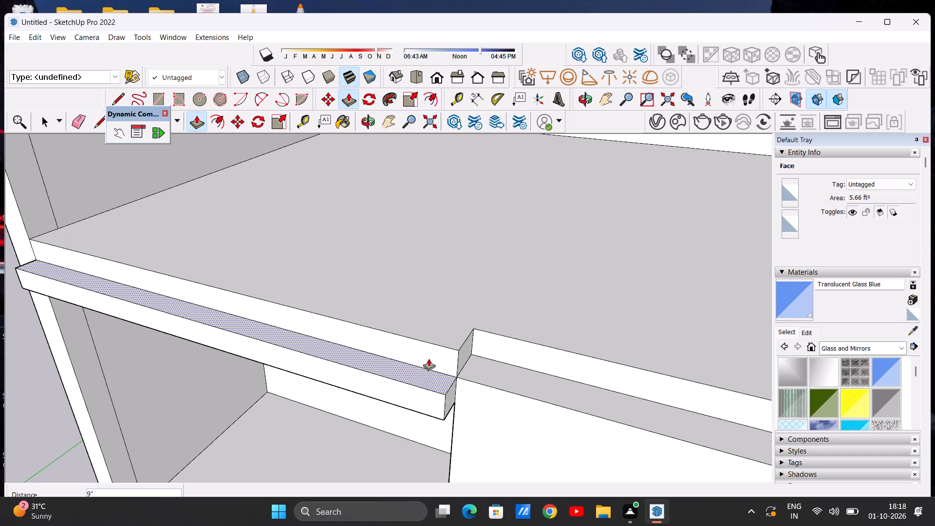
left_click(434, 354)
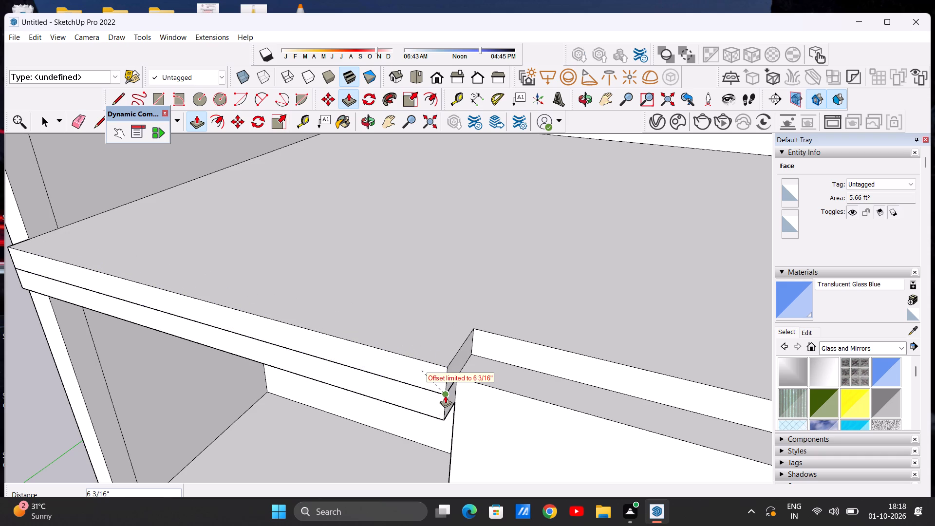
left_click(445, 395)
key("space")
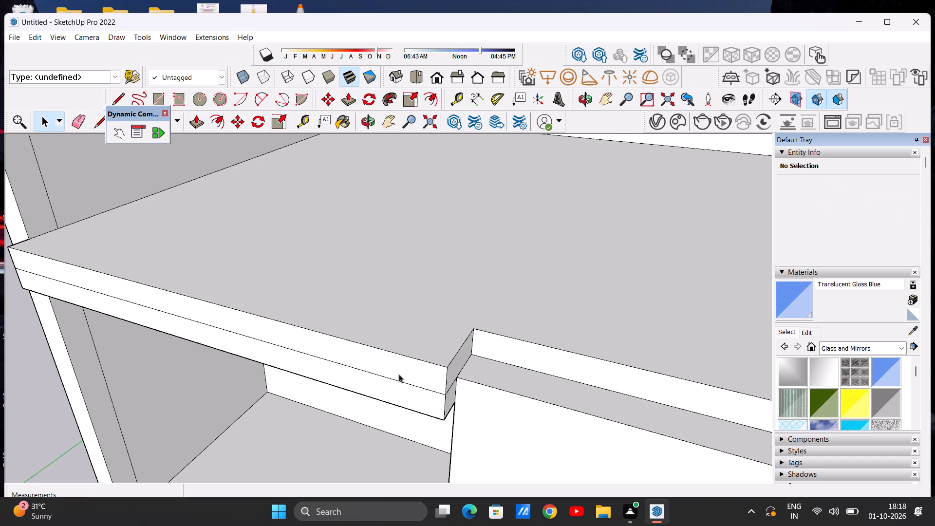
Draw a vertical line about 6 3/8" long on the extended slab's end face, from the solid wall's corner to the slab's top edge.
scroll(397, 370, "down", 6)
middle_click_drag(445, 367, 348, 360)
scroll(316, 365, "up", 14)
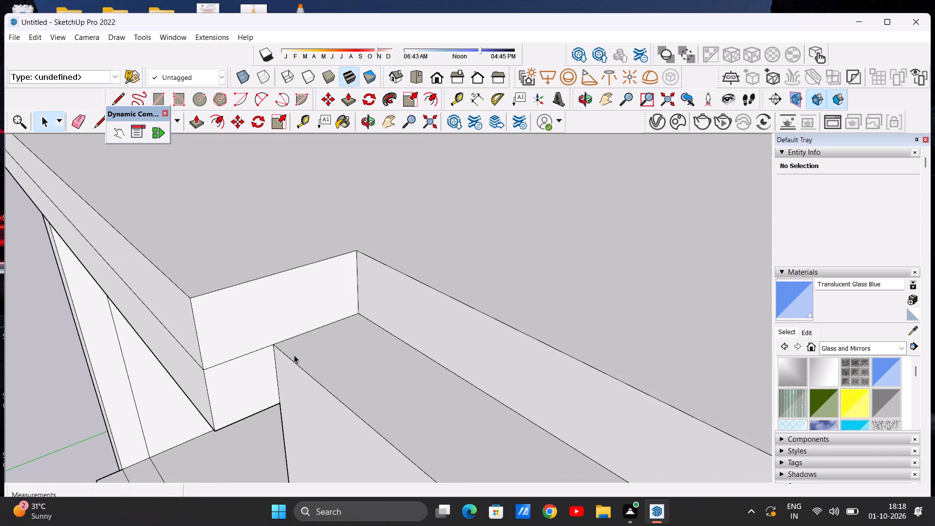
key("l")
left_click(274, 342)
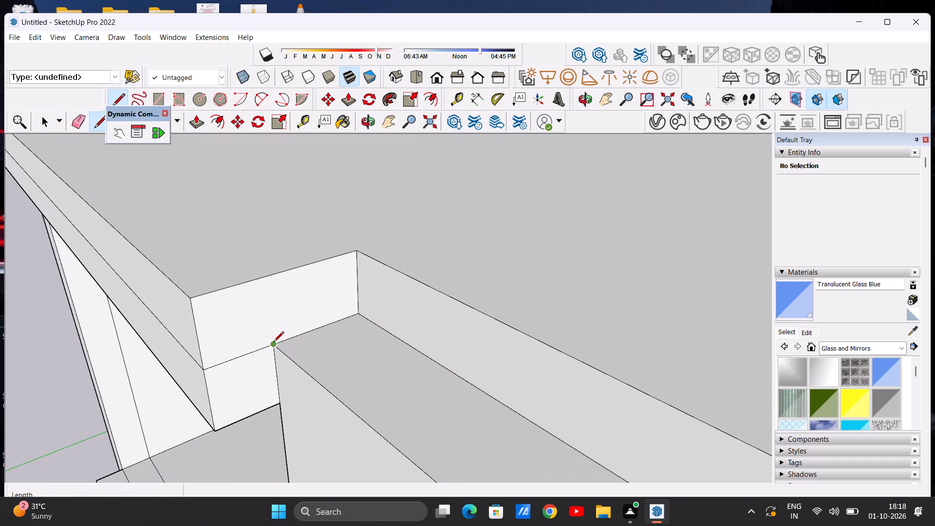
left_click(264, 279)
key("space")
Examine the extended roof slab and the top of the solid front wall from the front and above.
scroll(310, 345, "down", 20)
scroll(310, 345, "down", 4)
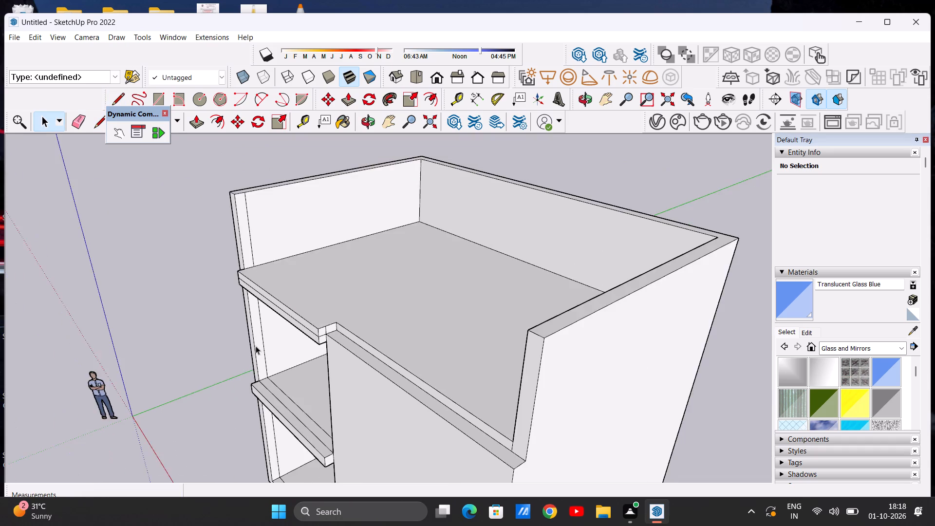
middle_click_drag(249, 349, 390, 321)
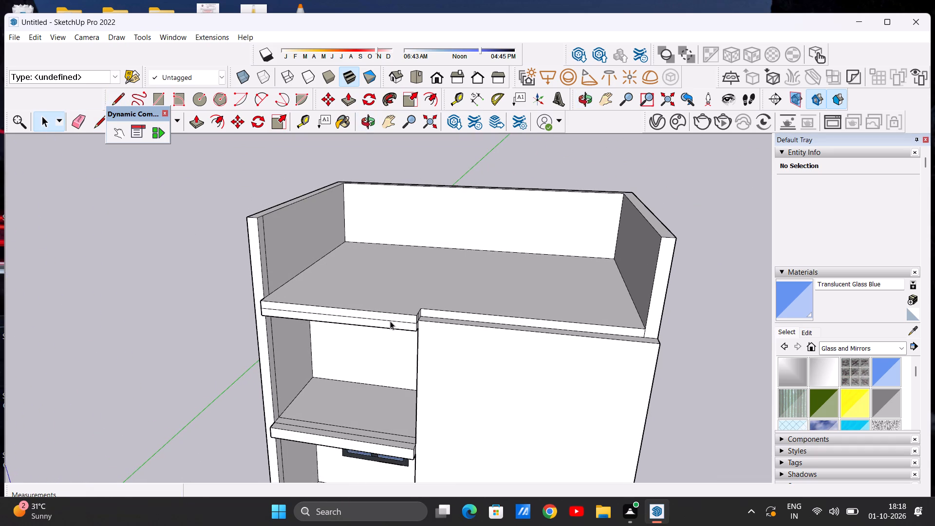
scroll(384, 331, "down", 11)
scroll(438, 345, "up", 5)
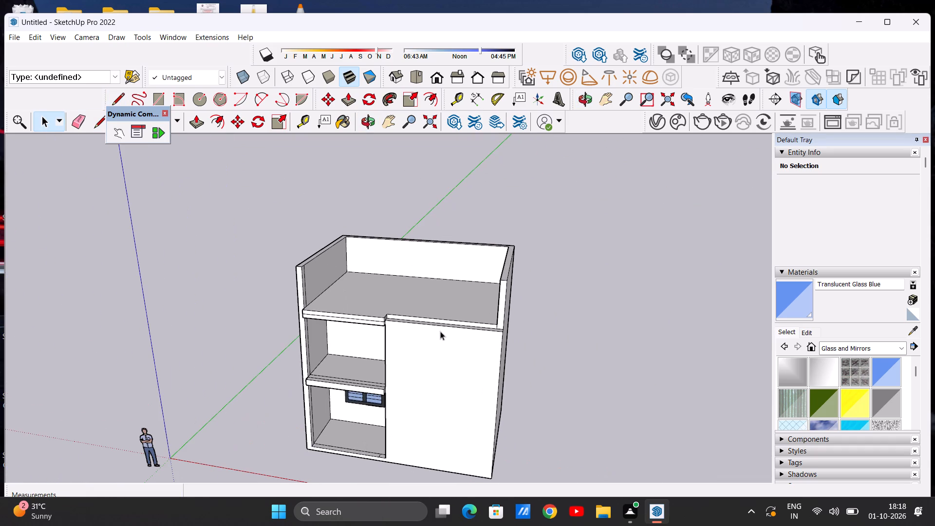
middle_click(449, 333)
middle_click(449, 333)
middle_click(449, 333)
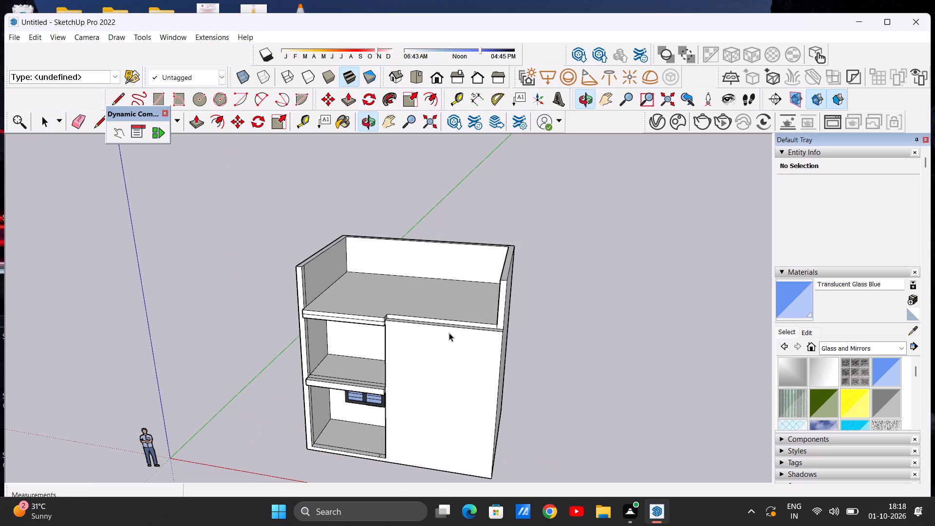
scroll(407, 309, "up", 5)
middle_click_drag(412, 309, 409, 355)
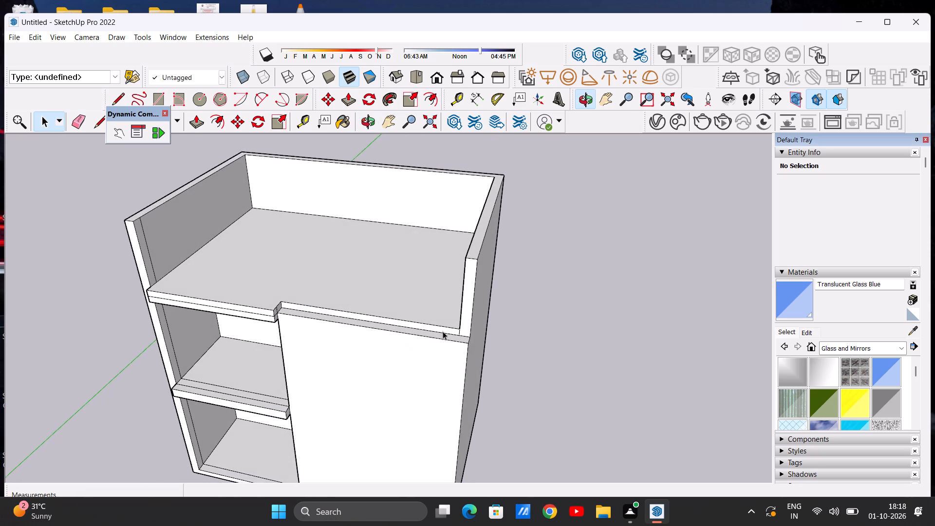
scroll(445, 331, "up", 7)
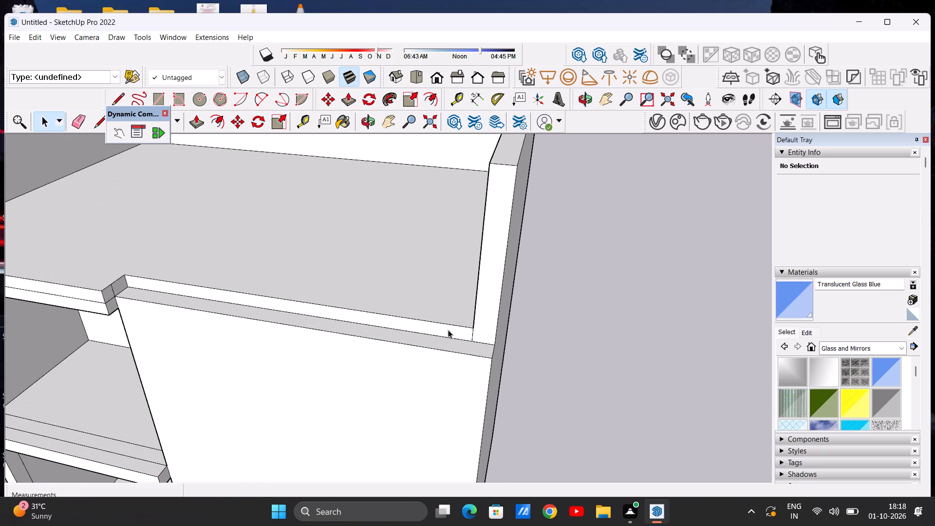
scroll(448, 330, "down", 4)
middle_click_drag(461, 332, 459, 361)
scroll(475, 334, "down", 5)
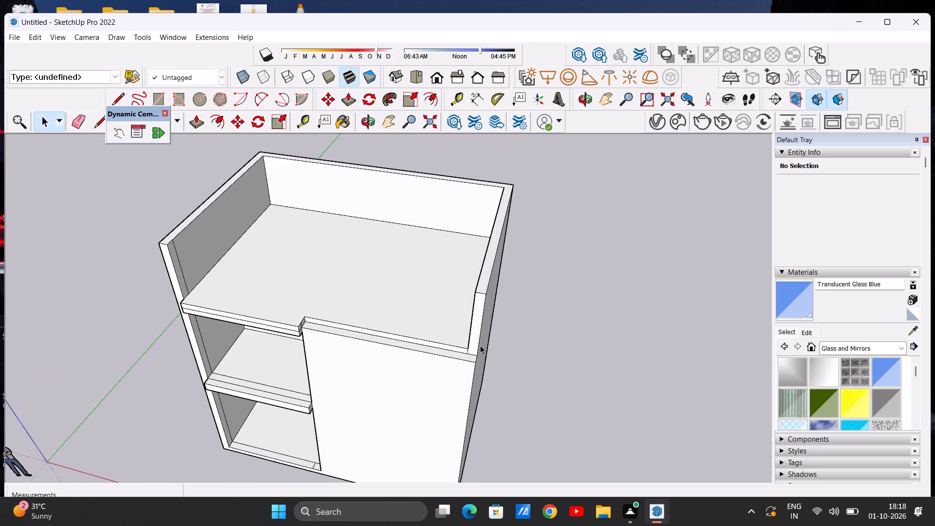
Push/pull the top face of the solid front wall up 6' to the parapet height.
scroll(474, 367, "up", 4)
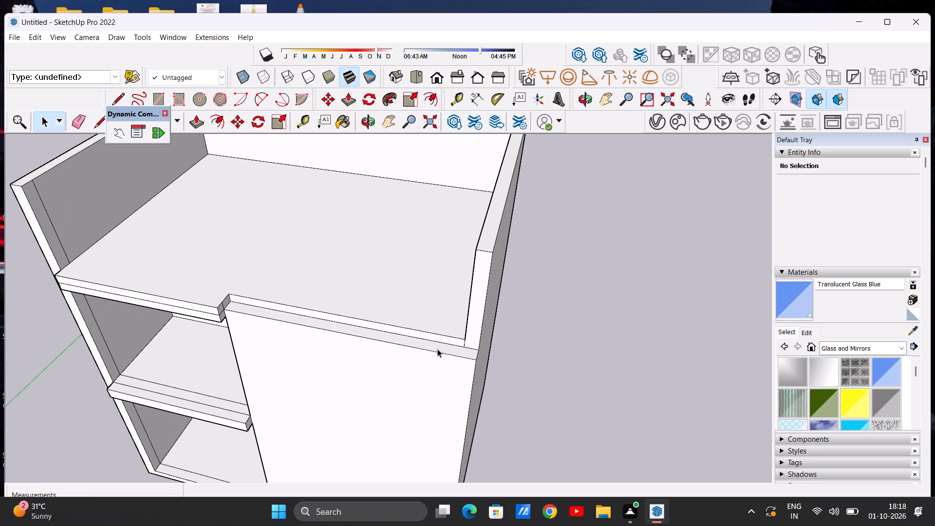
key("p")
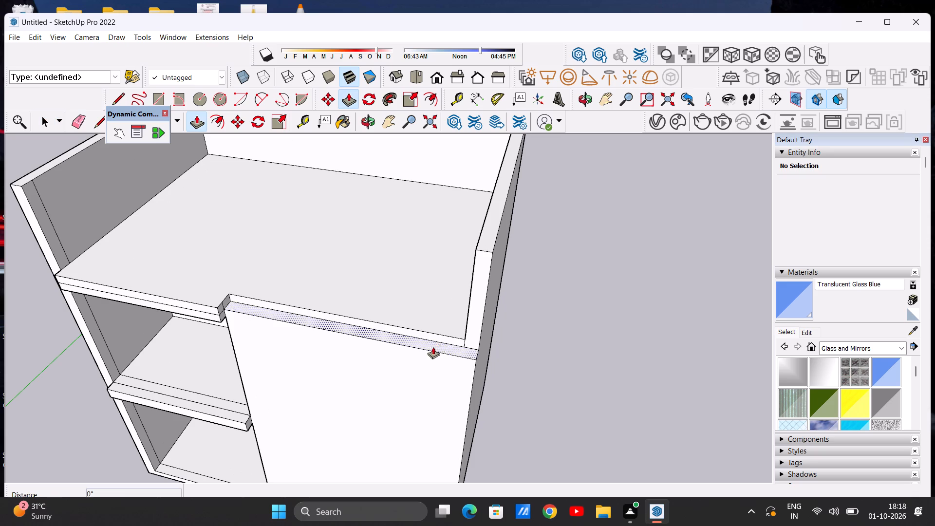
scroll(469, 350, "up", 7)
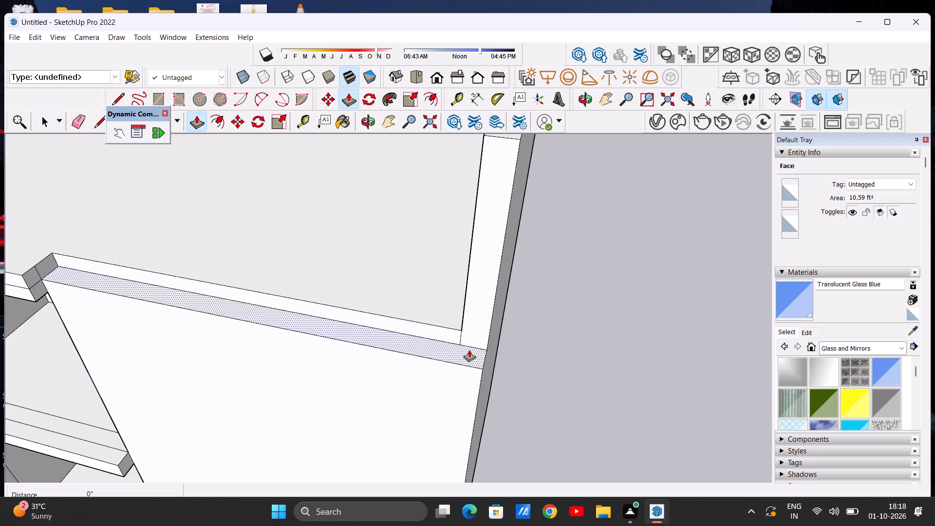
left_click(468, 355)
scroll(488, 282, "down", 7)
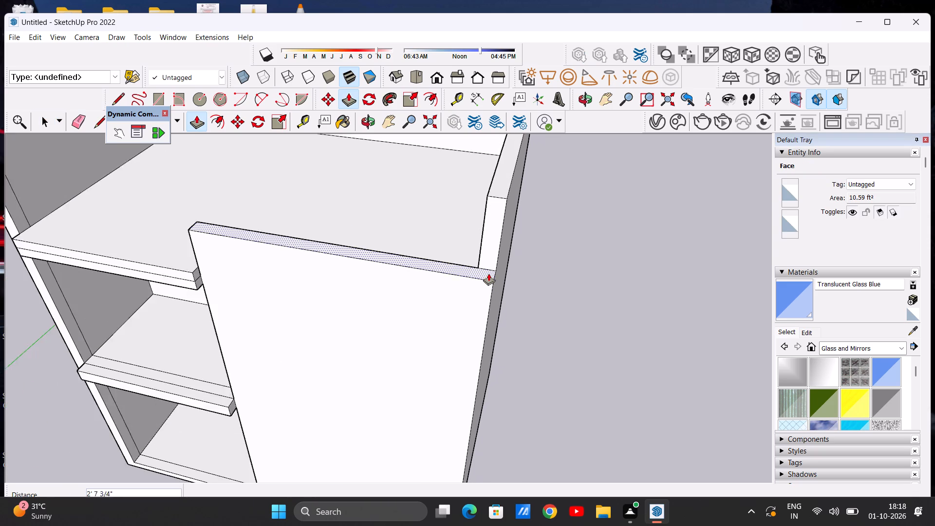
scroll(488, 273, "down", 4)
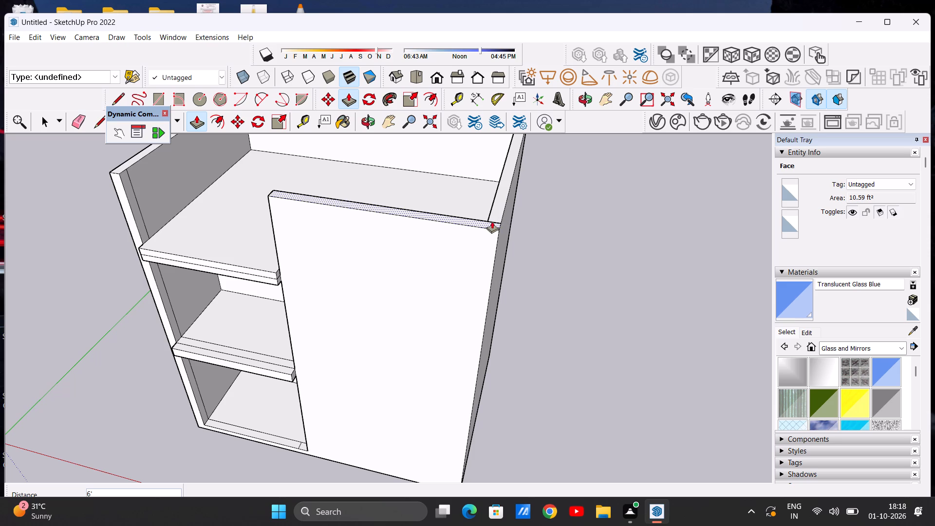
left_click(492, 221)
Push/pull the top face of the solid front wall up a further 7' 9" or so, above the parapet.
scroll(484, 218, "up", 11)
left_click(514, 244)
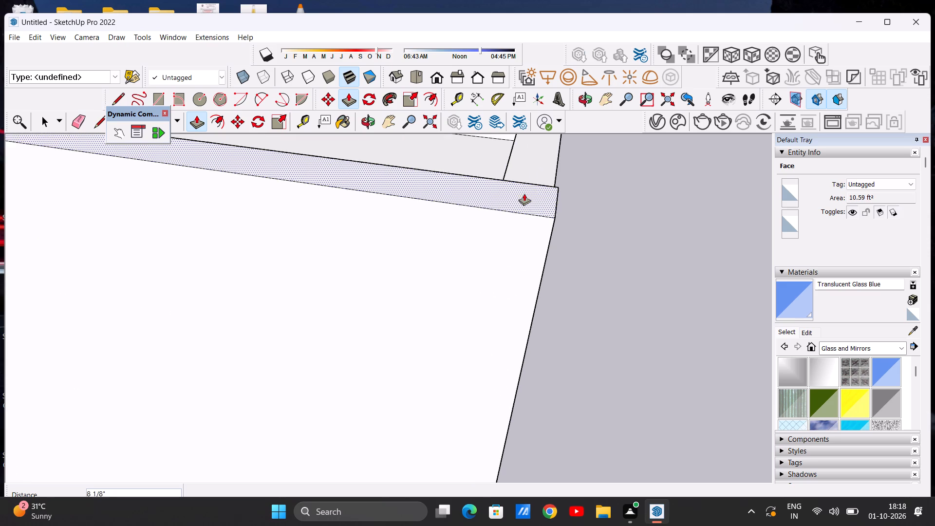
scroll(527, 190, "down", 19)
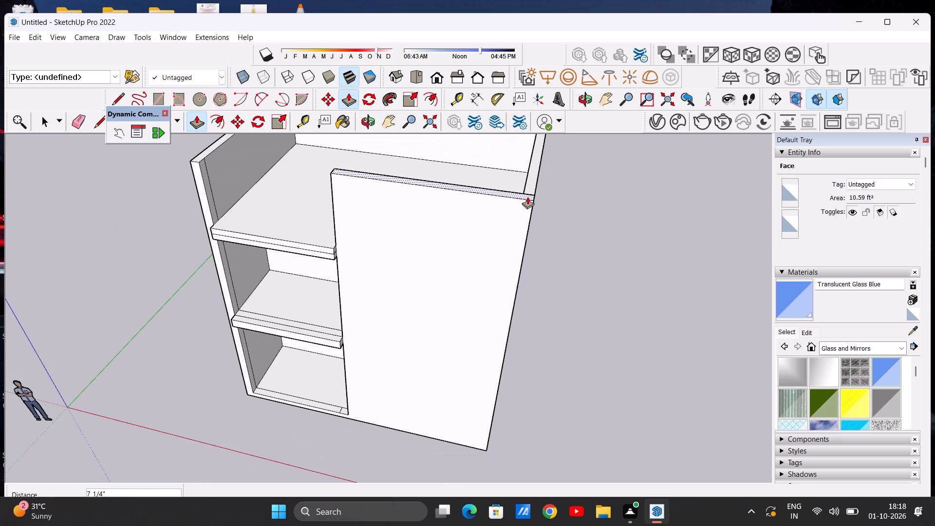
scroll(521, 202, "down", 9)
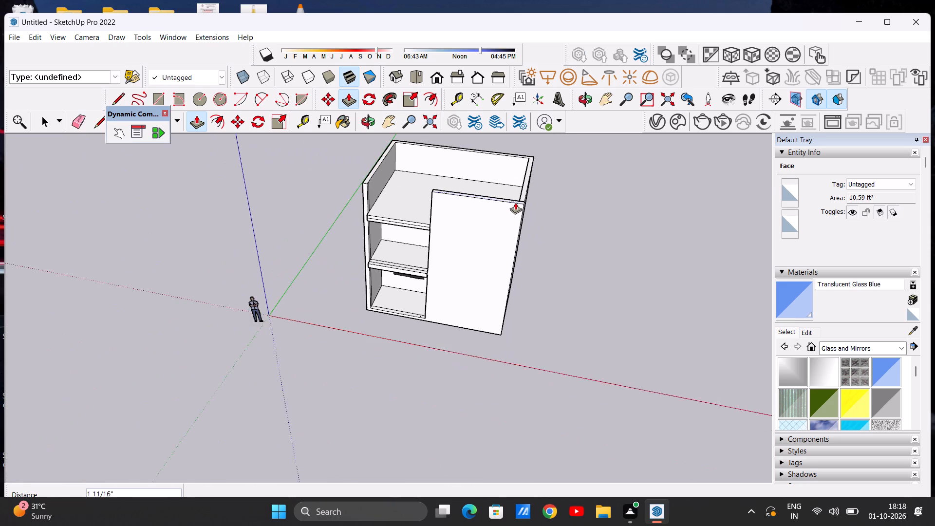
middle_click_drag(518, 198, 530, 162)
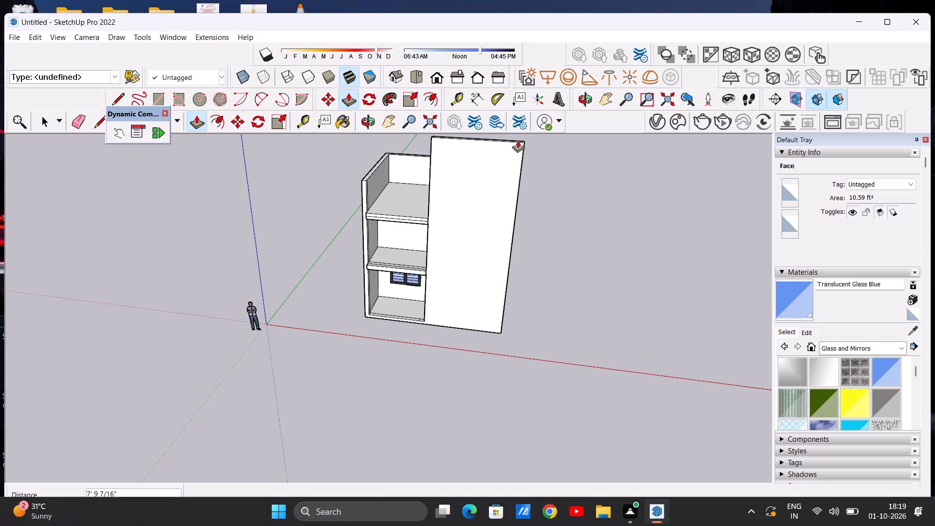
left_click(518, 140)
key("space")
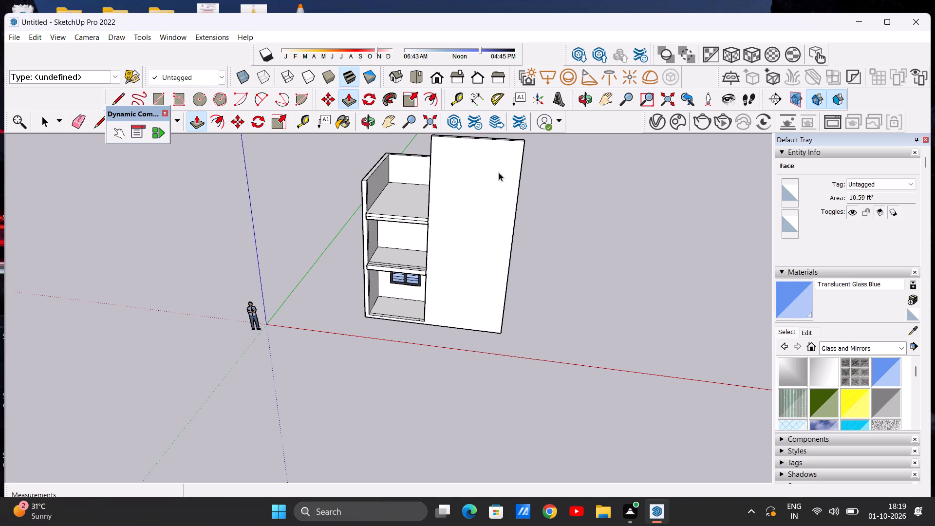
Push/pull the top face of the tall front wall down about 2' 1".
scroll(427, 254, "down", 9)
middle_click_drag(413, 249, 497, 164)
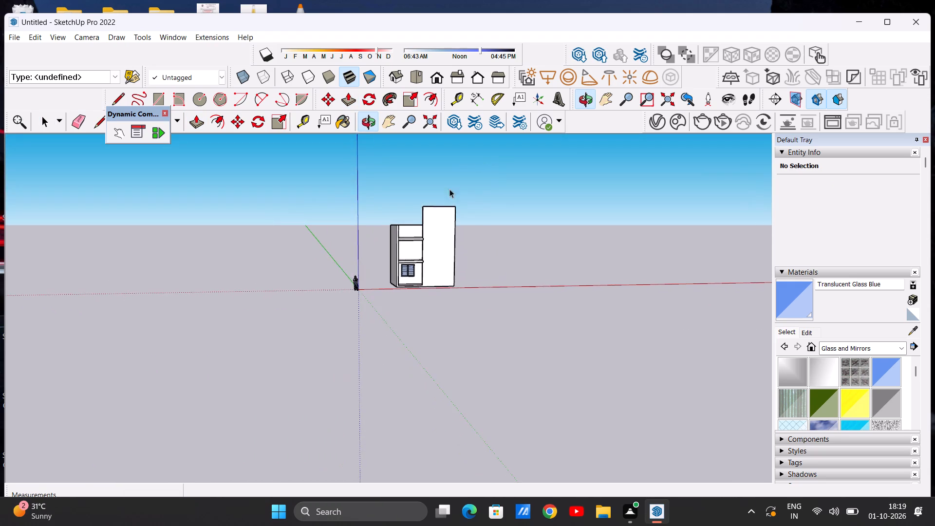
scroll(439, 225, "up", 12)
middle_click_drag(473, 247, 234, 249)
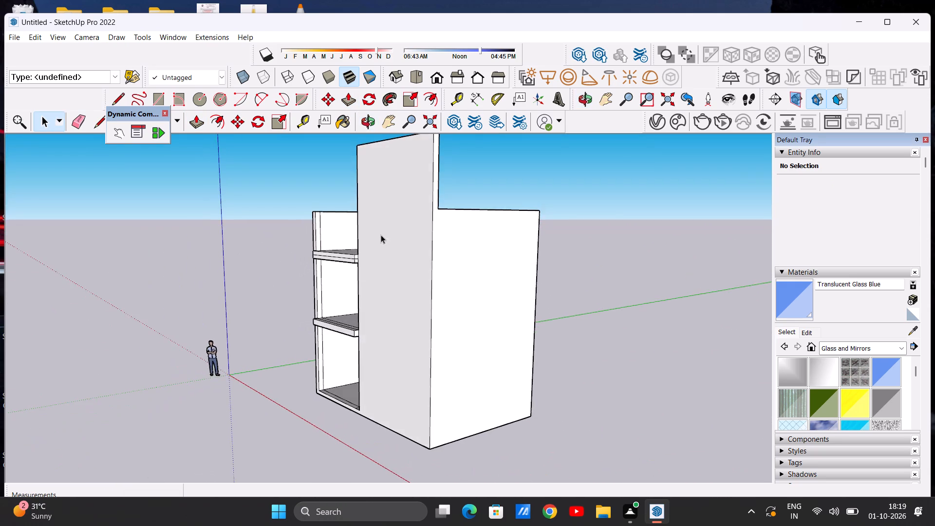
middle_click_drag(381, 234, 233, 318)
scroll(319, 207, "up", 2)
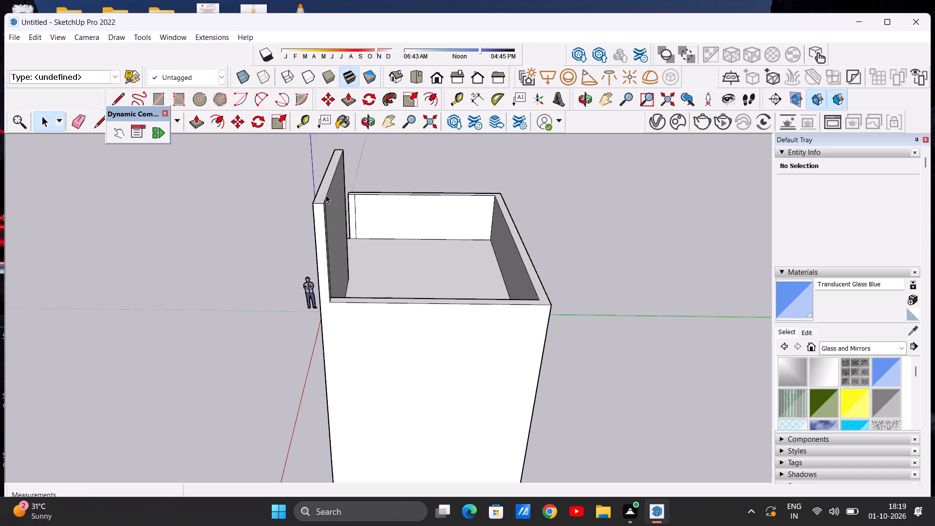
scroll(326, 195, "up", 2)
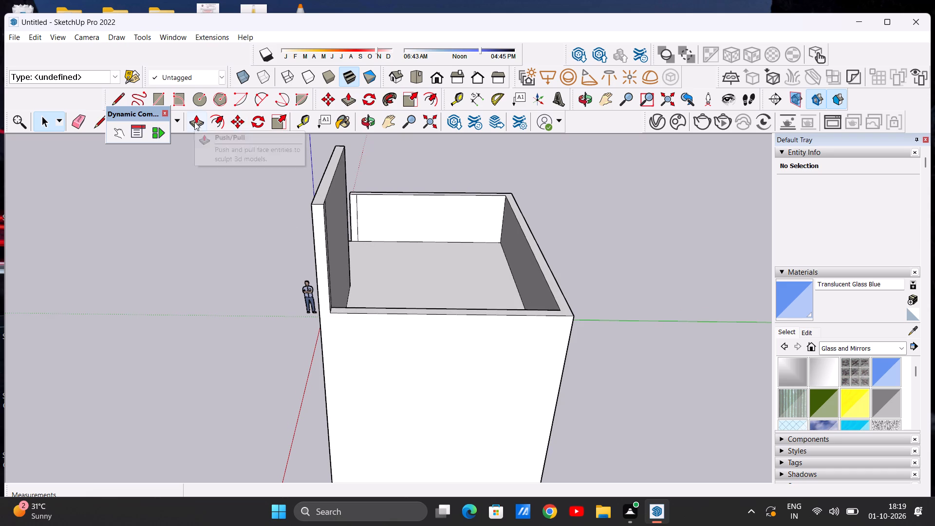
left_click(194, 122)
scroll(318, 193, "up", 7)
left_click(319, 194)
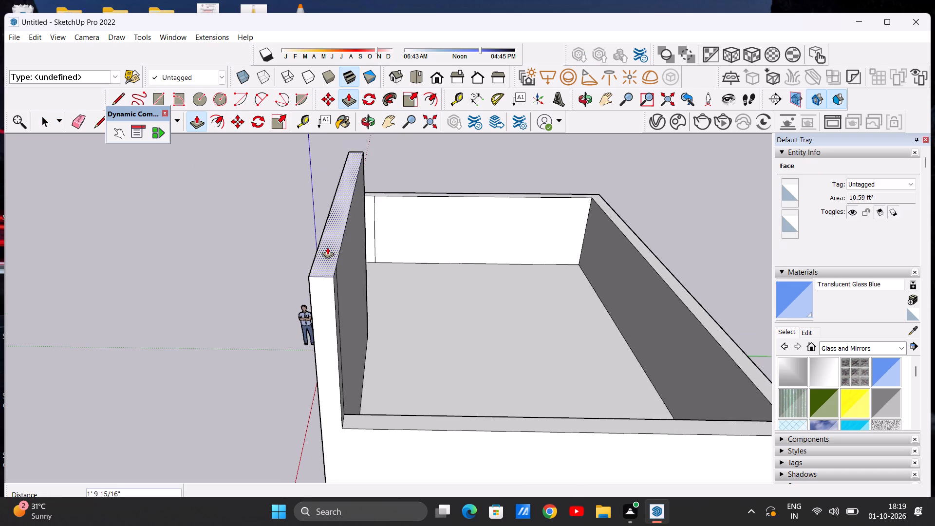
left_click(327, 254)
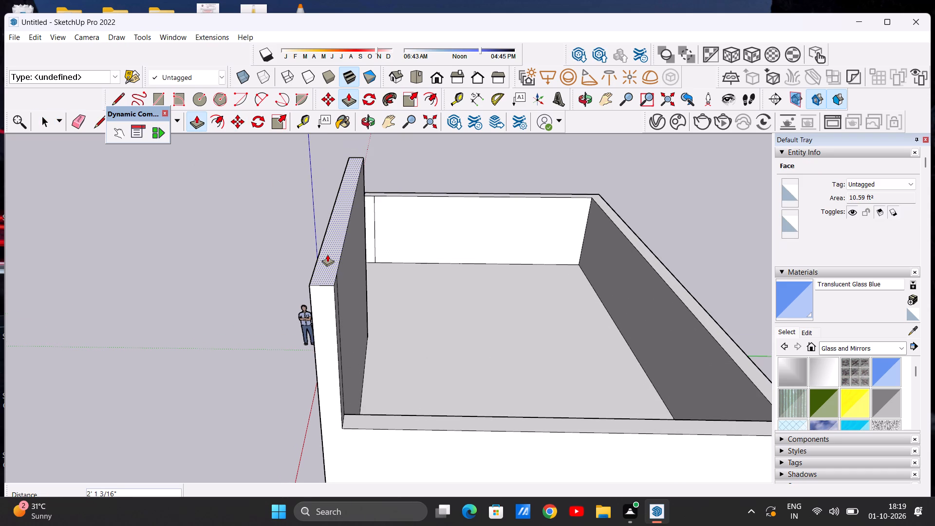
key("space")
scroll(406, 296, "down", 7)
middle_click_drag(239, 299, 534, 199)
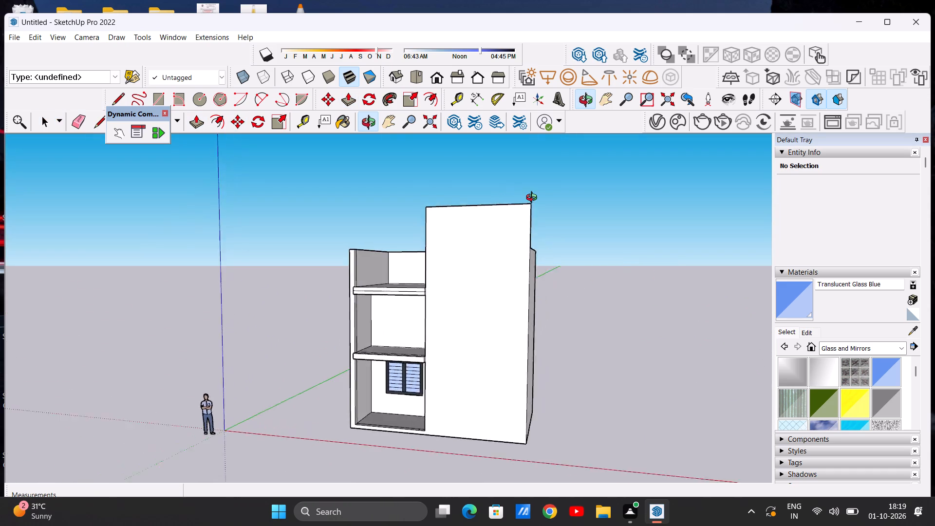
Examine the building and the tall solid front wall from the front and side, comparing its height with the parapet.
middle_click_drag(534, 199, 203, 230)
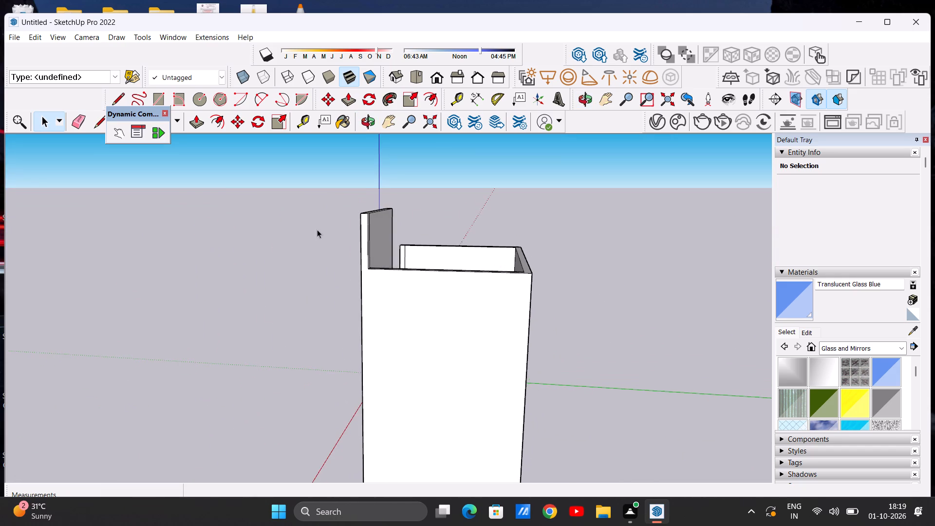
scroll(330, 228, "up", 3)
middle_click_drag(312, 237, 522, 225)
middle_click_drag(393, 237, 490, 235)
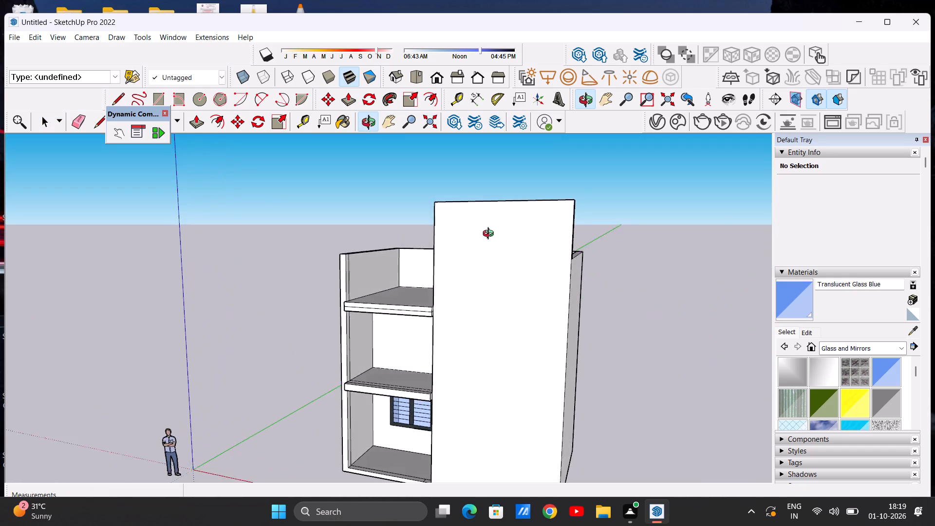
middle_click_drag(490, 235, 566, 223)
scroll(467, 243, "down", 4)
scroll(478, 264, "up", 3)
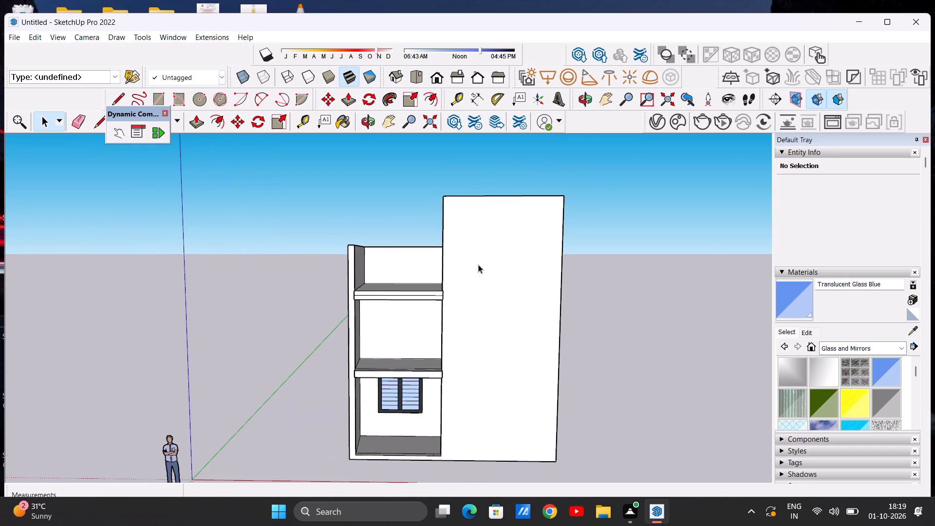
scroll(451, 274, "down", 2)
scroll(442, 296, "up", 6)
scroll(449, 269, "down", 8)
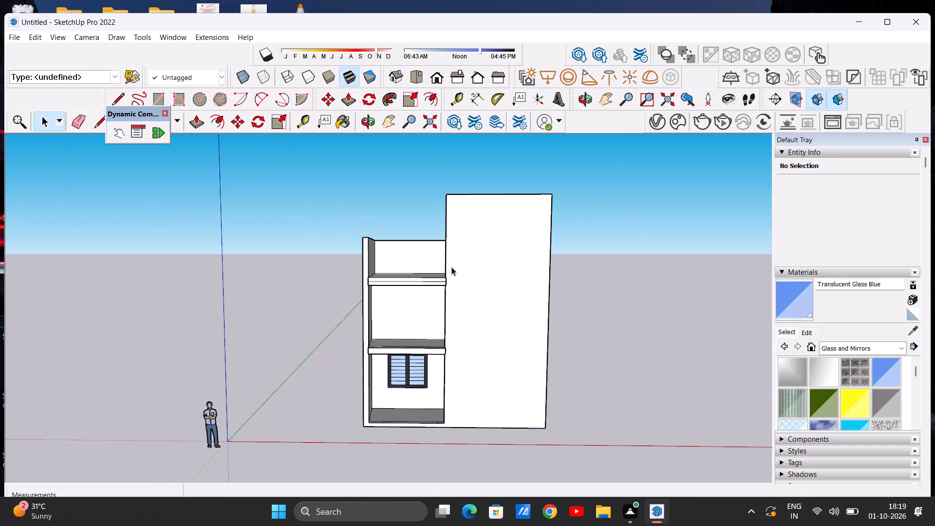
scroll(457, 290, "down", 4)
scroll(488, 270, "up", 6)
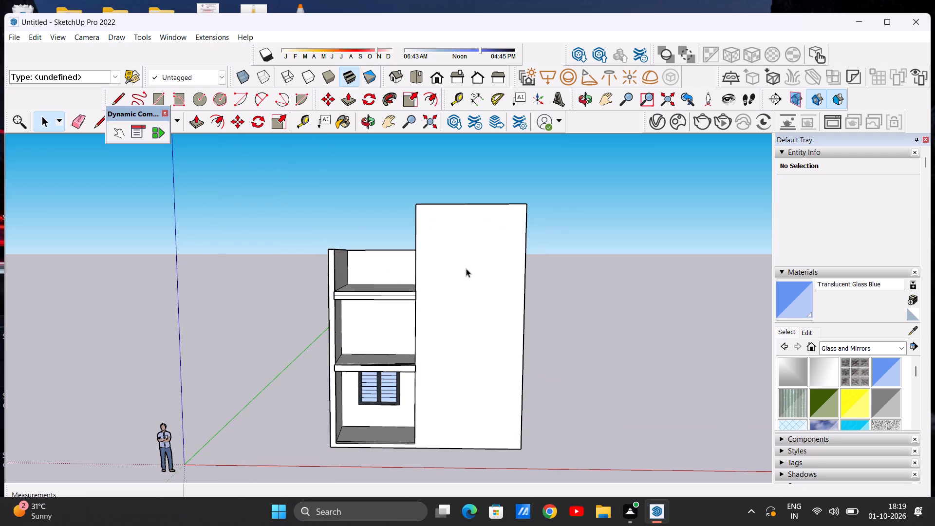
middle_click_drag(465, 278, 467, 266)
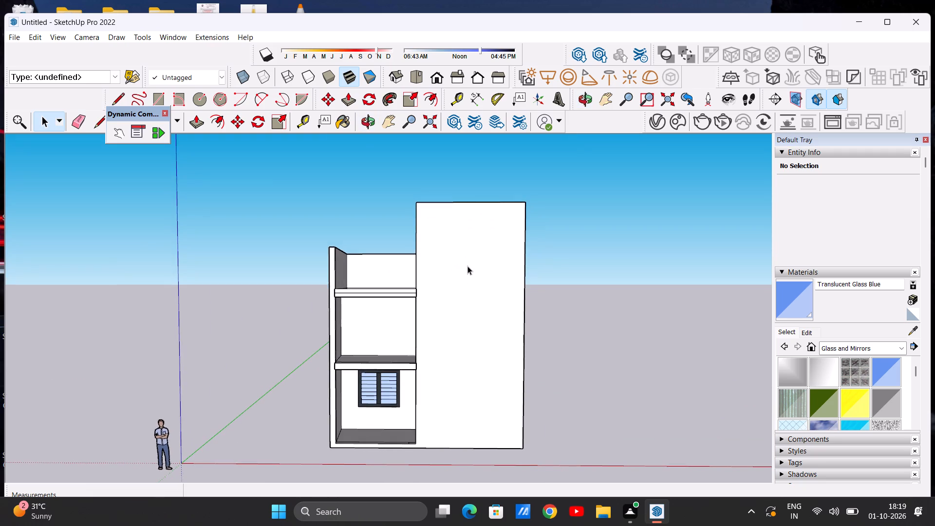
scroll(461, 270, "down", 4)
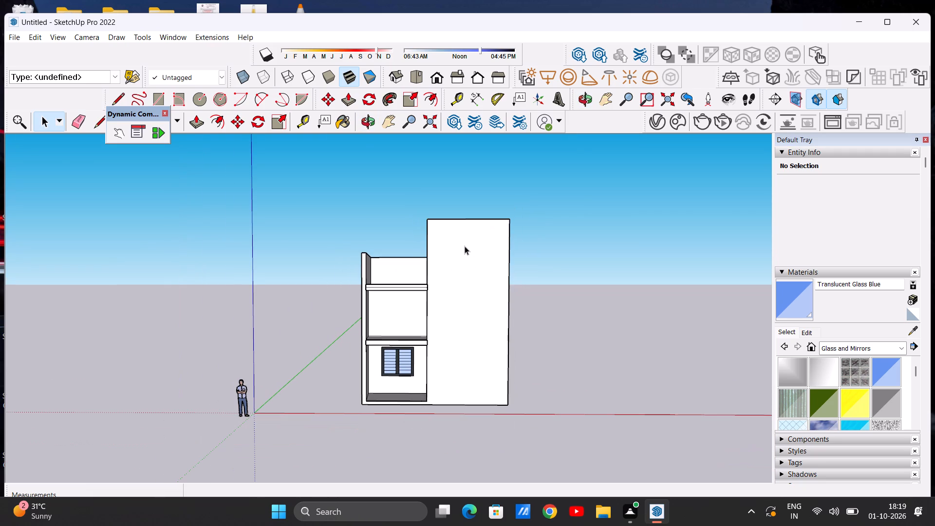
scroll(465, 246, "up", 2)
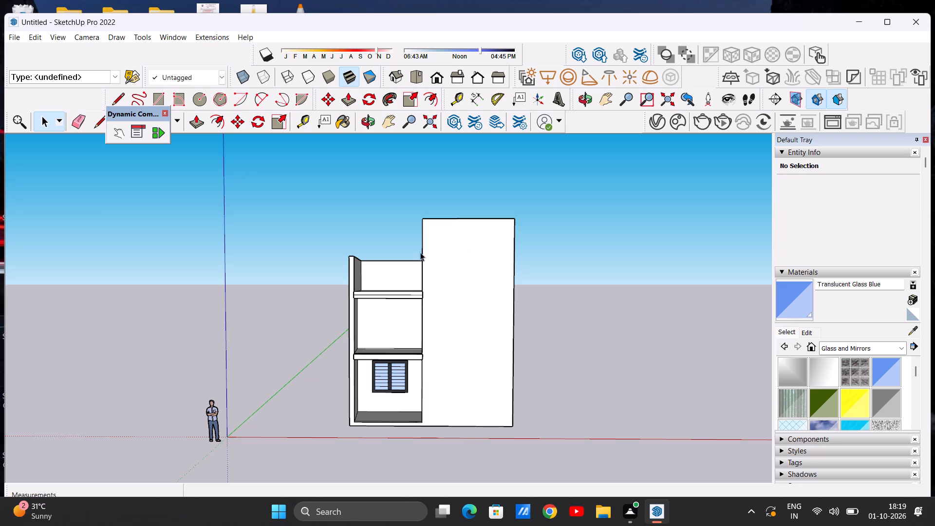
scroll(416, 247, "down", 2)
scroll(438, 283, "up", 3)
scroll(484, 236, "down", 1)
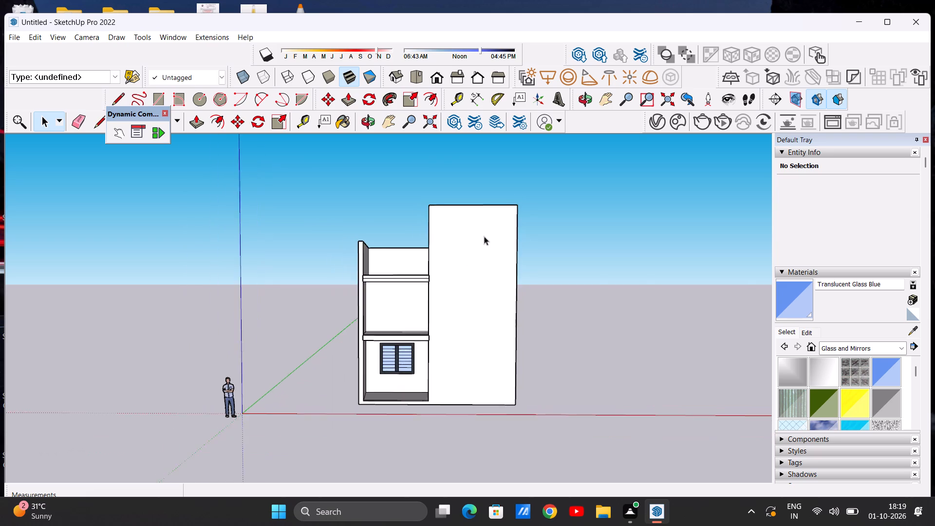
scroll(484, 236, "down", 2)
scroll(482, 278, "up", 6)
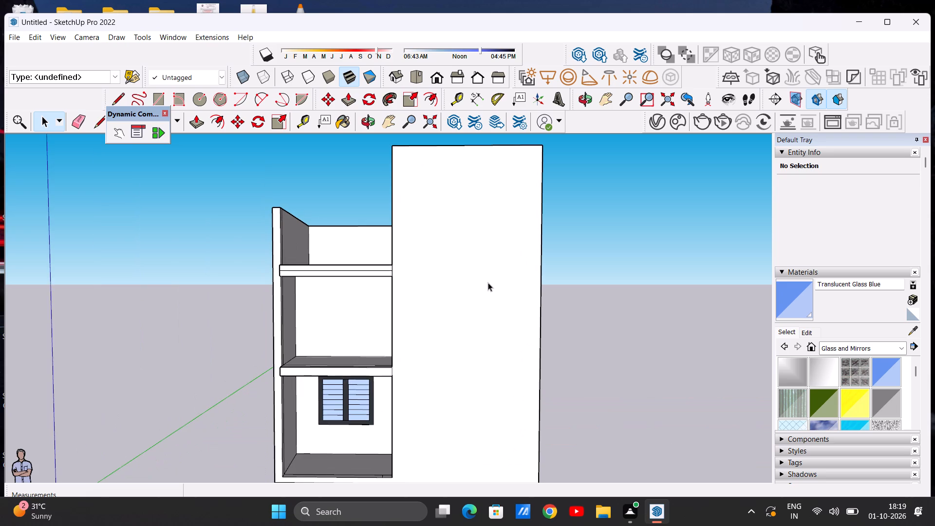
scroll(488, 284, "down", 3)
scroll(435, 208, "up", 1)
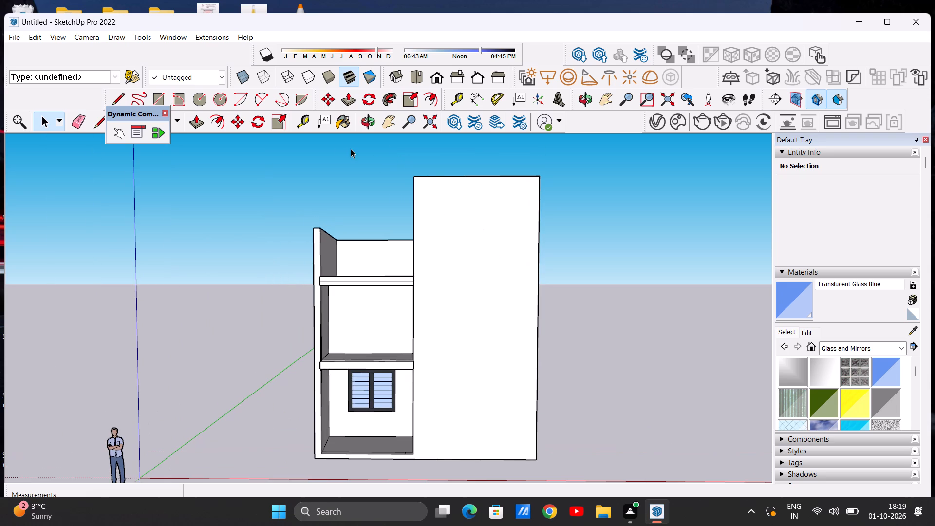
Draw a horizontal line about 14' 1 1/2" across the tall wall's front face just below its top, and continue it 9" across the outer end face.
left_click(114, 95)
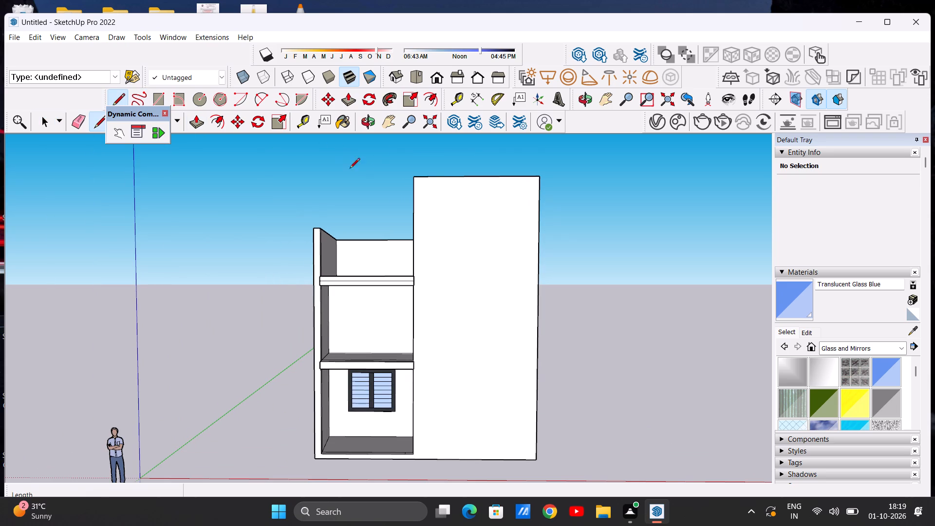
scroll(488, 194, "up", 5)
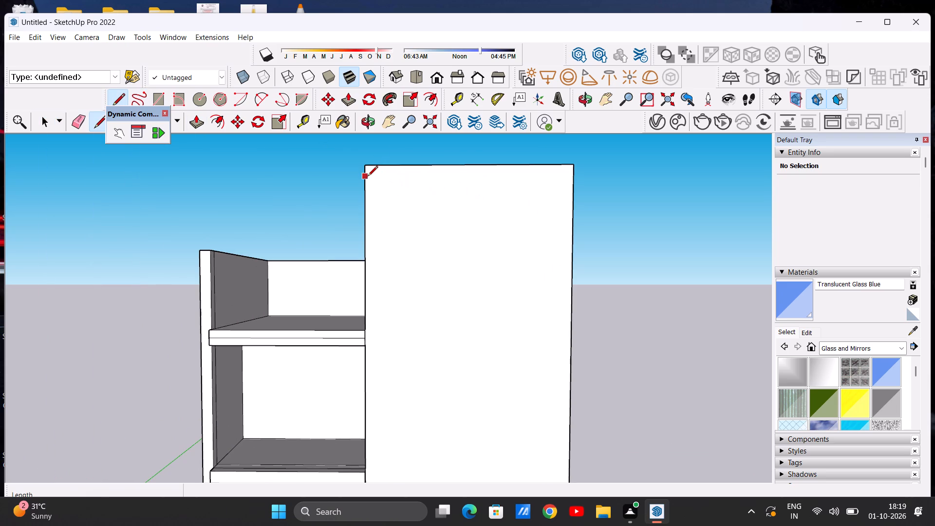
left_click(367, 177)
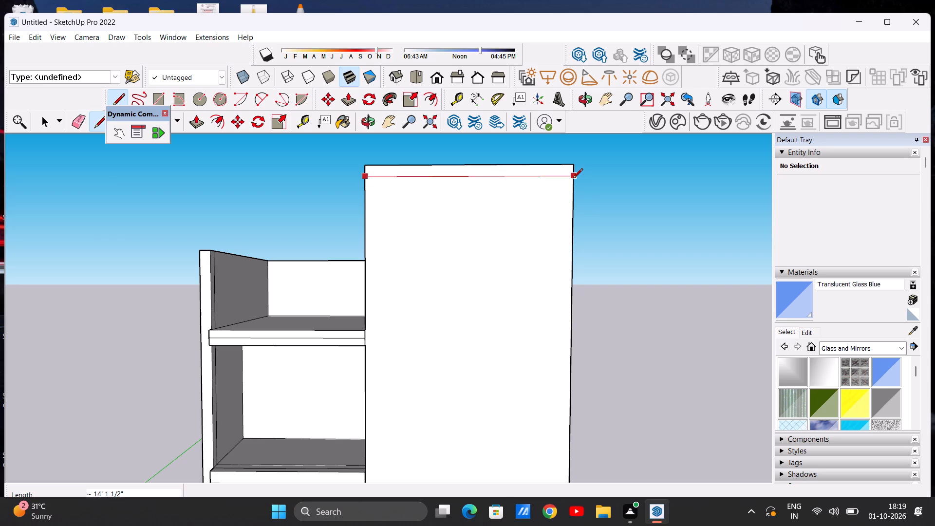
left_click(572, 179)
middle_click_drag(574, 188, 342, 208)
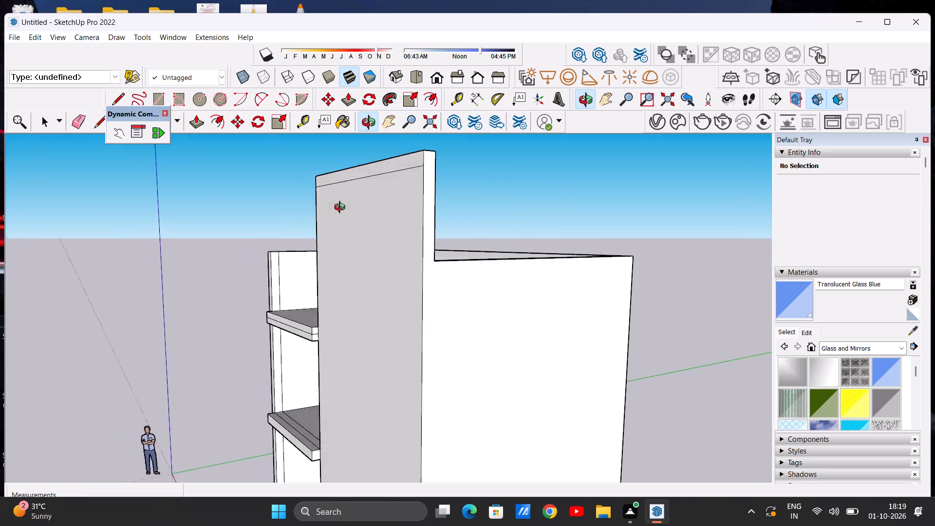
middle_click_drag(342, 208, 258, 234)
scroll(320, 196, "up", 11)
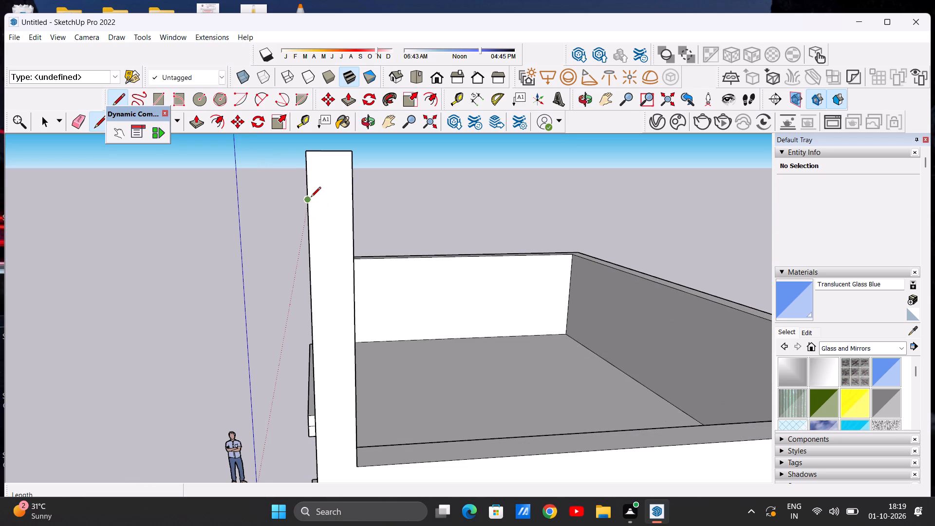
left_click(310, 200)
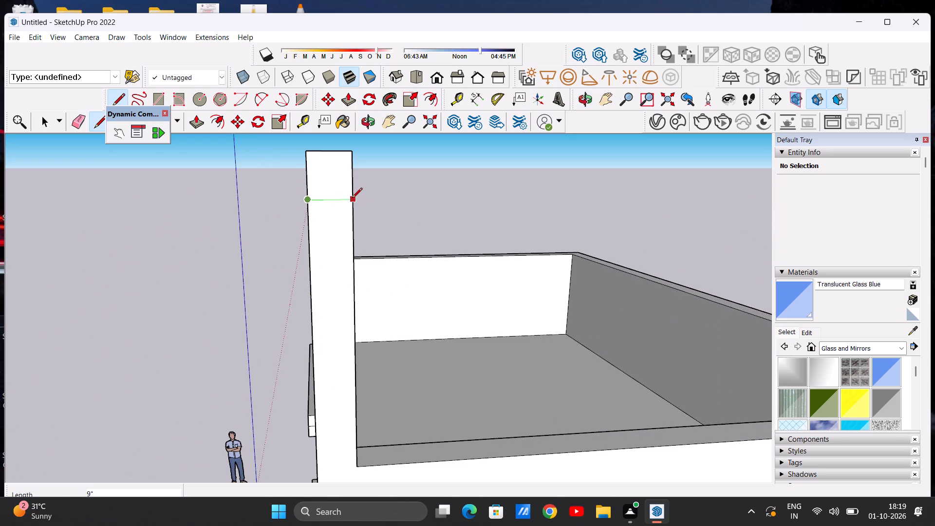
left_click(353, 201)
Continue the line about 14' 1 1/2" across the tall wall's back face and 9" across its remaining end face.
middle_click_drag(355, 197, 267, 197)
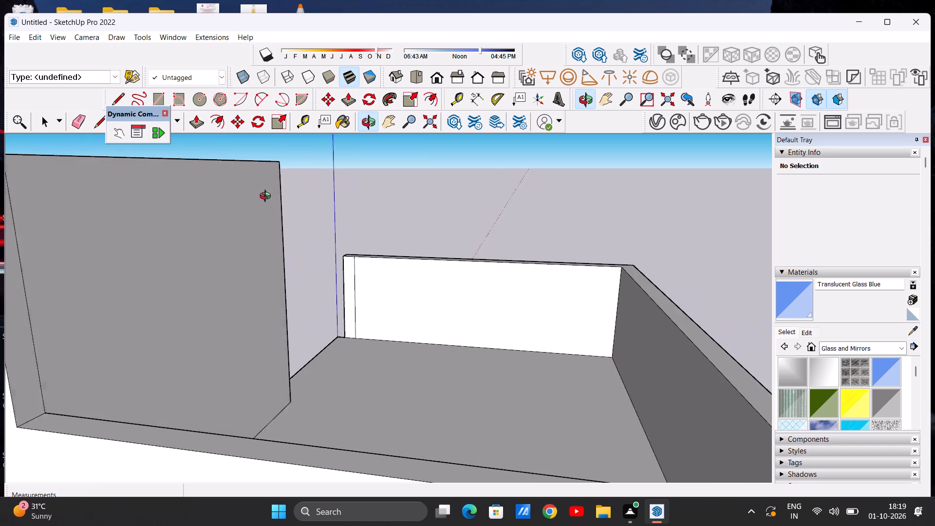
middle_click_drag(267, 197, 266, 197)
scroll(336, 197, "down", 5)
scroll(195, 201, "up", 12)
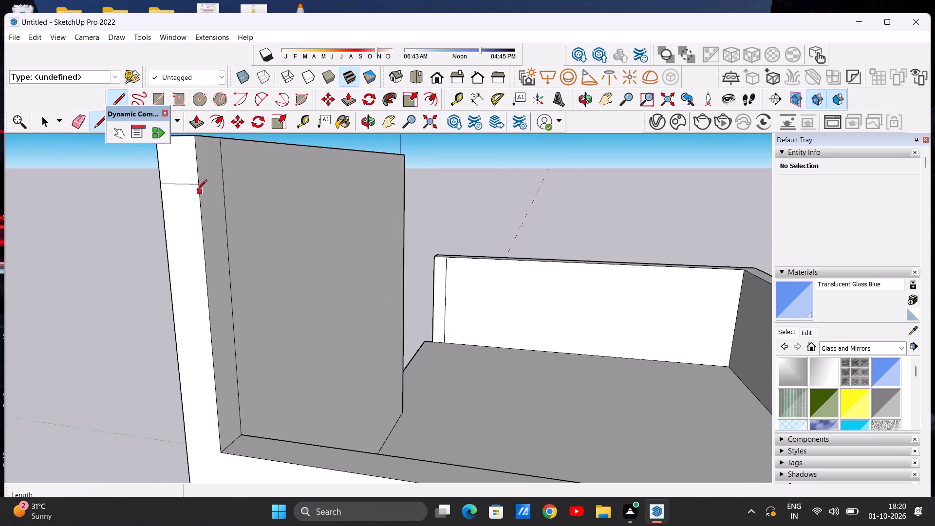
left_click(198, 187)
scroll(359, 170, "down", 7)
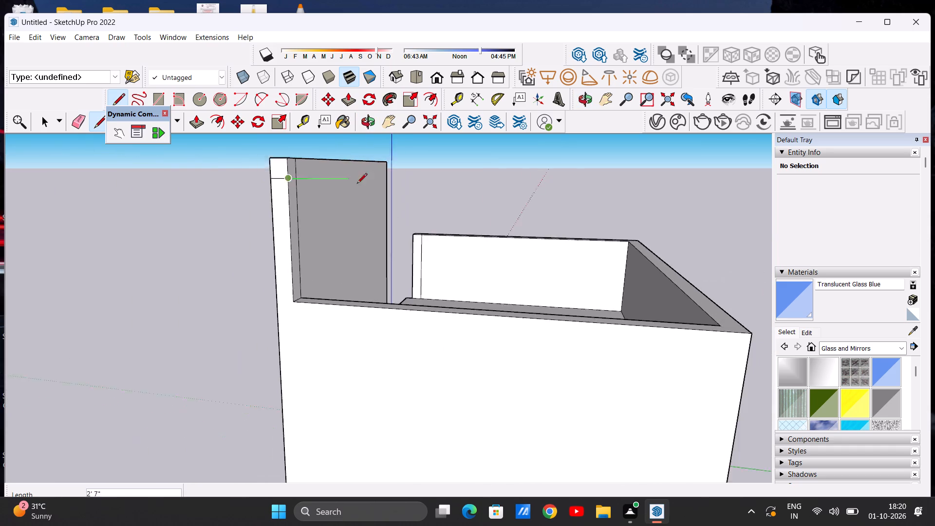
middle_click_drag(357, 184, 167, 190)
scroll(362, 186, "up", 8)
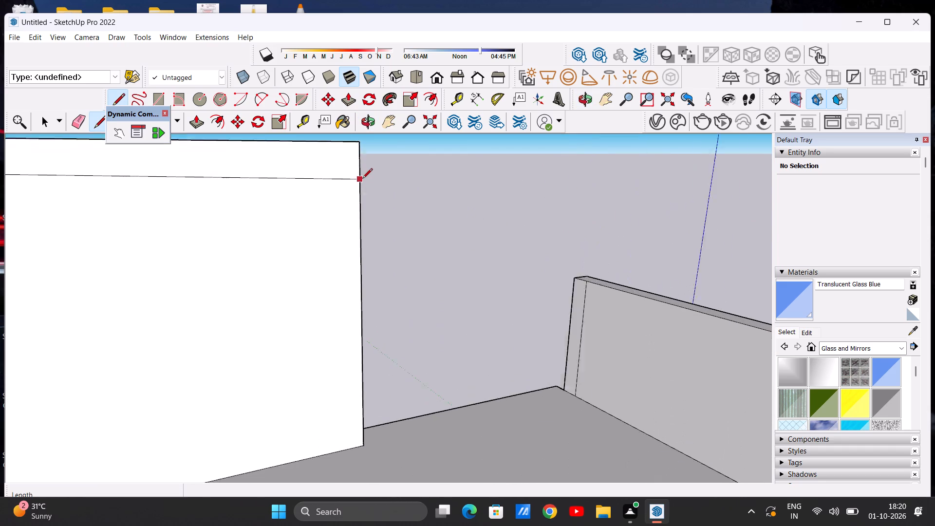
scroll(362, 179, "up", 1)
left_click(358, 159)
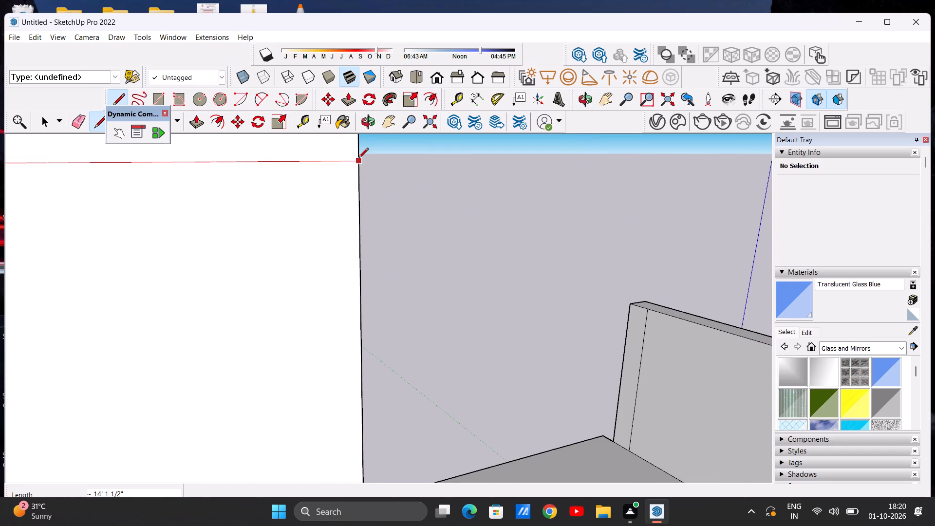
middle_click_drag(353, 169, 195, 190)
scroll(216, 198, "down", 4)
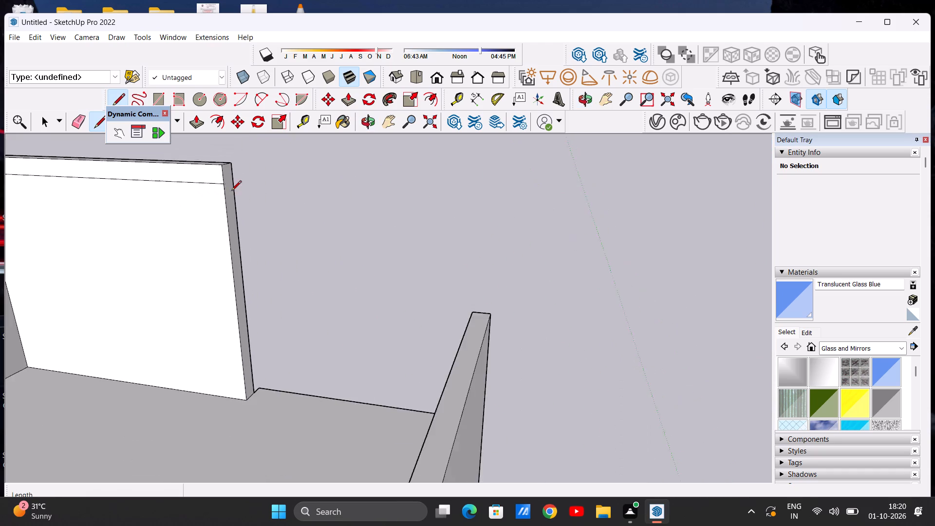
scroll(231, 191, "down", 5)
middle_click_drag(253, 191, 178, 197)
scroll(250, 181, "up", 13)
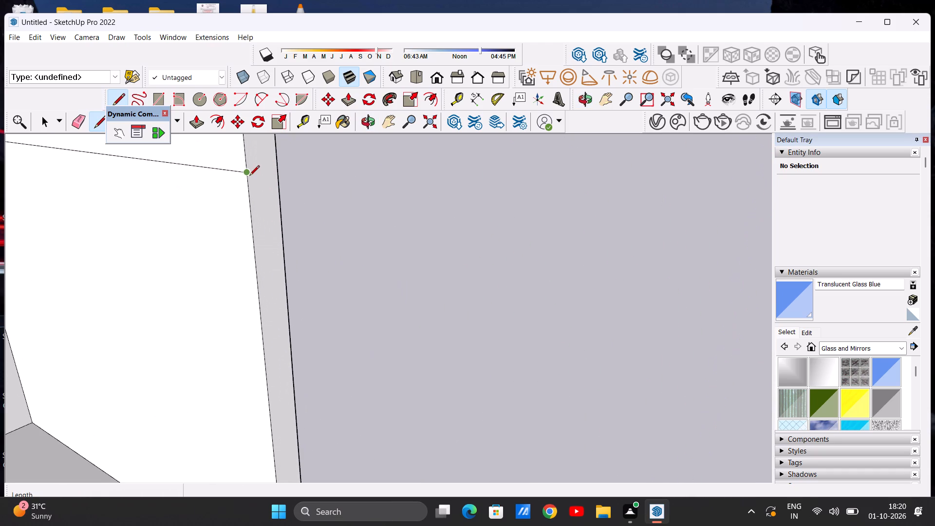
left_click(247, 174)
left_click(281, 167)
key("space")
Erase the stray vertical edge on the tall wall's back face, from the parapet top up to the new horizontal line.
scroll(378, 222, "down", 13)
middle_click_drag(245, 215, 290, 208)
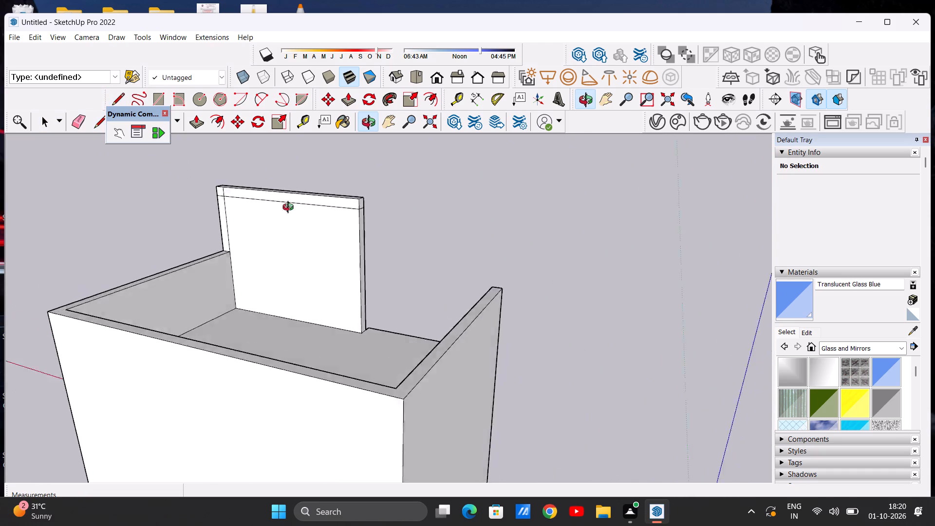
middle_click_drag(290, 208, 378, 188)
scroll(211, 220, "up", 5)
scroll(243, 224, "down", 5)
middle_click_drag(184, 224, 250, 225)
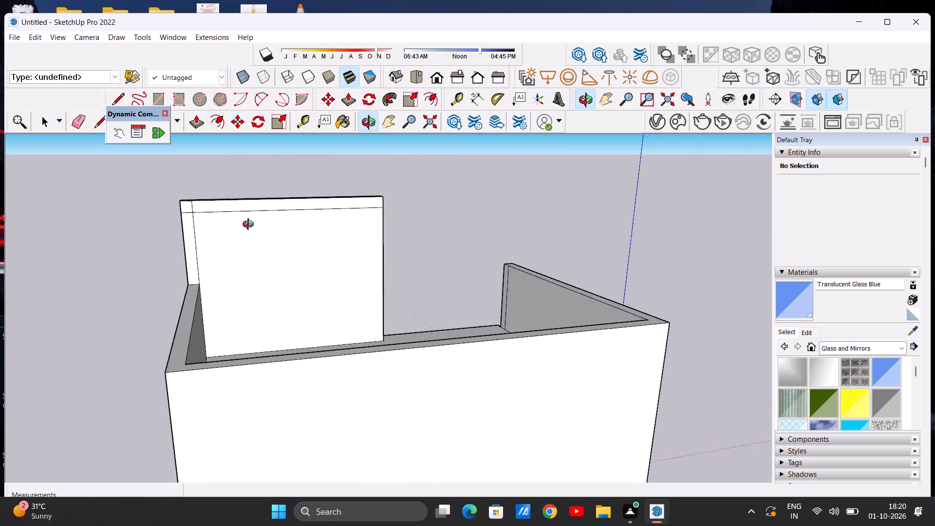
middle_click_drag(250, 225, 363, 219)
scroll(249, 246, "up", 2)
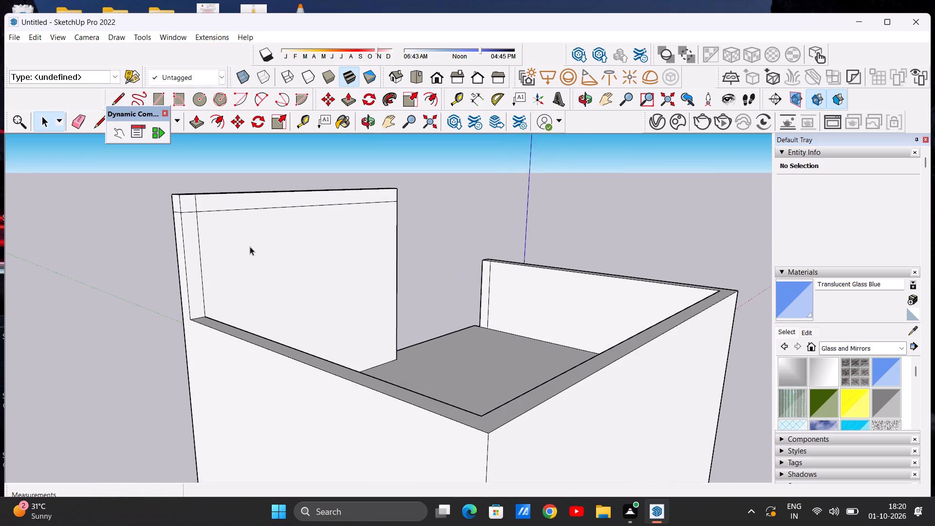
scroll(250, 246, "down", 5)
scroll(231, 220, "up", 6)
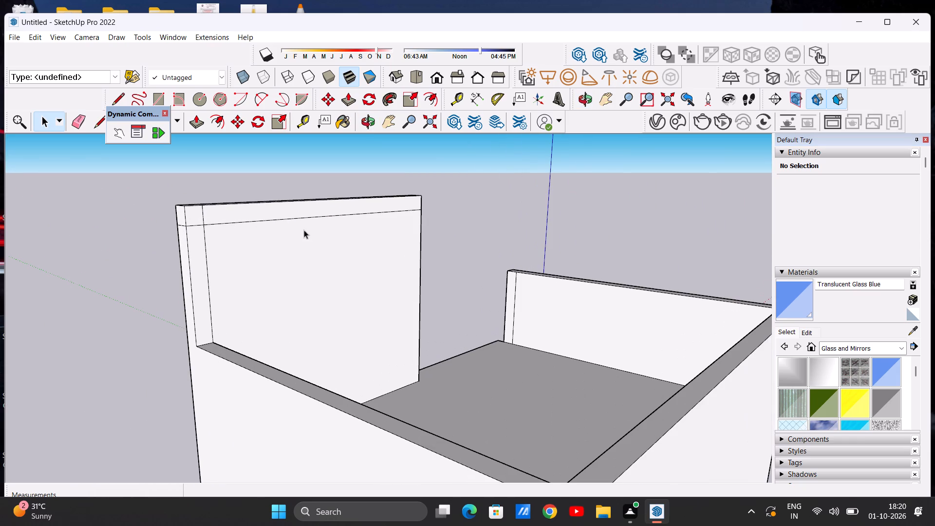
scroll(318, 231, "down", 1)
scroll(281, 210, "up", 2)
scroll(200, 213, "up", 4)
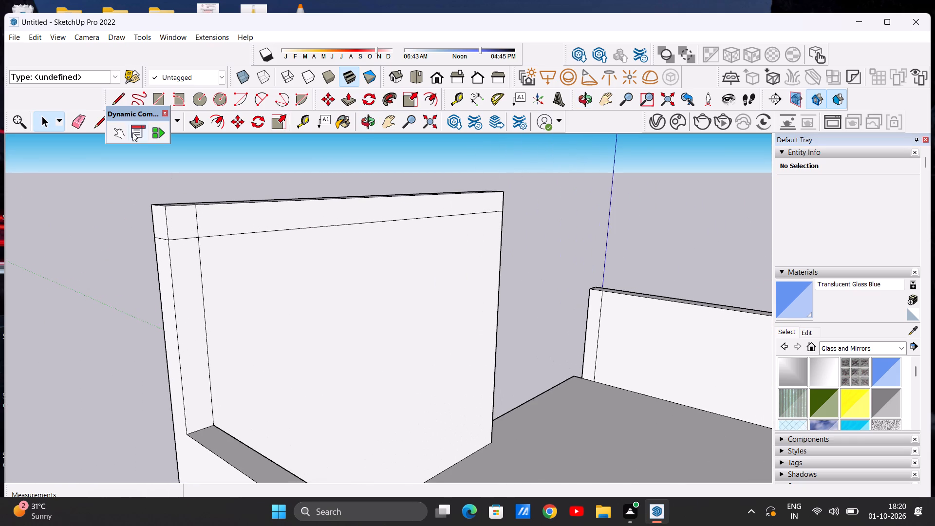
left_click(77, 122)
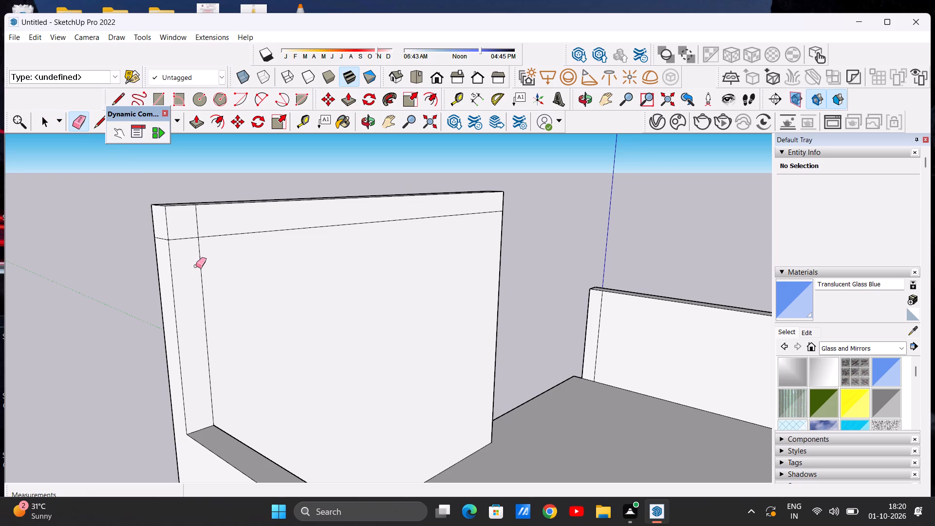
left_click_drag(196, 266, 204, 267)
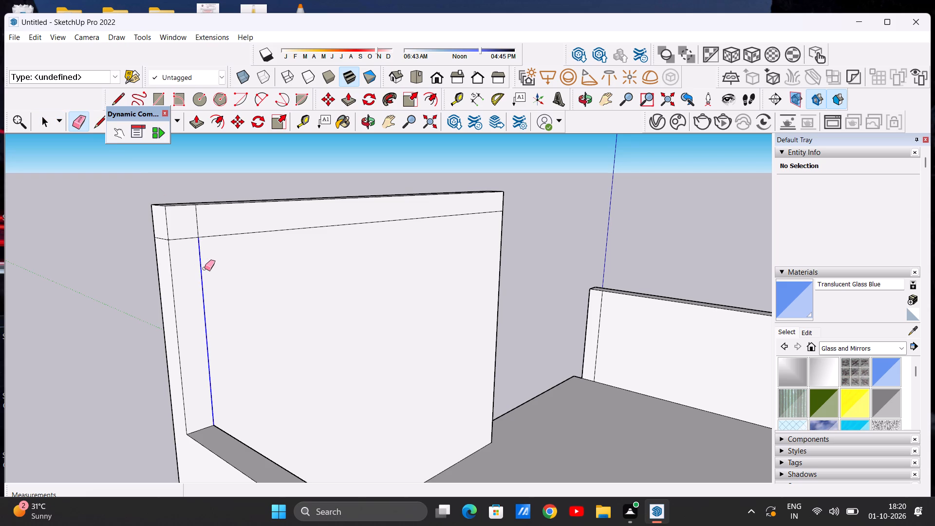
key("space")
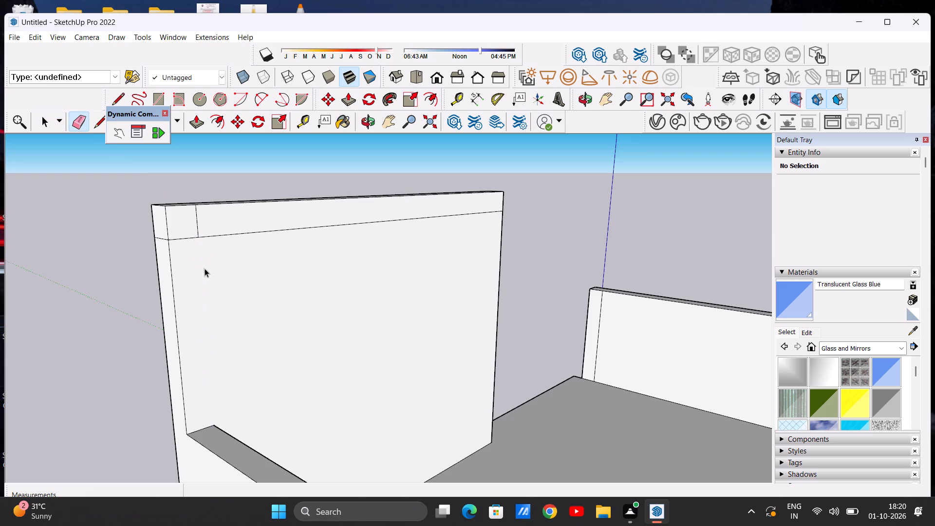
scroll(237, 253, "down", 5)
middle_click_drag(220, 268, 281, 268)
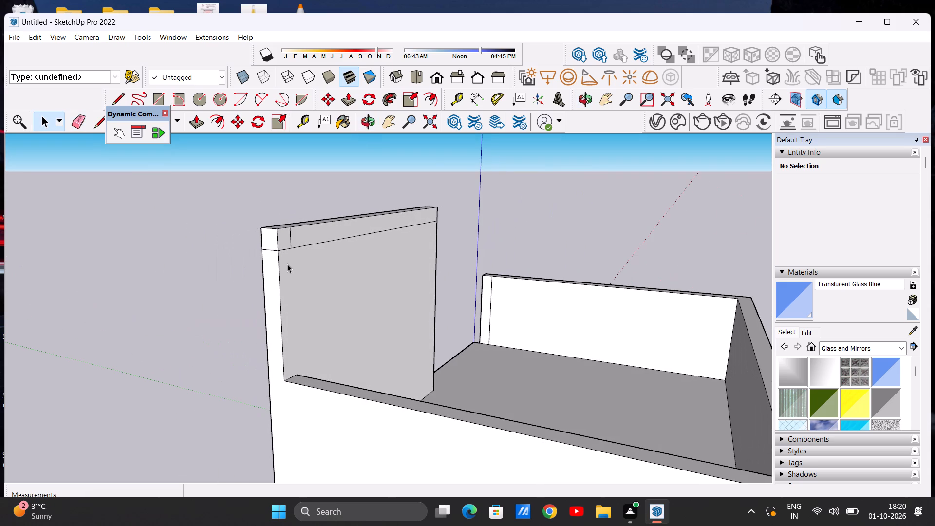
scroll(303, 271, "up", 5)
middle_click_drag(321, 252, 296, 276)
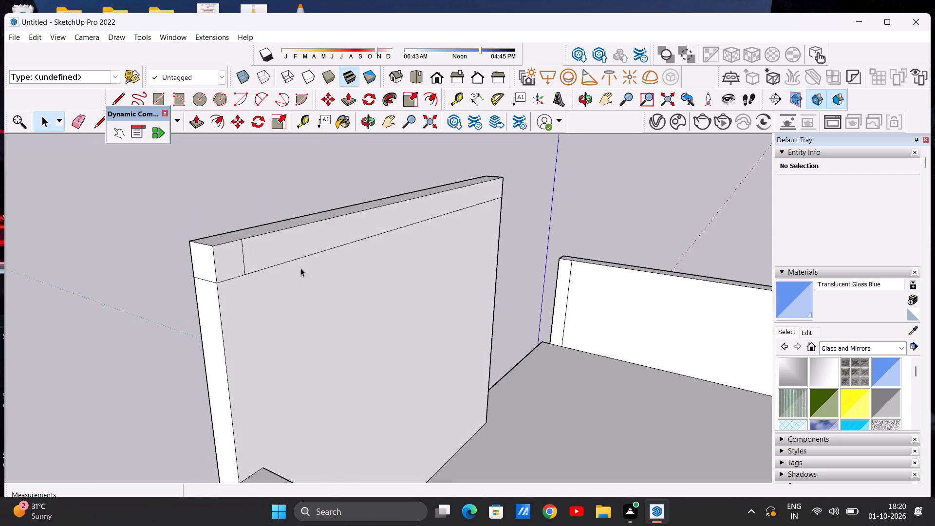
Undo the erasure of the vertical edge on the tall wall's back face.
scroll(284, 254, "down", 8)
scroll(302, 243, "up", 1)
middle_click_drag(284, 242, 314, 250)
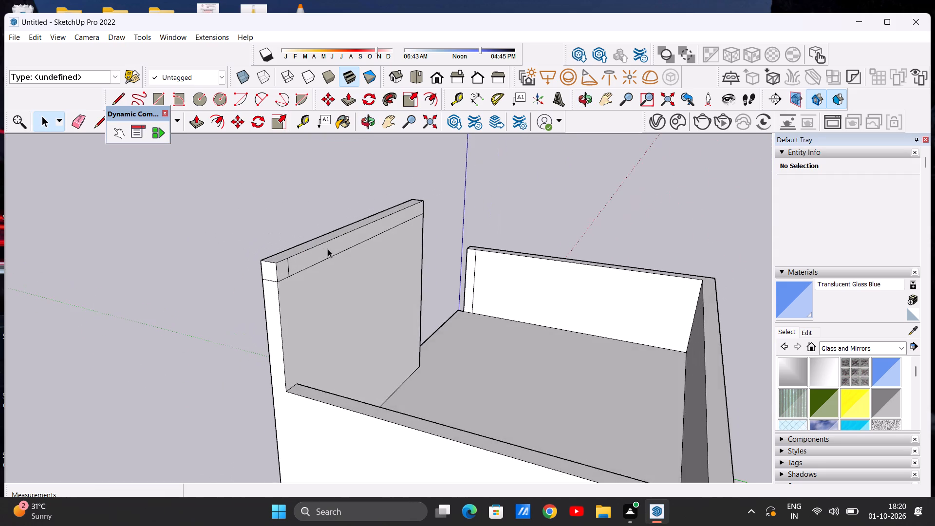
scroll(329, 249, "up", 3)
scroll(279, 283, "up", 2)
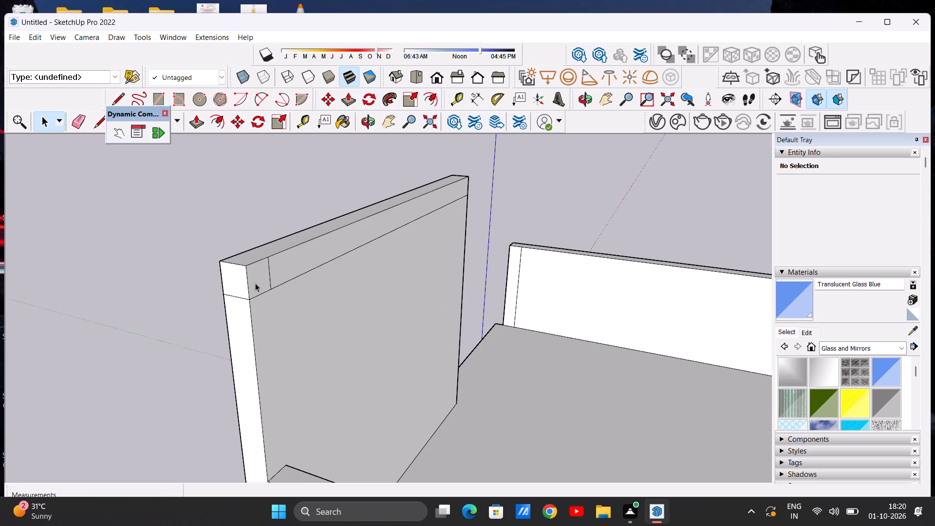
key("ctrl+z")
Push/Pull the long top-band face on the tall wall's back about 5' 10" outward over the roof.
scroll(246, 282, "down", 4)
scroll(329, 250, "up", 2)
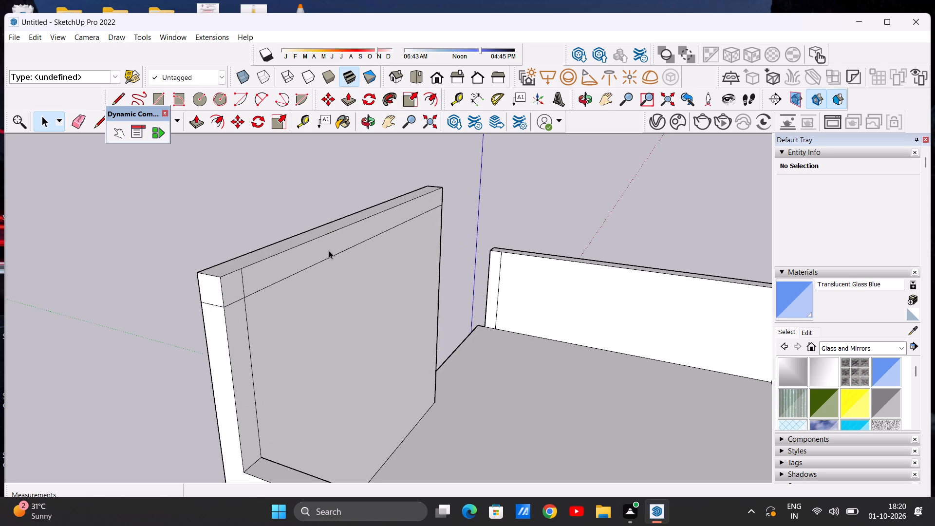
left_click(193, 121)
scroll(277, 264, "up", 2)
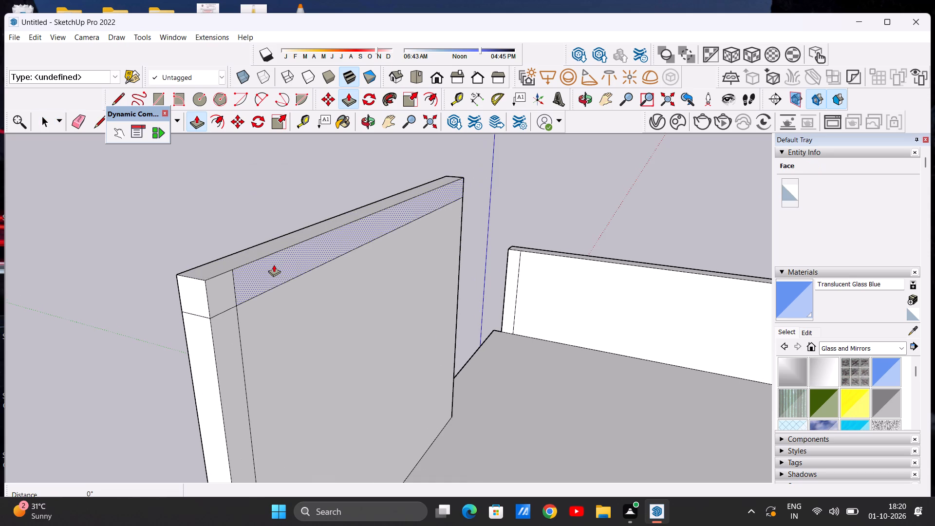
left_click(274, 264)
scroll(380, 272, "down", 6)
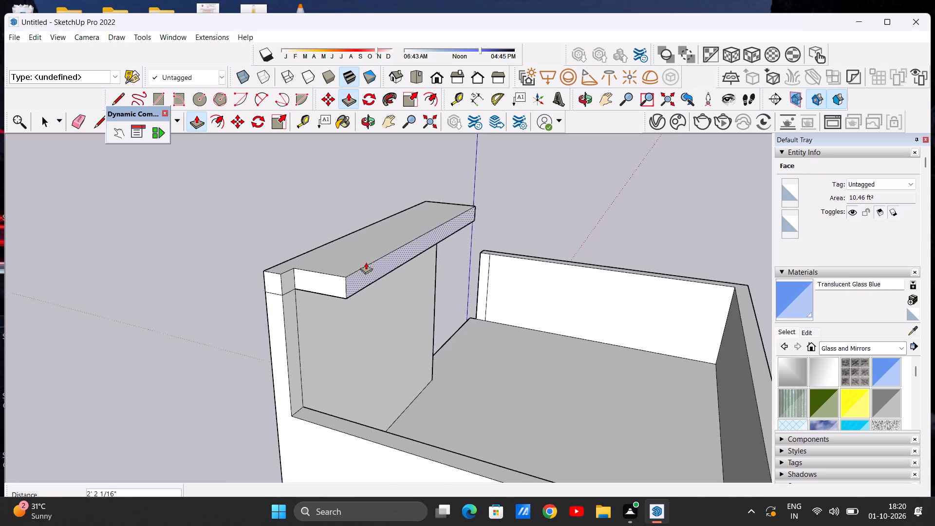
scroll(366, 262, "down", 6)
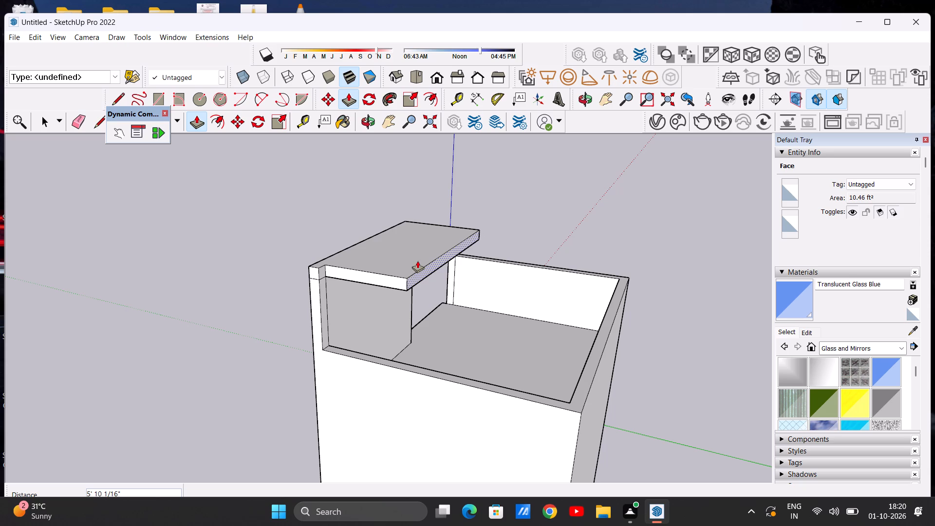
left_click(417, 261)
Push/Pull the tall wall's large back face below the top band about 4' 4" outward over the roof.
left_click(348, 300)
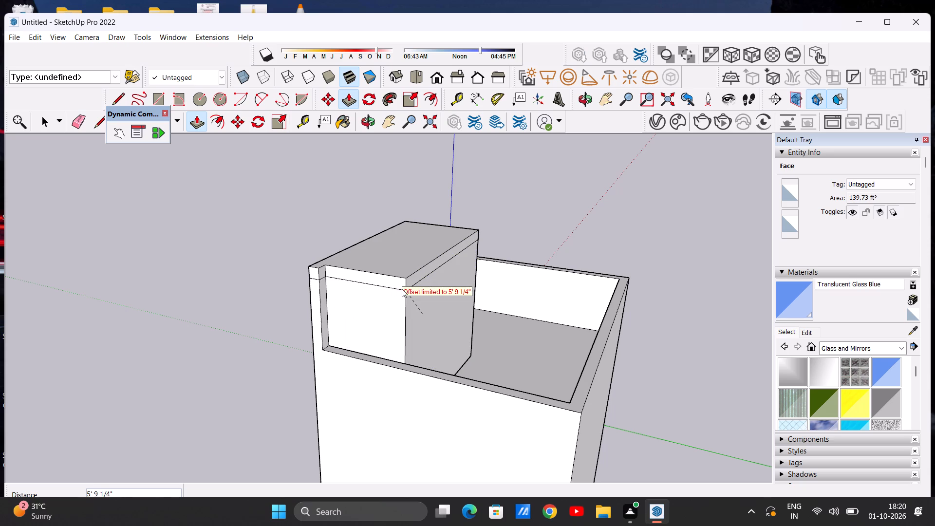
middle_click_drag(381, 289, 440, 275)
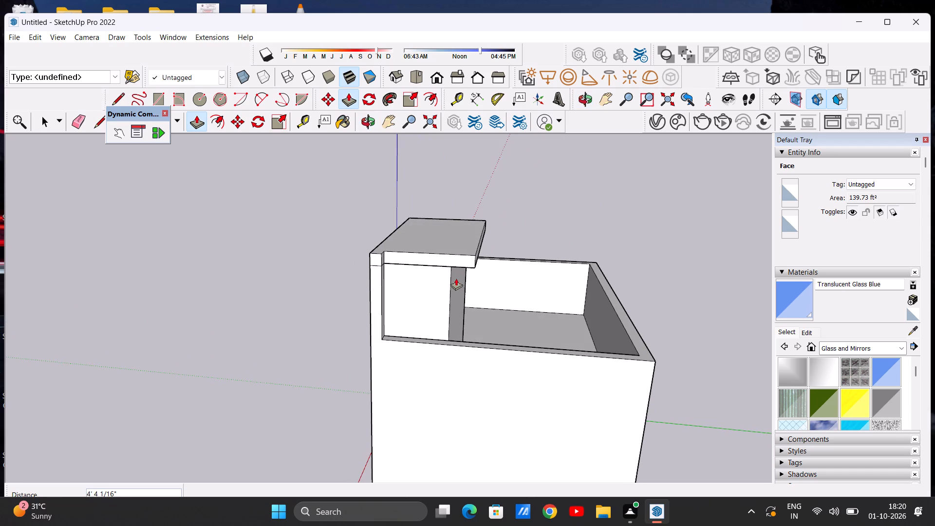
left_click(456, 278)
Examine the projecting top slab and the block beneath it from the side, the front and above.
key("space")
scroll(420, 276, "down", 7)
middle_click_drag(366, 287, 406, 274)
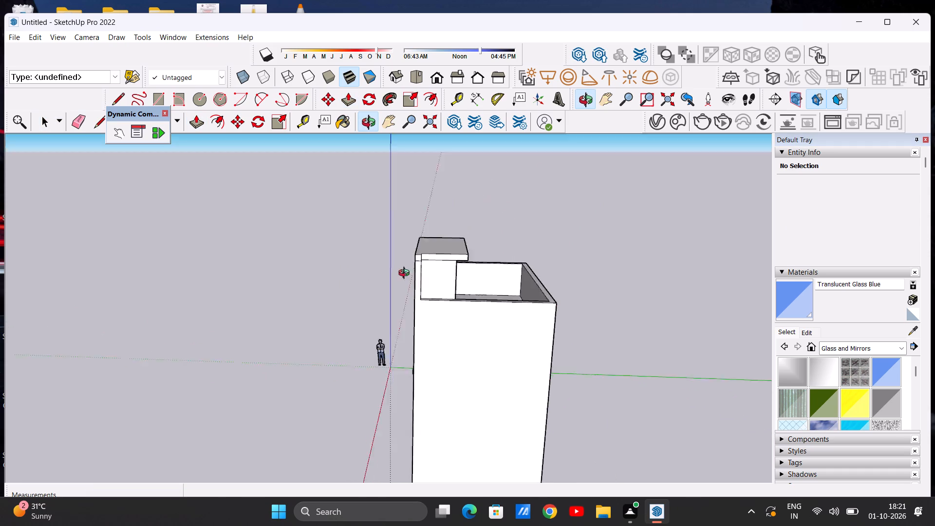
middle_click_drag(406, 274, 573, 249)
scroll(510, 249, "up", 7)
middle_click_drag(492, 260, 466, 263)
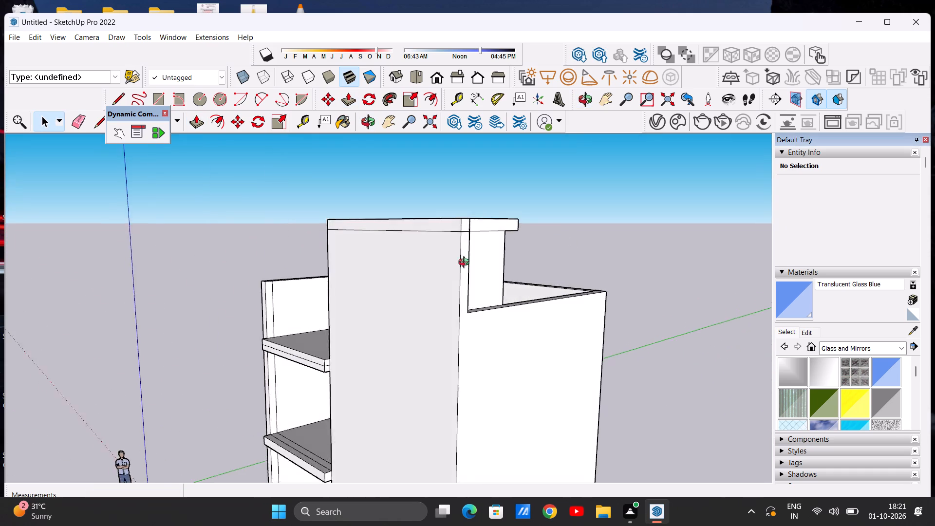
middle_click_drag(466, 263, 342, 283)
scroll(291, 255, "up", 6)
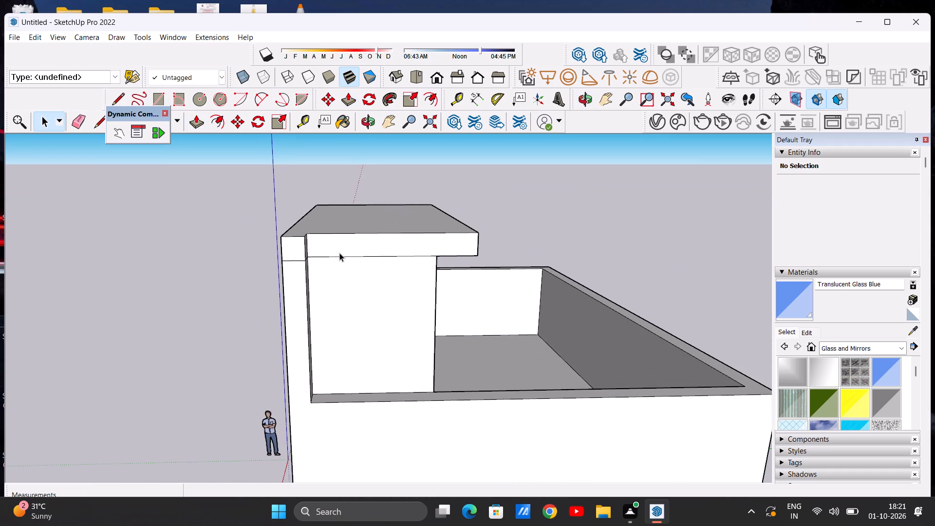
middle_click_drag(338, 254, 281, 271)
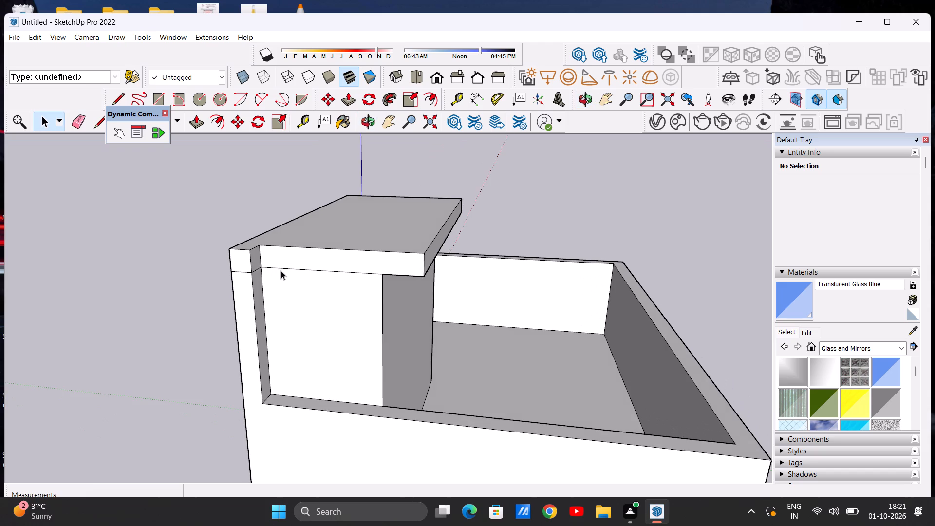
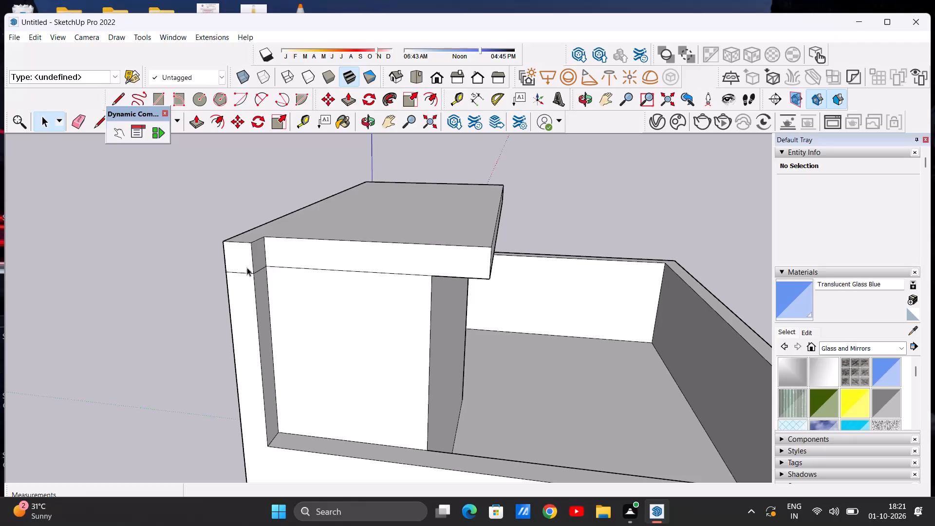
Erase the two seam edges below the top slab on the tall wall's narrow end face and adjoining recess.
key("e")
left_click_drag(237, 269, 238, 278)
left_click_drag(260, 267, 260, 275)
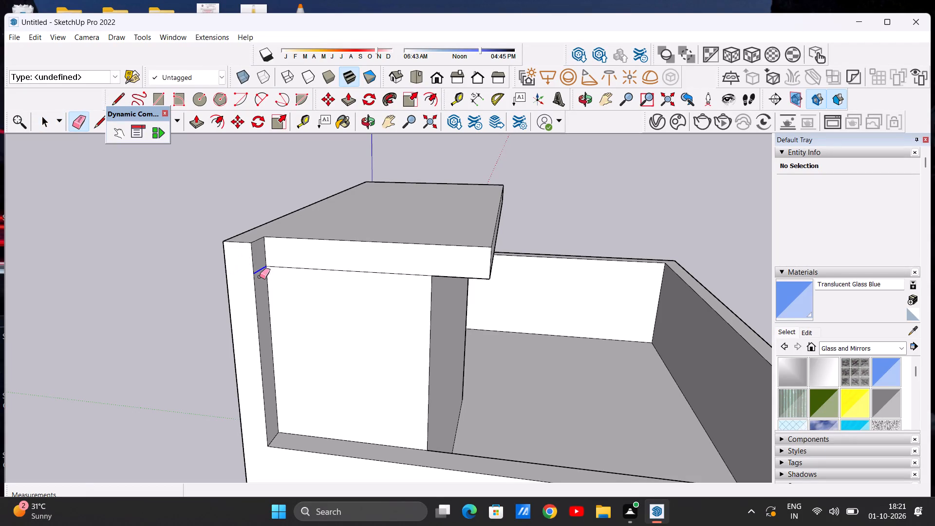
key("space")
Push/Pull the top-band face on the tall wall's front about 1' 3" outward as an overhang.
scroll(345, 272, "down", 10)
middle_click_drag(274, 267, 382, 255)
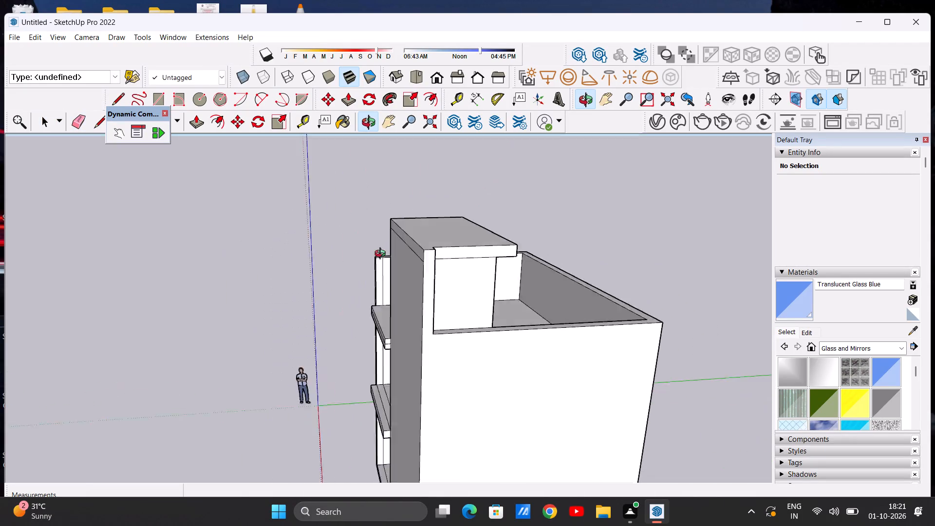
middle_click_drag(382, 255, 475, 232)
scroll(553, 220, "up", 5)
middle_click_drag(525, 235, 520, 235)
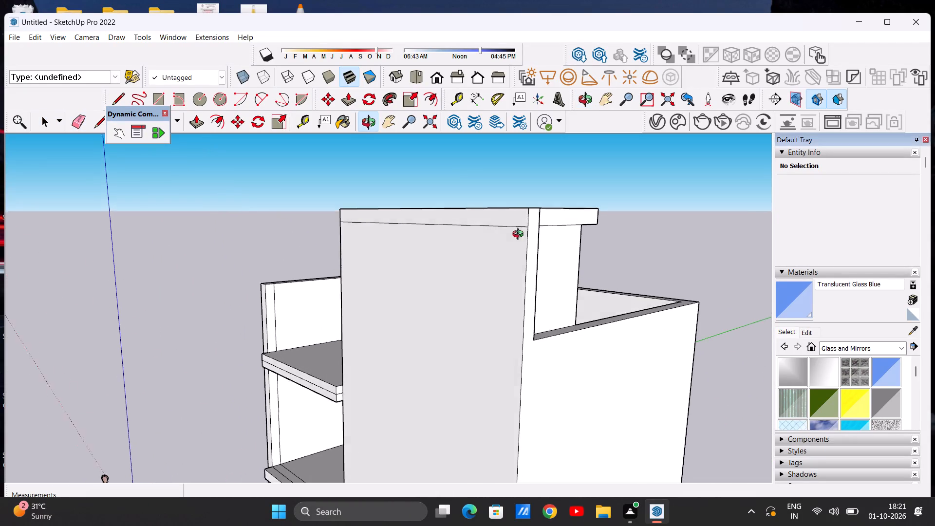
middle_click_drag(520, 235, 475, 246)
scroll(496, 239, "up", 1)
scroll(507, 243, "down", 4)
scroll(468, 236, "up", 6)
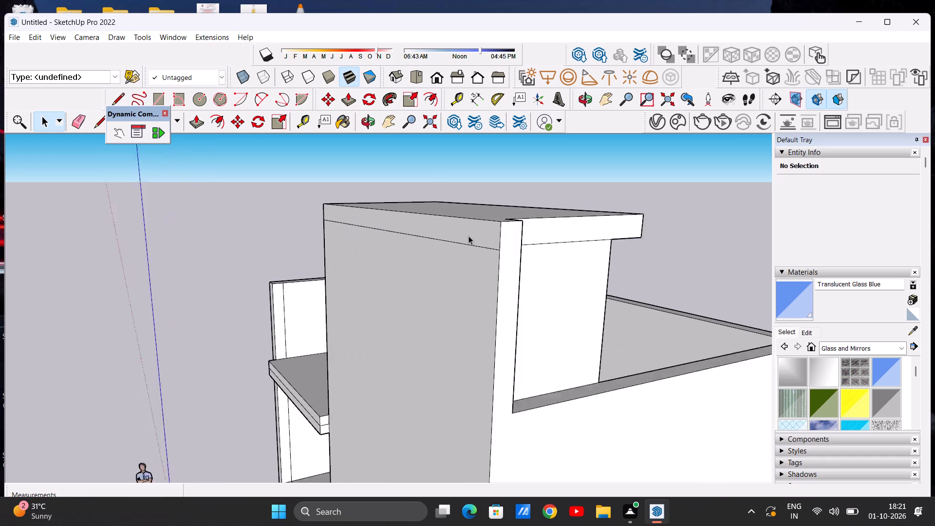
scroll(468, 236, "up", 1)
key("p")
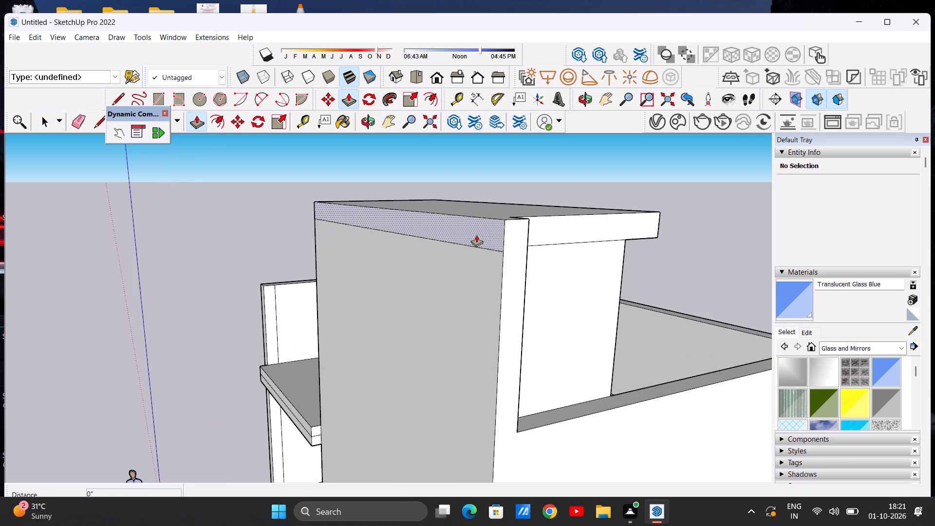
left_click(484, 225)
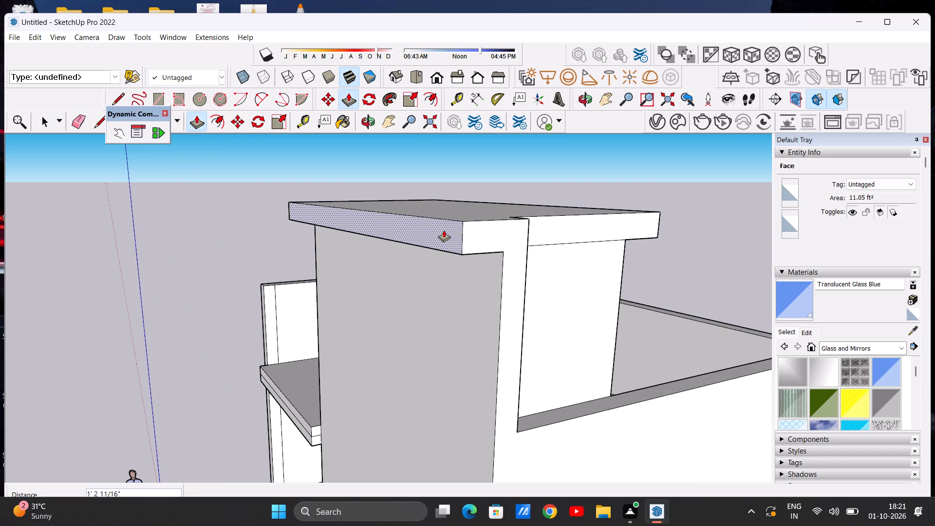
left_click(444, 230)
Push/Pull the top slab's recessed side face 9" outward, flush with the tall wall's end.
middle_click_drag(434, 254, 298, 265)
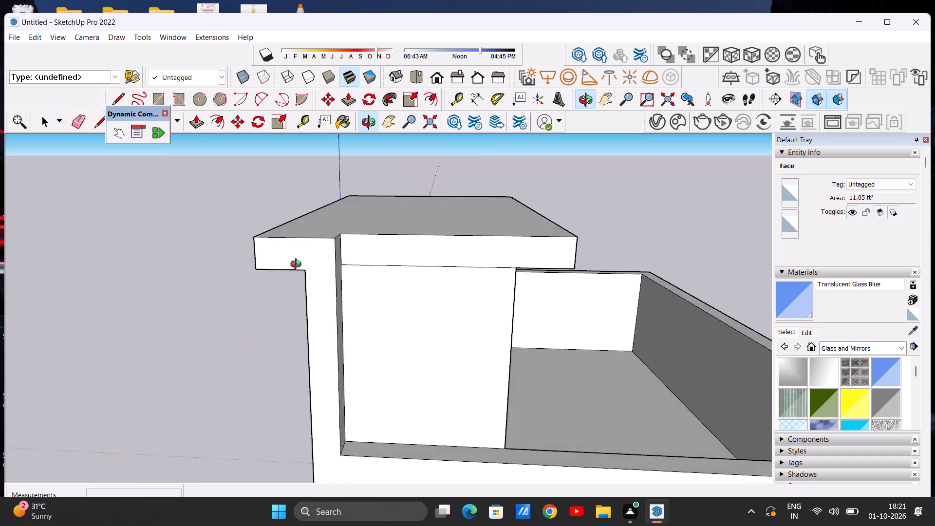
middle_click_drag(298, 265, 253, 282)
scroll(336, 256, "up", 3)
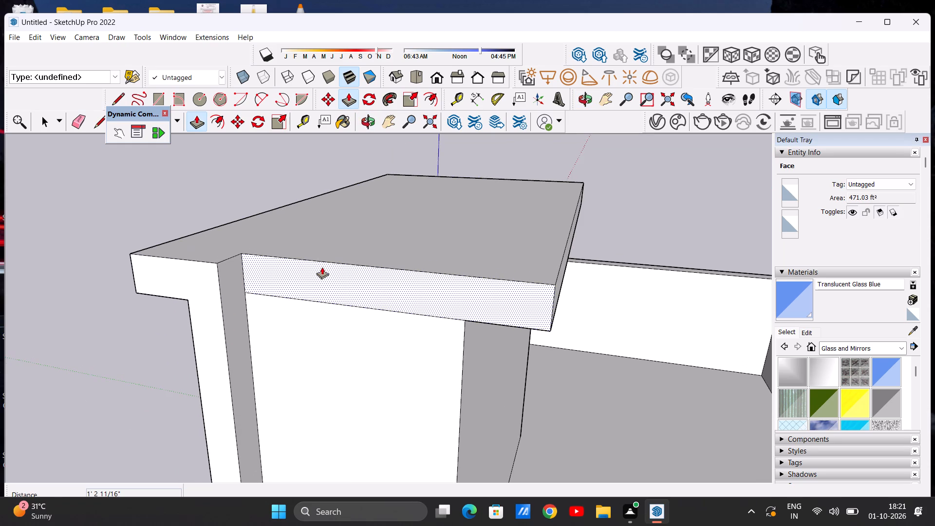
left_click(322, 267)
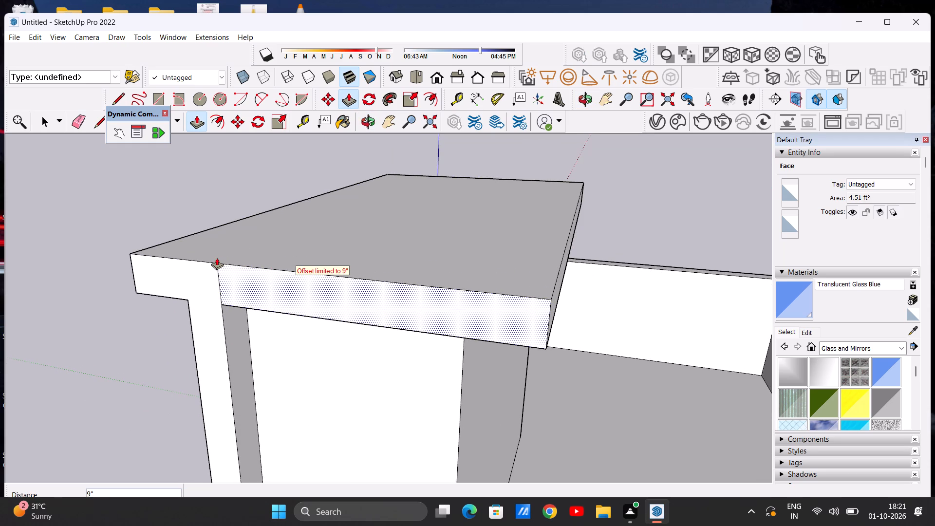
left_click(217, 258)
key("space")
Erase the vertical seam on the top slab's side face above the tall wall's end.
scroll(382, 267, "down", 12)
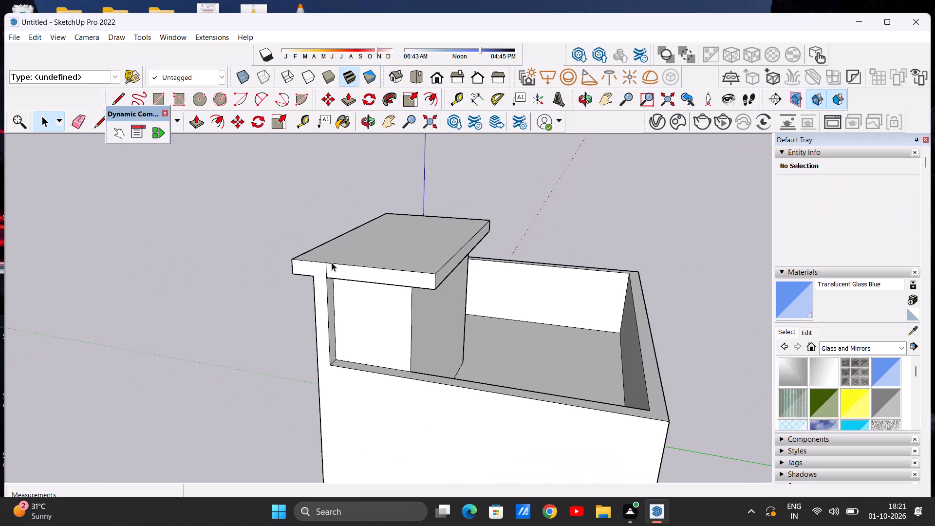
scroll(313, 270, "up", 6)
middle_click_drag(319, 266, 362, 248)
scroll(384, 248, "up", 6)
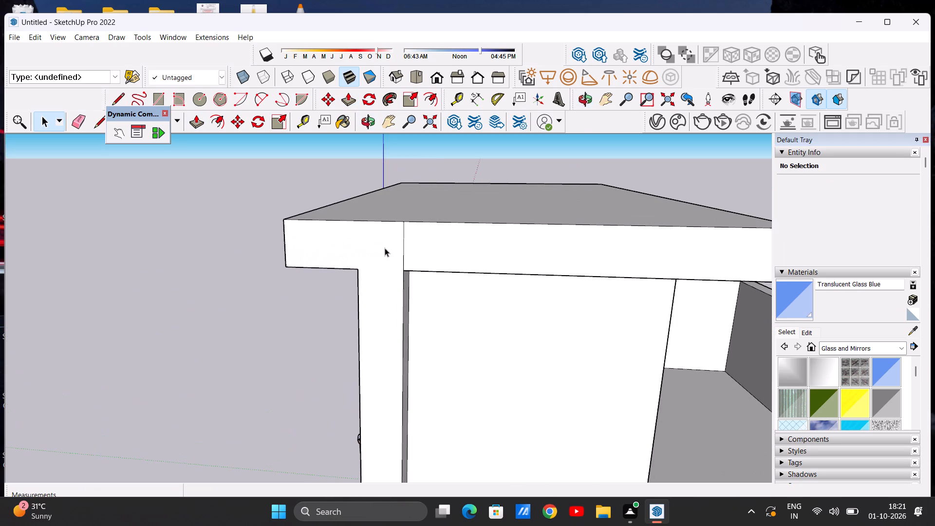
key("e")
left_click_drag(400, 246, 412, 246)
key("space")
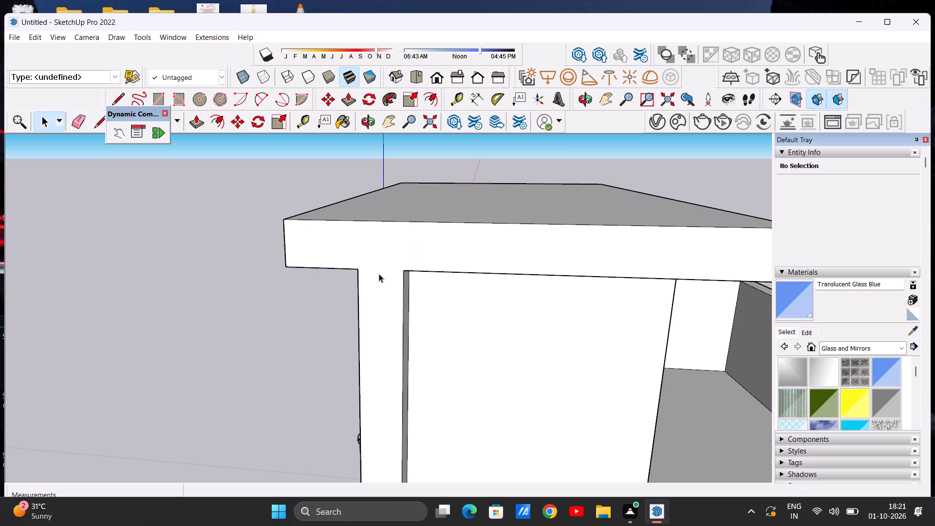
Examine the overhanging top slab from the rear, the sides, the front and below.
scroll(379, 269, "down", 9)
middle_click_drag(466, 237, 193, 226)
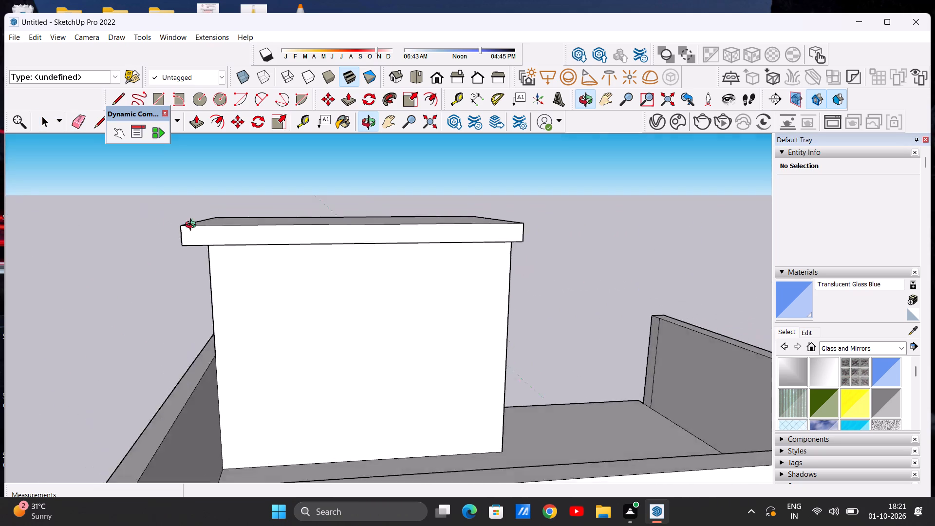
middle_click_drag(193, 226, 569, 212)
middle_click_drag(427, 268, 552, 266)
scroll(515, 265, "down", 5)
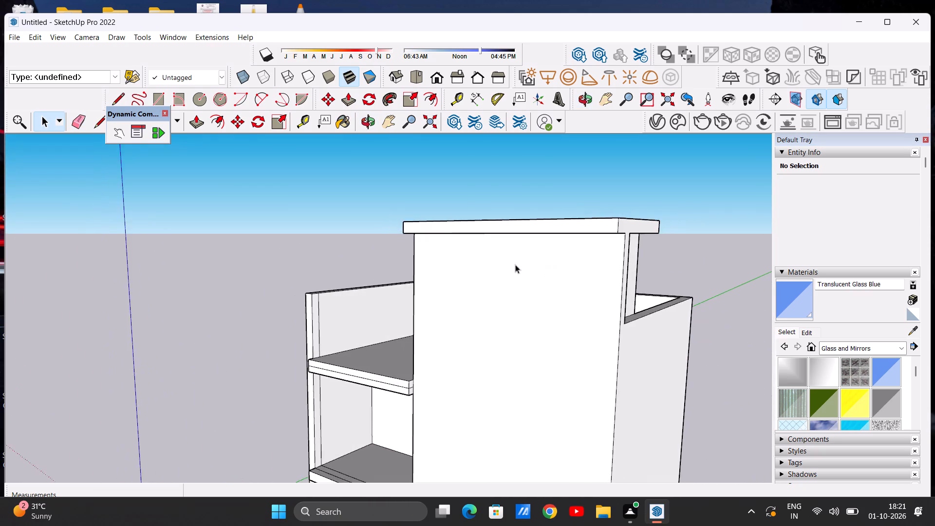
scroll(515, 264, "down", 3)
middle_click_drag(433, 284, 550, 259)
middle_click_drag(485, 278, 507, 288)
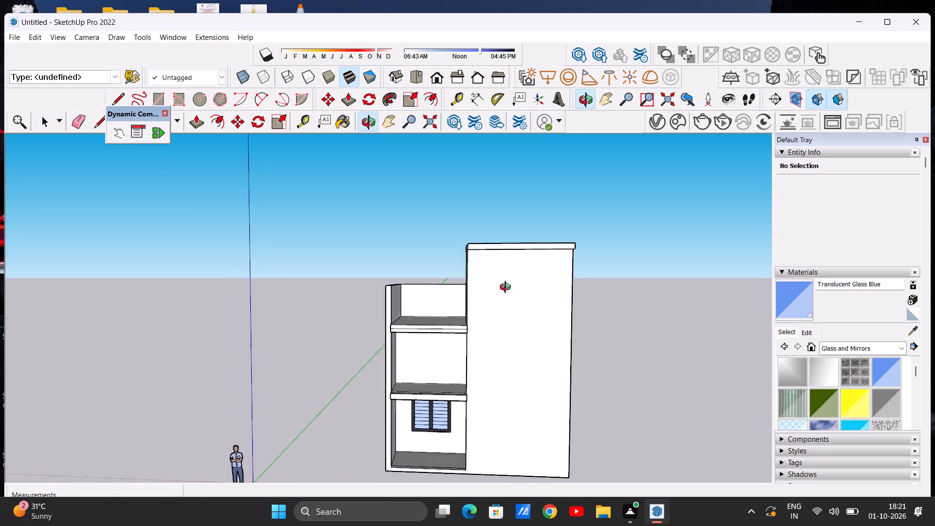
middle_click_drag(507, 288, 532, 293)
scroll(489, 259, "up", 8)
middle_click_drag(483, 288, 585, 207)
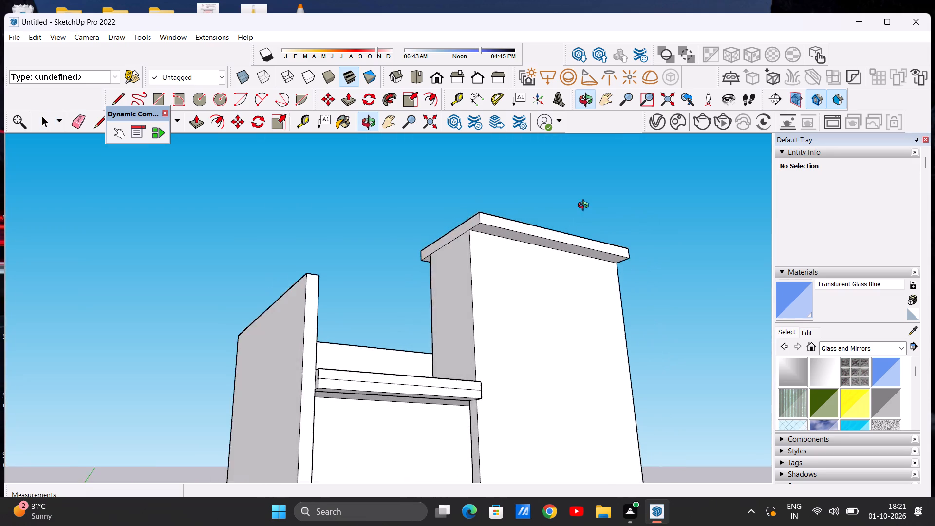
middle_click_drag(585, 207, 493, 311)
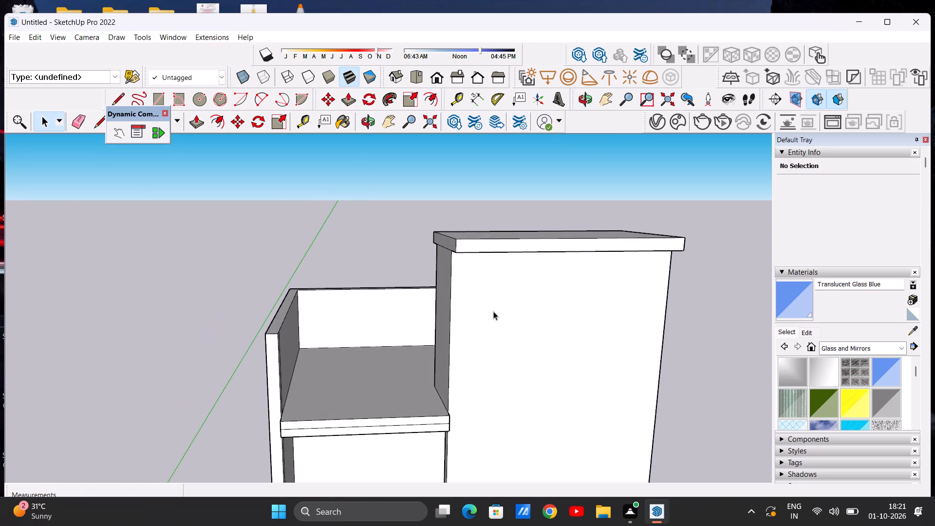
scroll(477, 319, "down", 5)
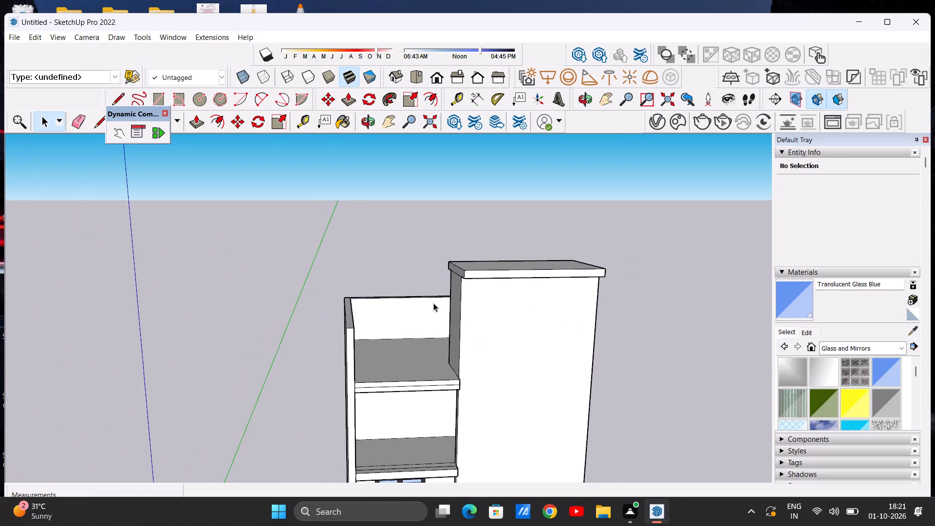
scroll(436, 299, "up", 5)
scroll(453, 299, "down", 4)
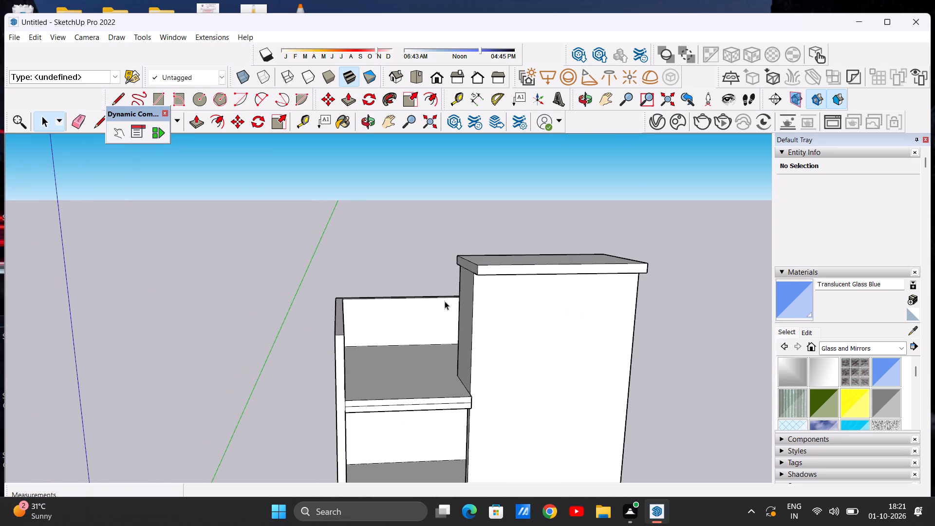
scroll(472, 294, "up", 7)
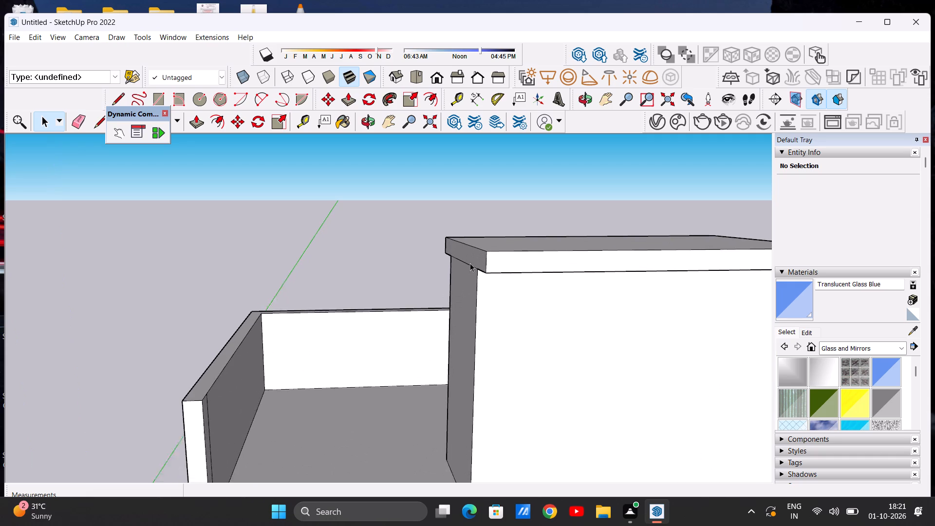
scroll(470, 263, "up", 1)
scroll(450, 289, "down", 5)
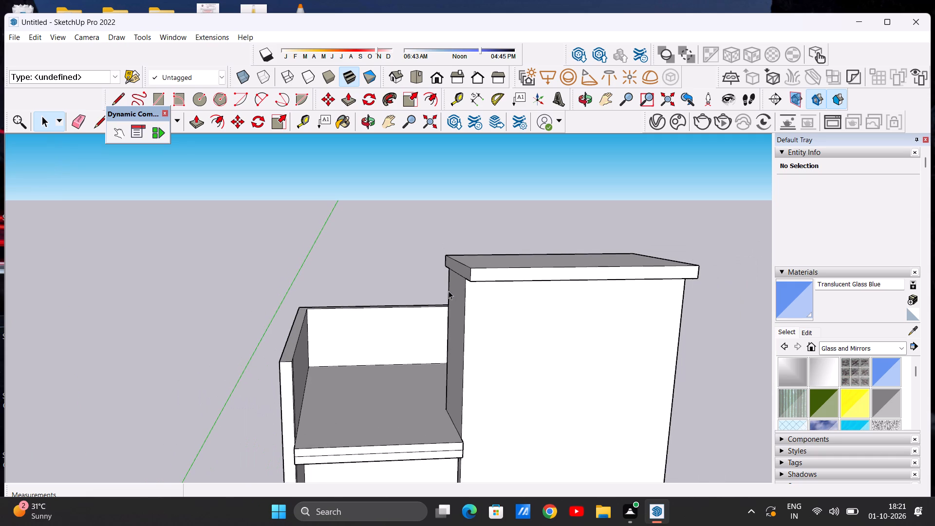
scroll(438, 283, "down", 4)
Push/Pull the top slab's end face outward over the open-bay side as an overhang.
scroll(451, 264, "up", 9)
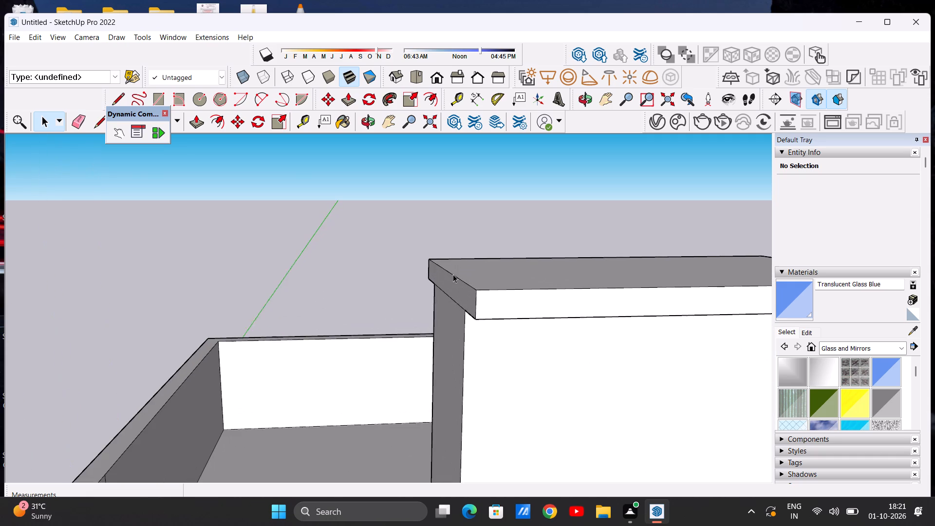
scroll(453, 274, "up", 2)
left_click(196, 125)
scroll(363, 237, "down", 5)
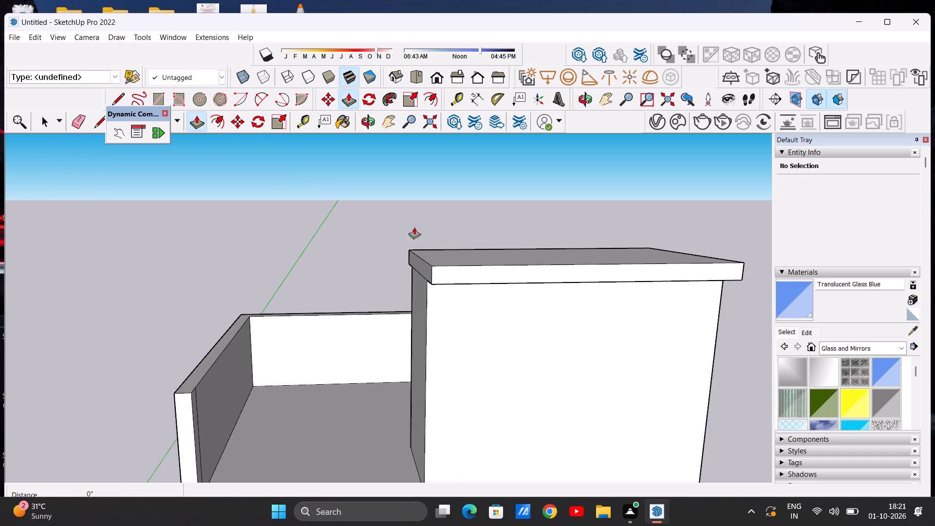
middle_click_drag(367, 304, 401, 295)
scroll(446, 267, "up", 5)
left_click(455, 257)
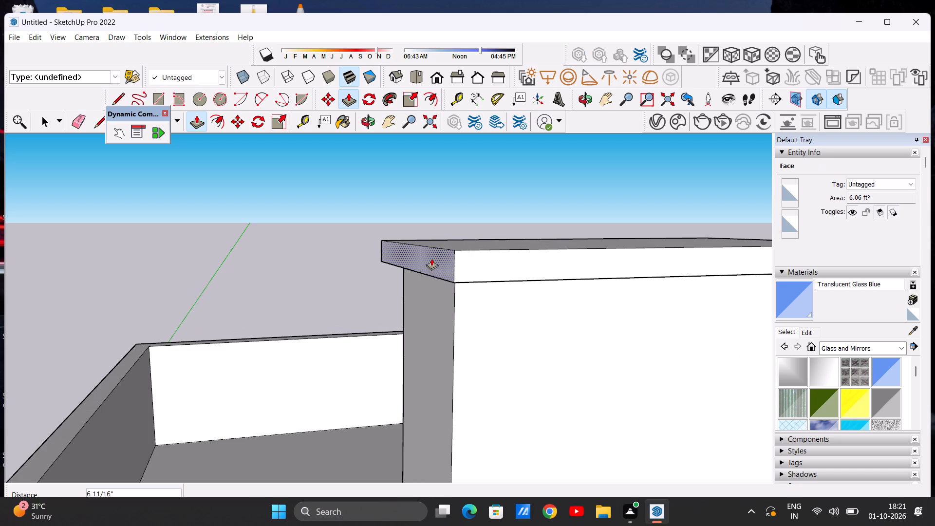
left_click(413, 258)
key("space")
Erase the two seam edges on the underside of the top slab's overhang above the open-bay side.
middle_click_drag(377, 313, 349, 234)
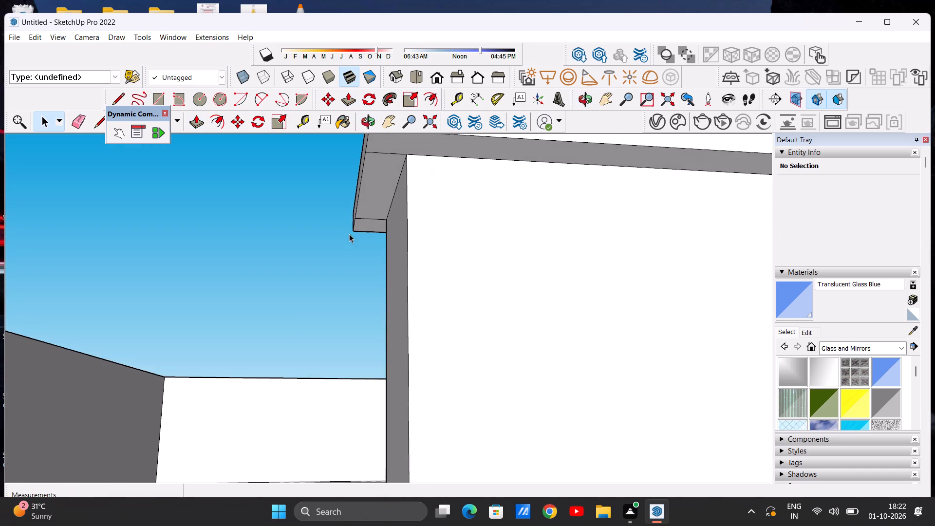
scroll(382, 238, "down", 3)
scroll(384, 156, "up", 7)
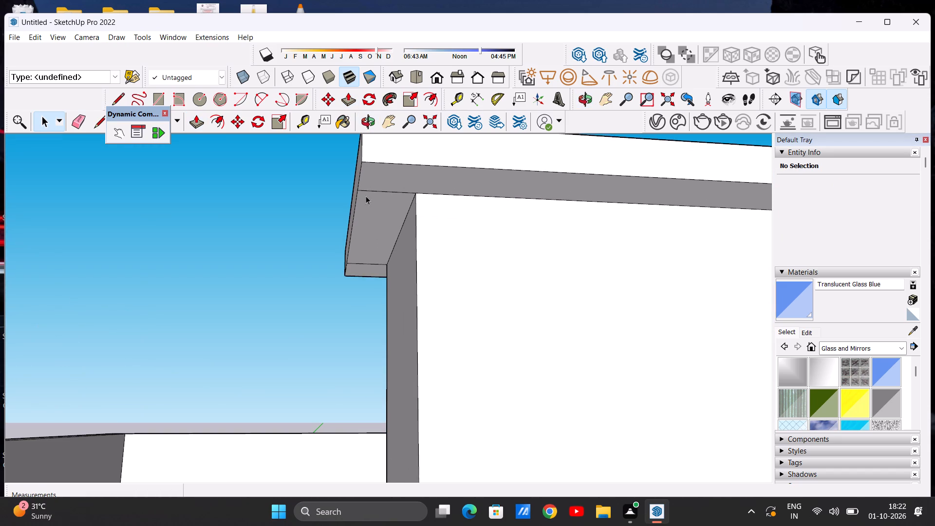
key("e")
left_click_drag(382, 187, 379, 197)
left_click(369, 266)
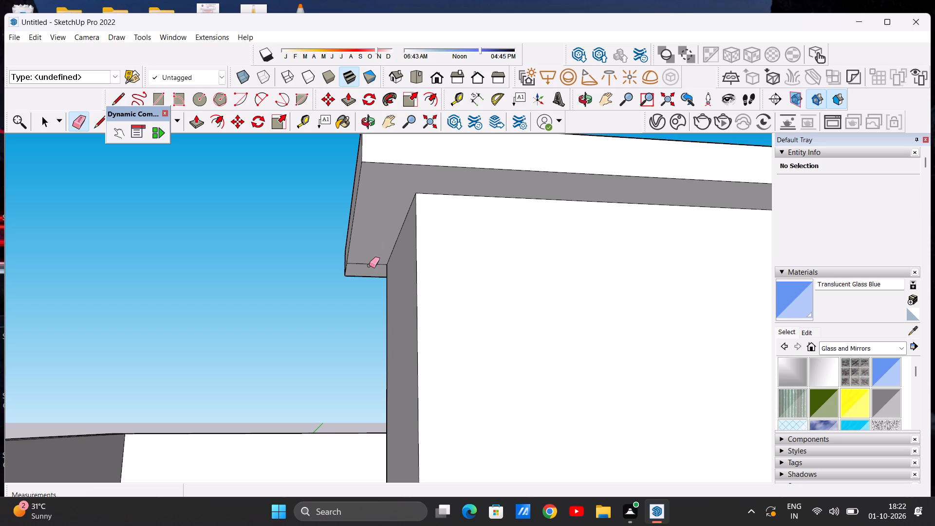
left_click_drag(372, 262, 370, 270)
key("space")
Examine the overhanging top slab and the building's front with its open bays.
scroll(407, 258, "down", 10)
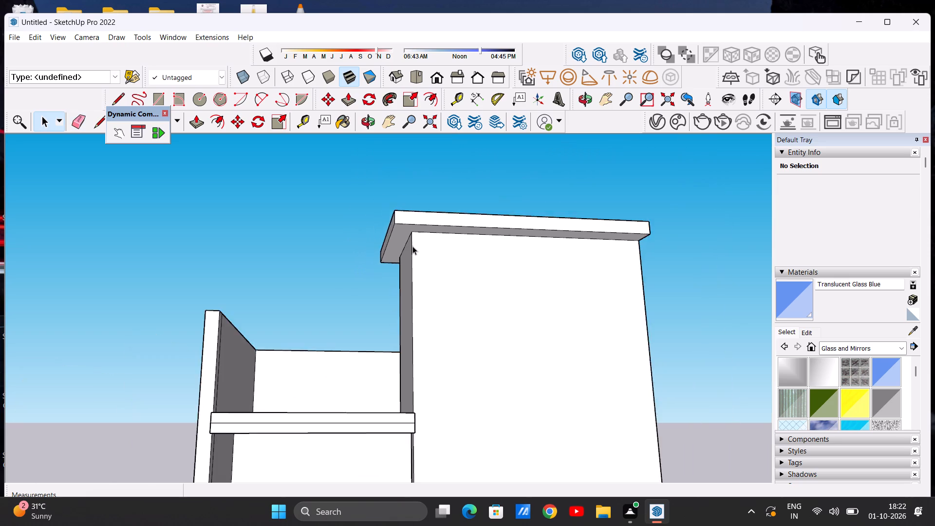
scroll(412, 246, "down", 9)
middle_click_drag(376, 260, 341, 331)
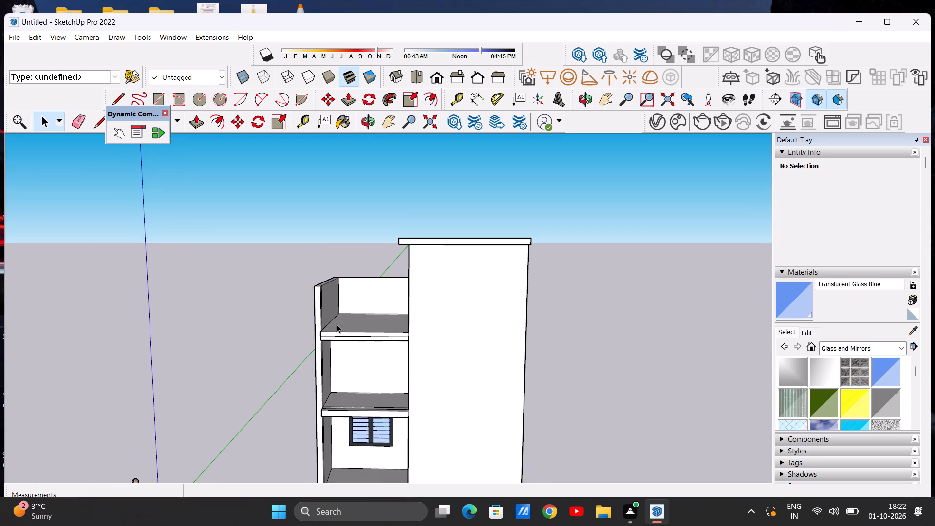
scroll(373, 331, "down", 2)
middle_click_drag(365, 332, 412, 309)
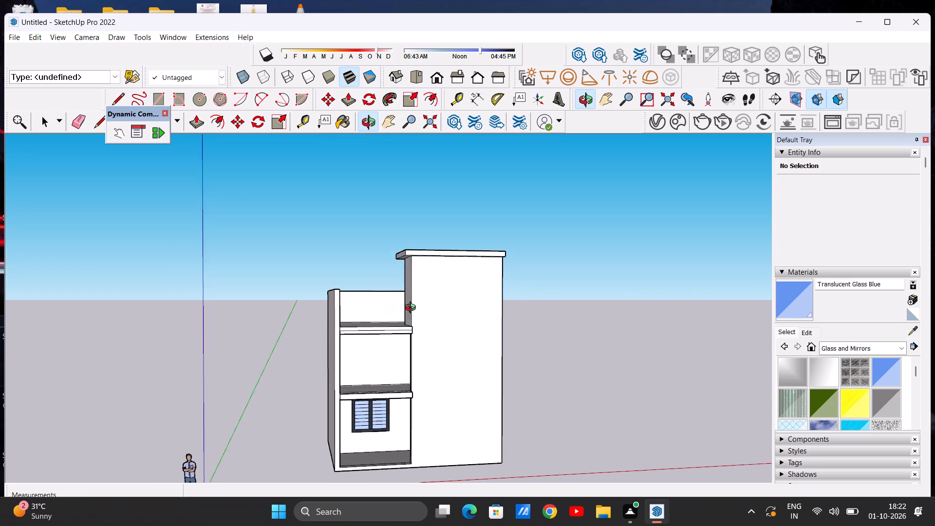
middle_click_drag(412, 309, 372, 312)
scroll(375, 310, "up", 7)
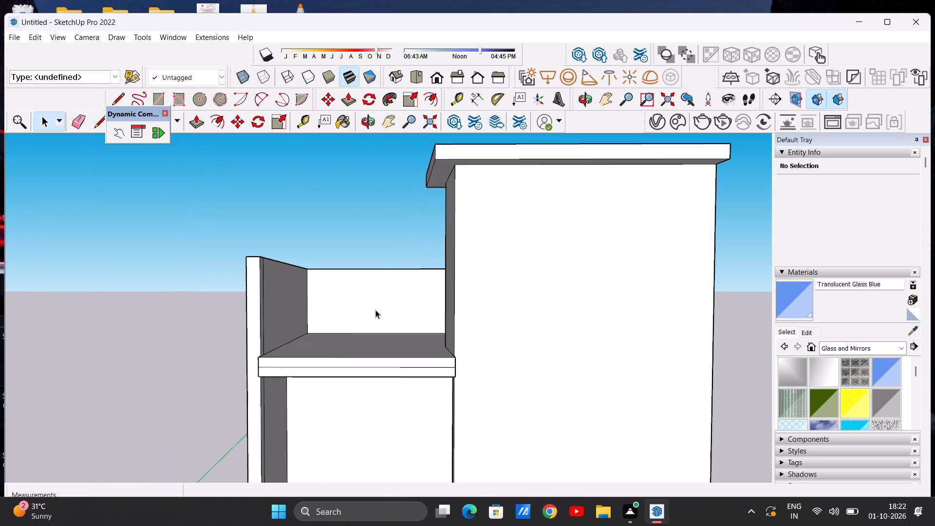
scroll(375, 310, "down", 4)
scroll(344, 315, "up", 1)
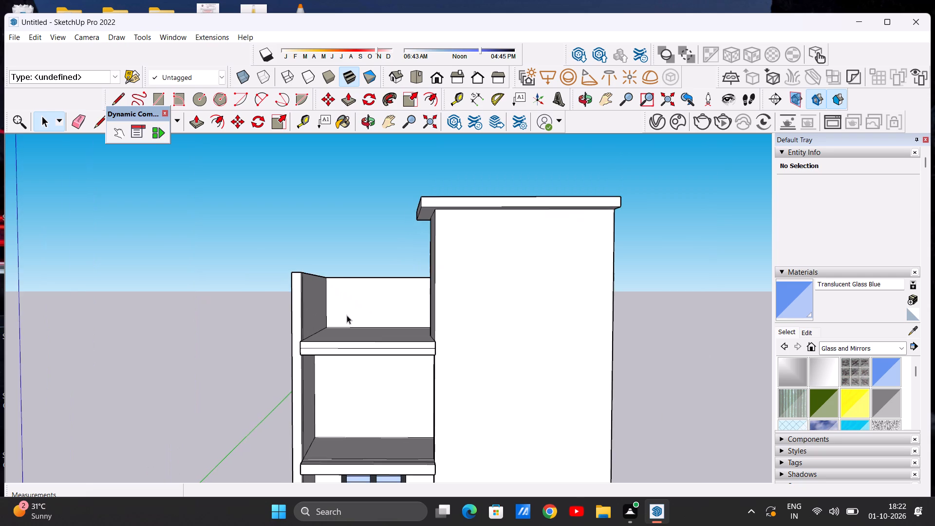
Examine the roof slab's front edge and its corners between the side parapet wall and the tall block.
middle_click_drag(345, 345, 350, 416)
scroll(351, 416, "up", 1)
scroll(400, 369, "up", 2)
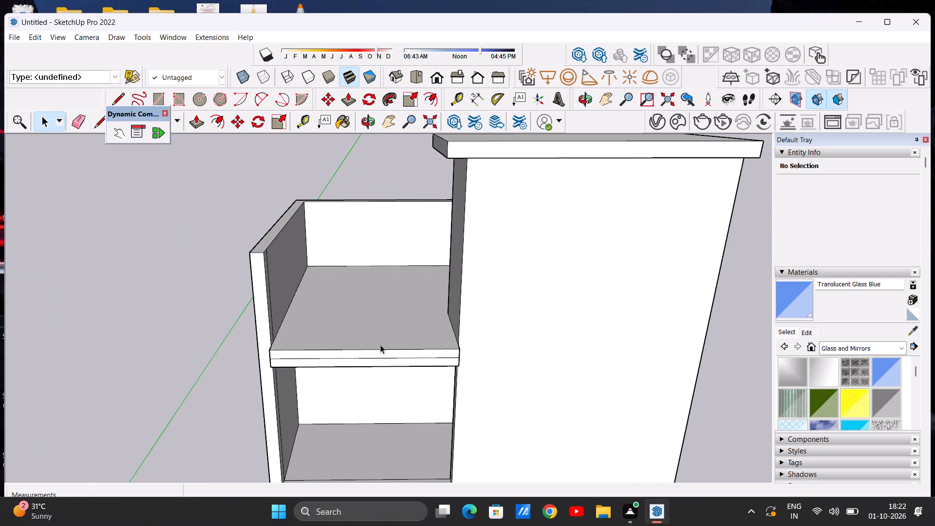
middle_click_drag(384, 340, 388, 379)
scroll(451, 376, "up", 15)
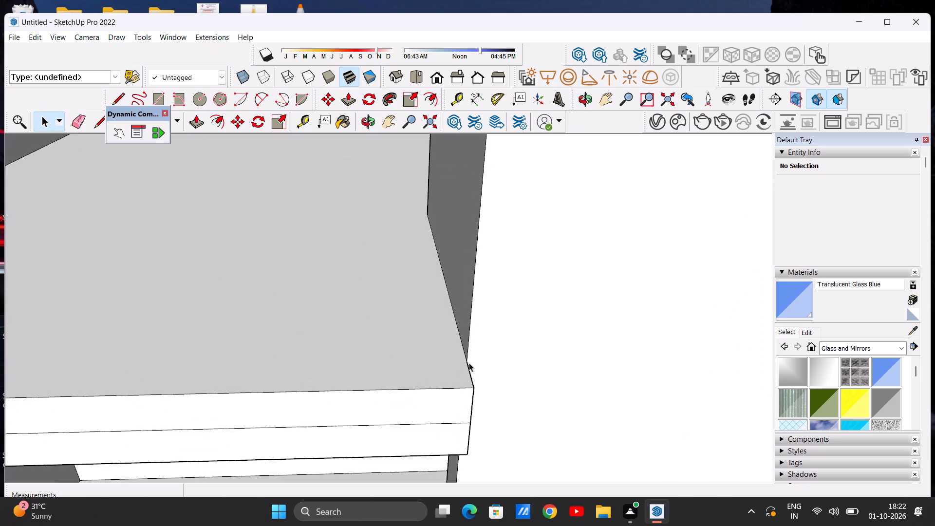
scroll(469, 363, "up", 2)
scroll(469, 363, "down", 18)
scroll(297, 359, "up", 4)
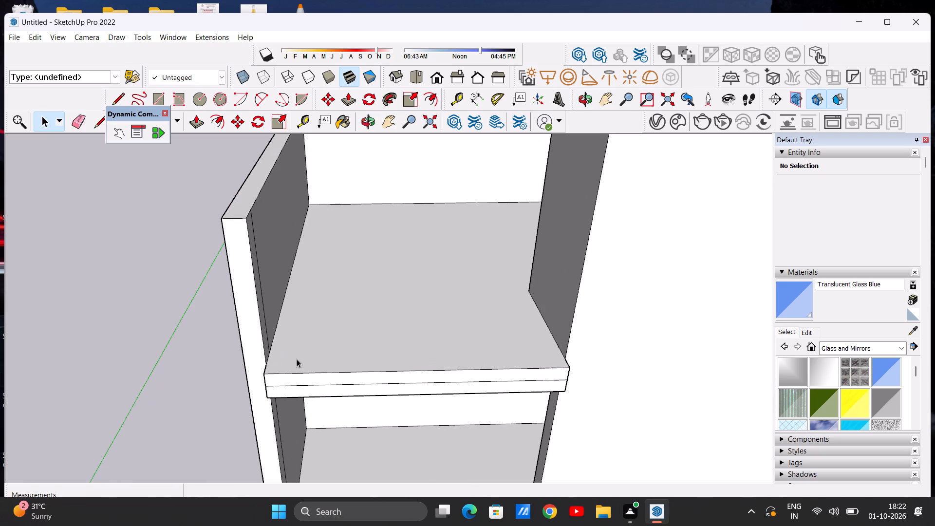
Draw a line about 10' 7 13/16" across the roof slab's front, from the side parapet's base to the tall block's corner.
left_click(116, 94)
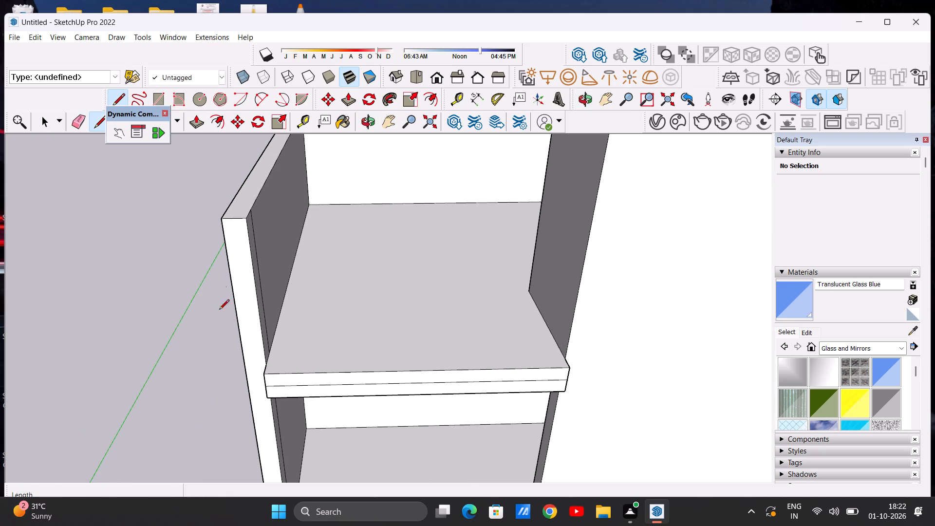
left_click(267, 364)
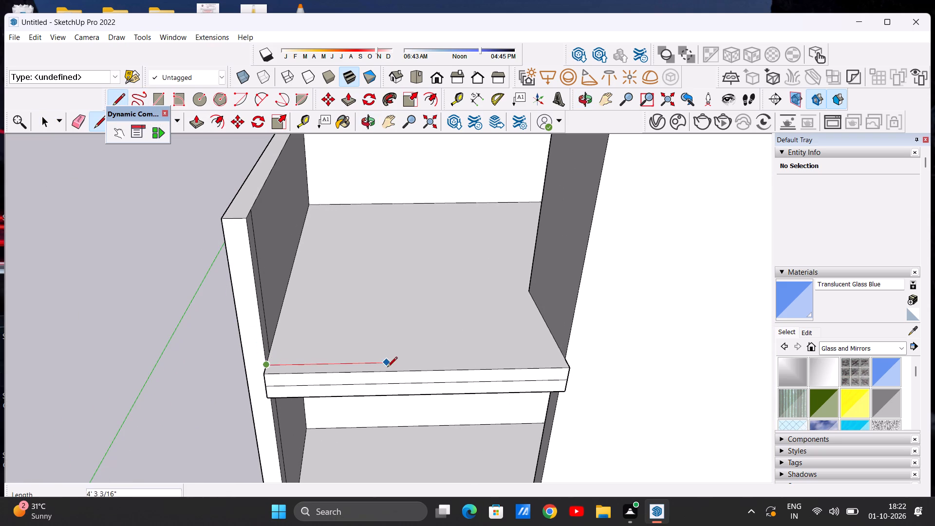
left_click(565, 359)
key("space")
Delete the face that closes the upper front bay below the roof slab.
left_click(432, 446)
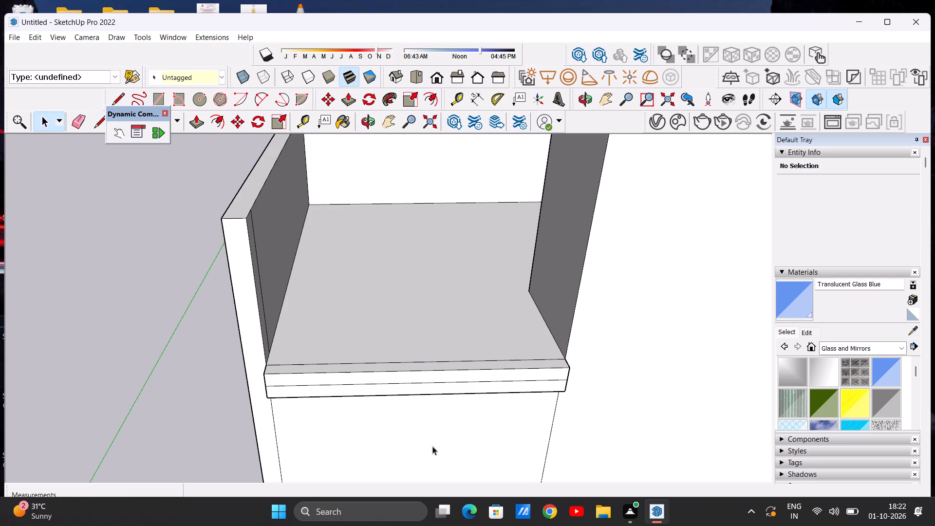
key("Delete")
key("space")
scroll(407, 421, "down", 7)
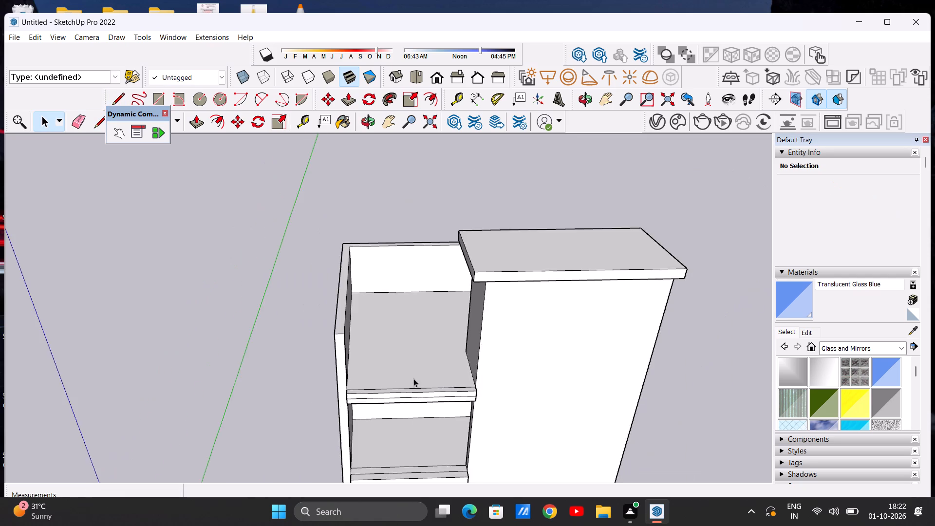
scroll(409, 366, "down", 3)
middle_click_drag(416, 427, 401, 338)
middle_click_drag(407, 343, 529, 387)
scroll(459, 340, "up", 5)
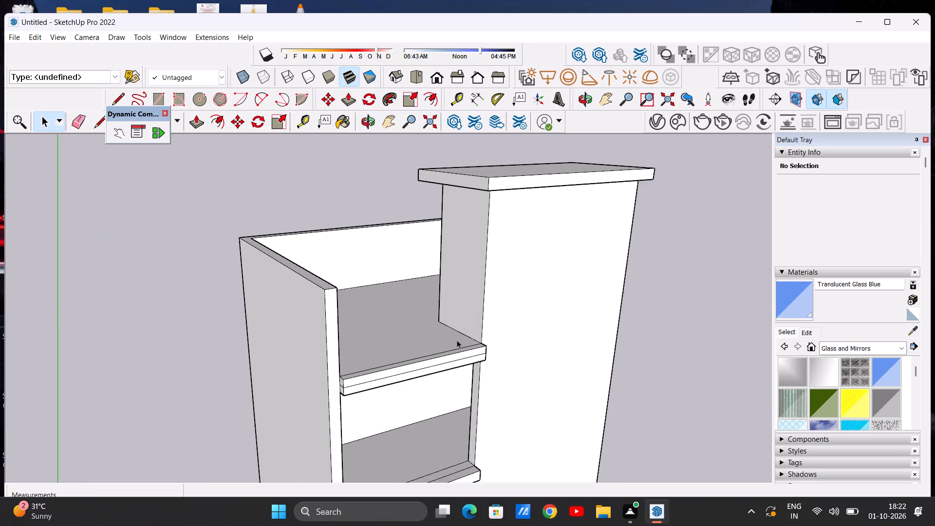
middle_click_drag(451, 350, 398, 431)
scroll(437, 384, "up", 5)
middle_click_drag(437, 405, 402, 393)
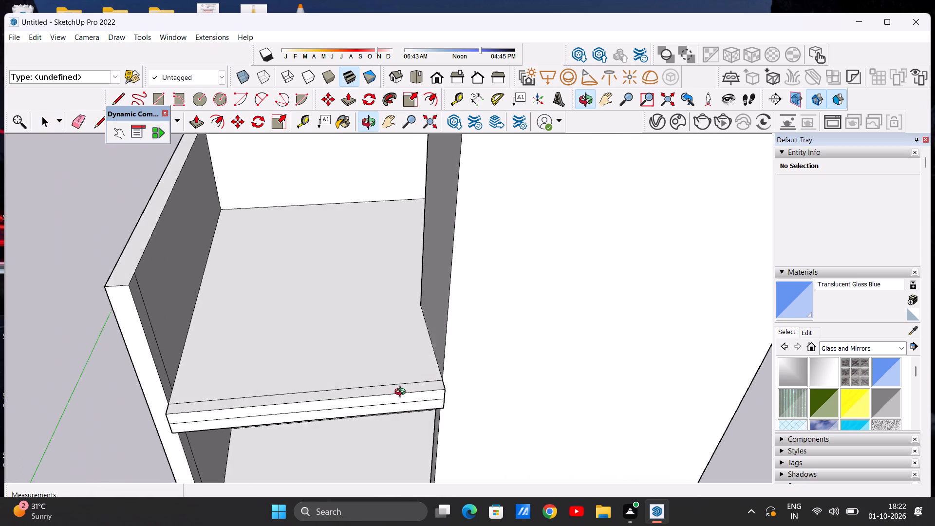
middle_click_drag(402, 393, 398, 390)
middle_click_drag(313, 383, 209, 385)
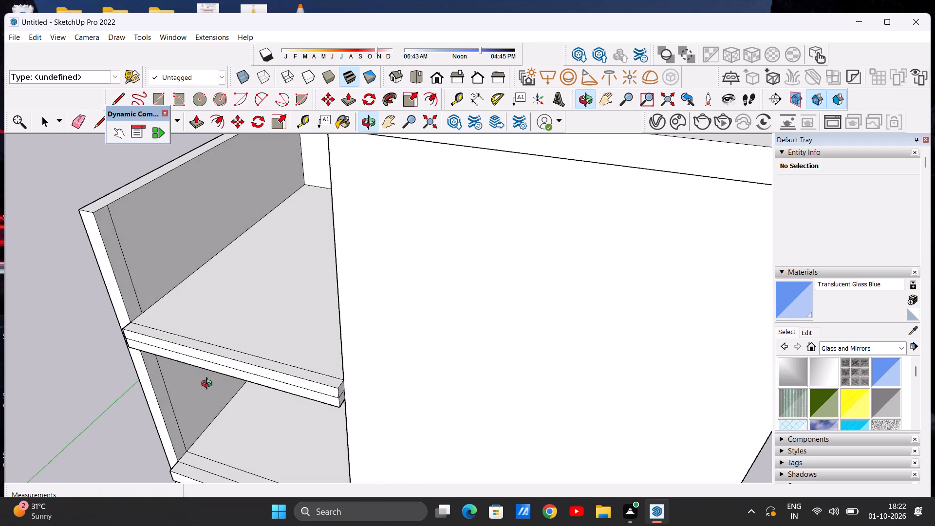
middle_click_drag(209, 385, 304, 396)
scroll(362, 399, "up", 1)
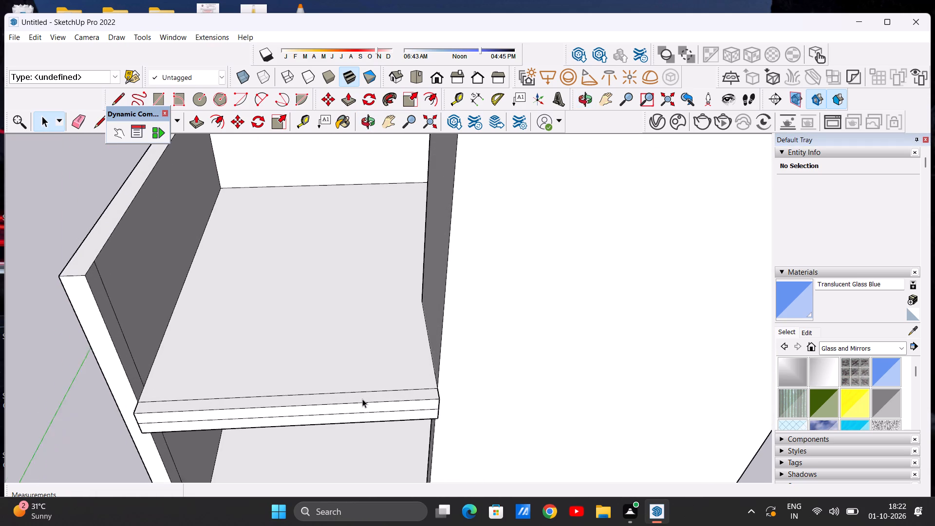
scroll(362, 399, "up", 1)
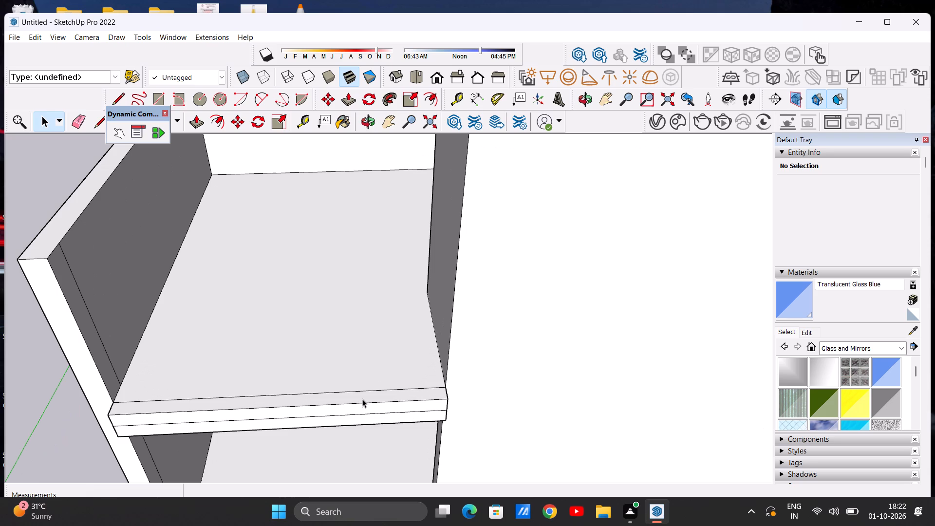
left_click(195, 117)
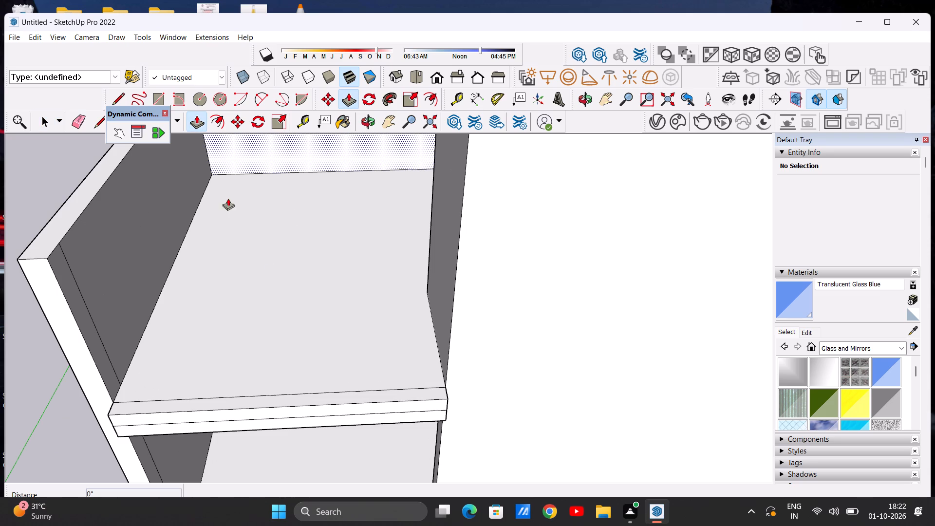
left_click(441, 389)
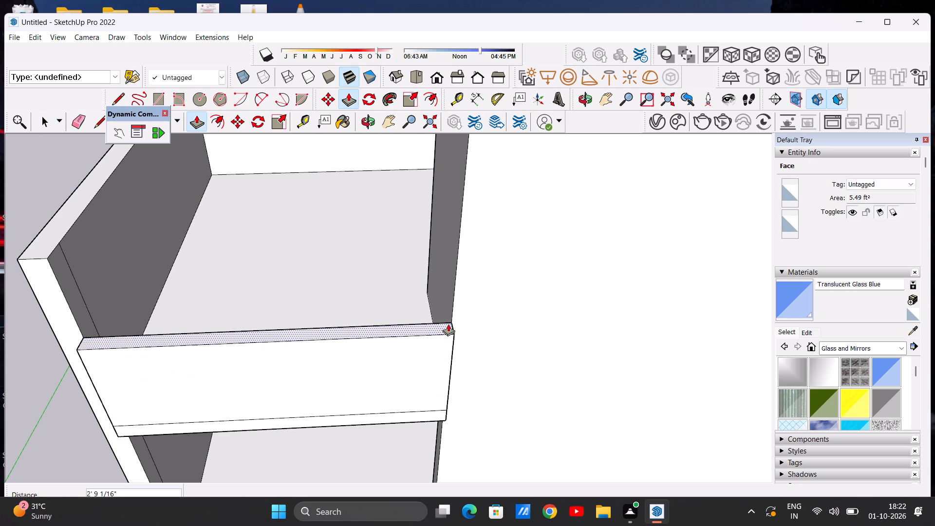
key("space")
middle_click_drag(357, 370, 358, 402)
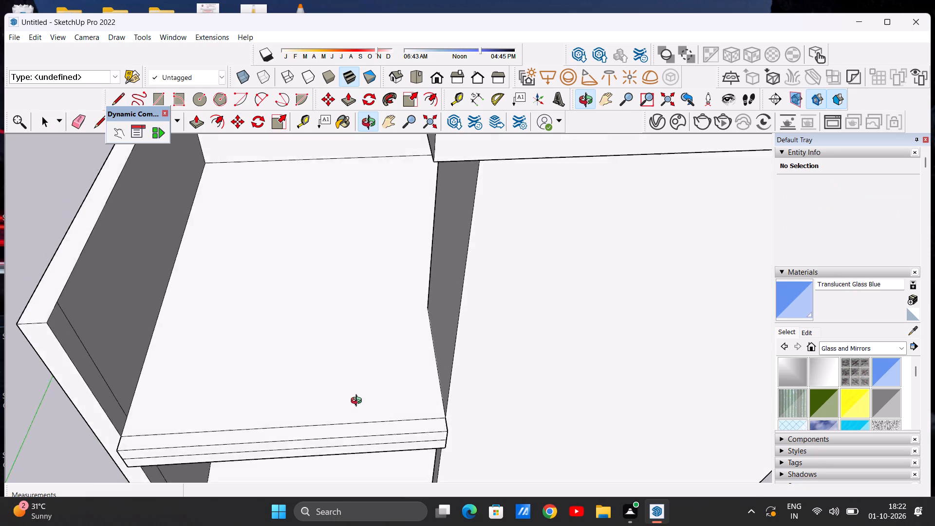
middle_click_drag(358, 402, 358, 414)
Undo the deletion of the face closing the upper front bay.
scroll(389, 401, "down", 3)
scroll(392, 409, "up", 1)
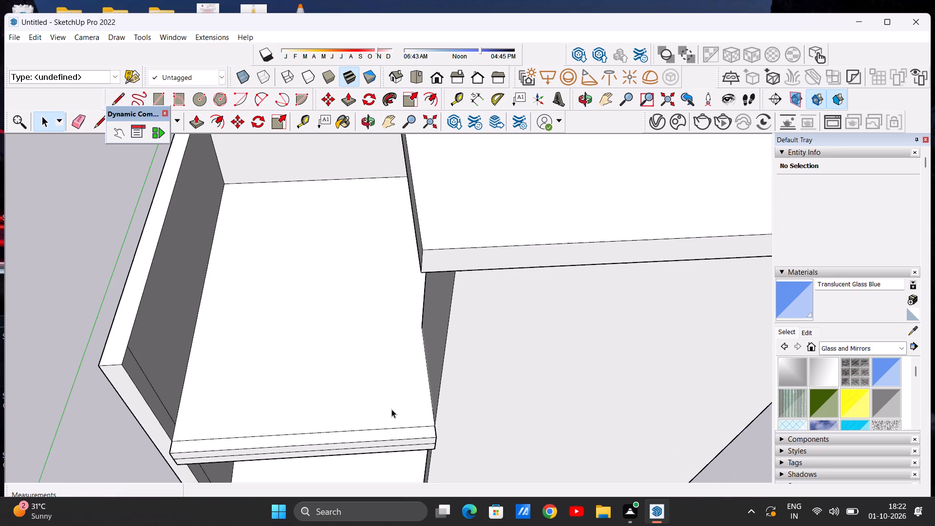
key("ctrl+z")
Draw a second line about 10' 7 13/16" across the roof slab, behind and parallel to the front one, starting at the side wall's seam.
scroll(317, 393, "down", 5)
middle_click_drag(316, 412, 322, 449)
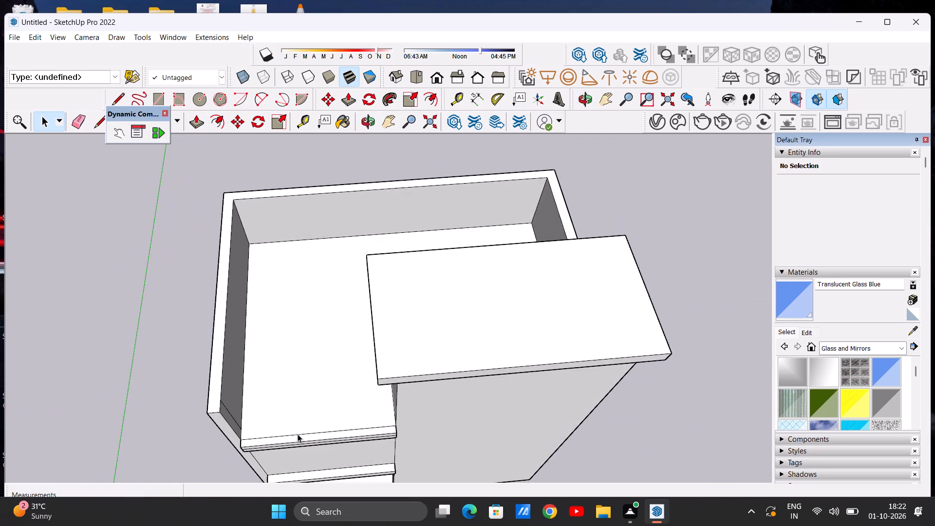
scroll(282, 425, "up", 6)
key("l")
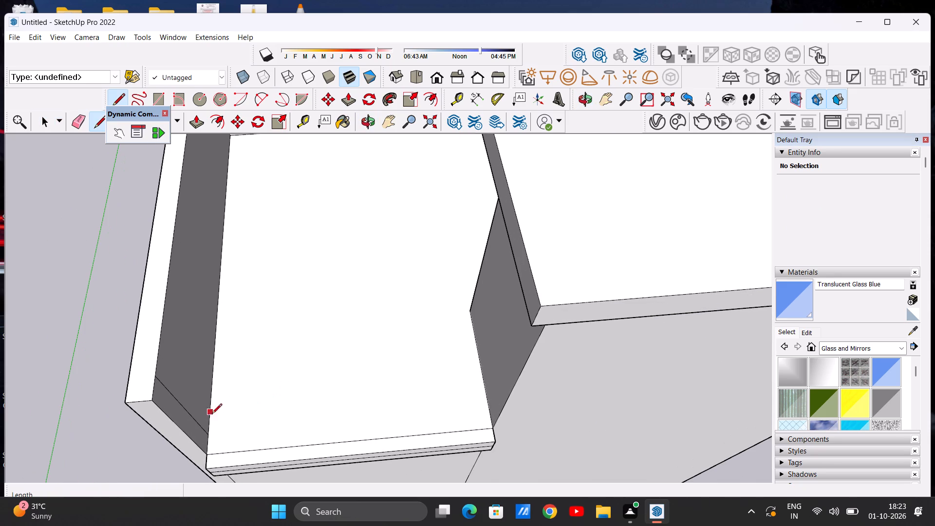
left_click(209, 432)
left_click(487, 408)
key("space")
Push/Pull the roof slab strip between the two parallel lines up about 2' 8 1/8" as a front parapet.
scroll(394, 338, "down", 3)
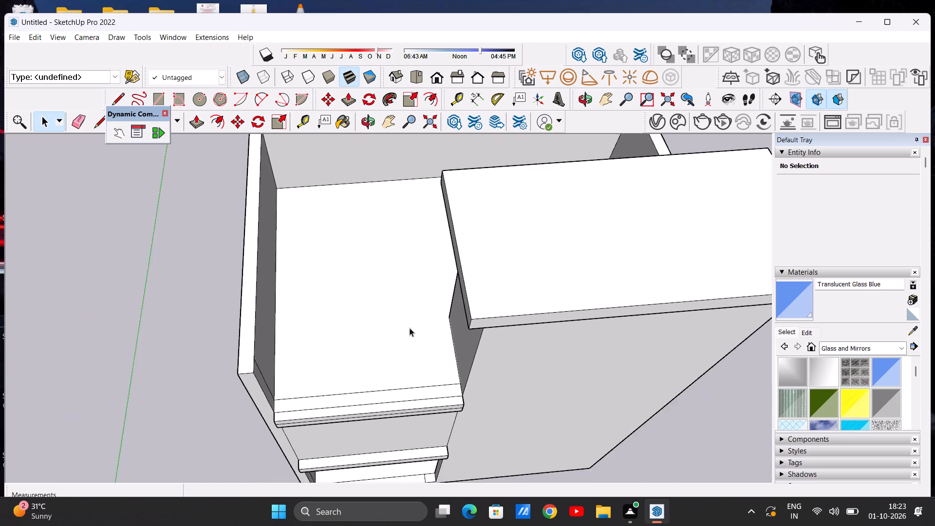
scroll(410, 328, "down", 2)
middle_click_drag(390, 393, 335, 378)
scroll(356, 378, "up", 7)
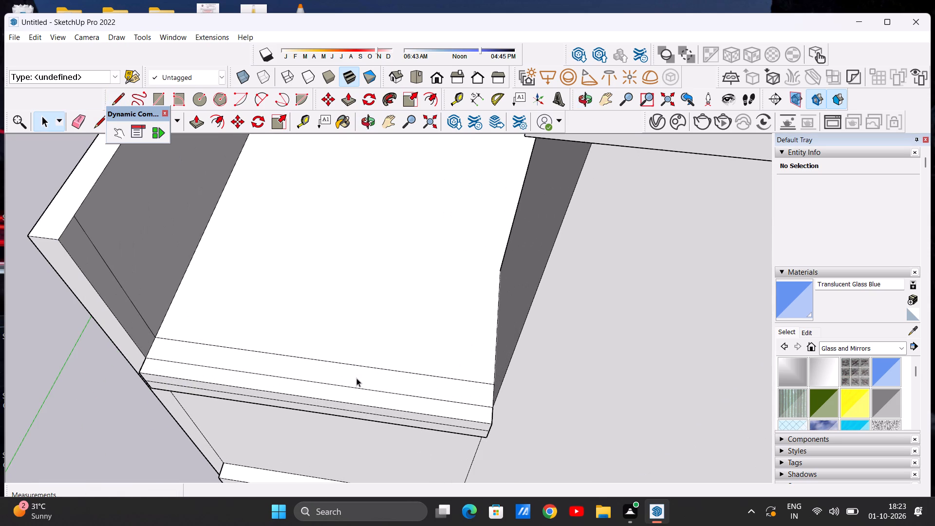
key("p")
left_click(408, 376)
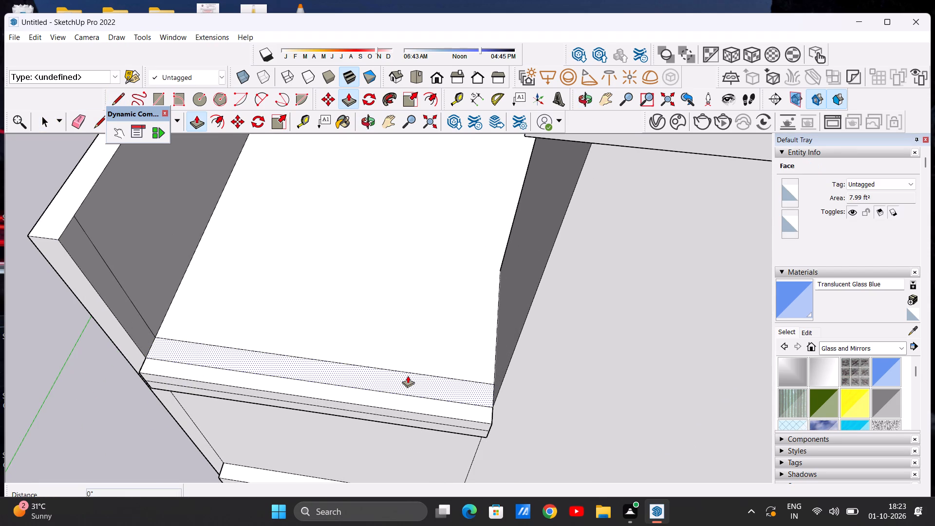
middle_click_drag(431, 331, 479, 230)
scroll(468, 238, "down", 12)
middle_click_drag(480, 240, 440, 221)
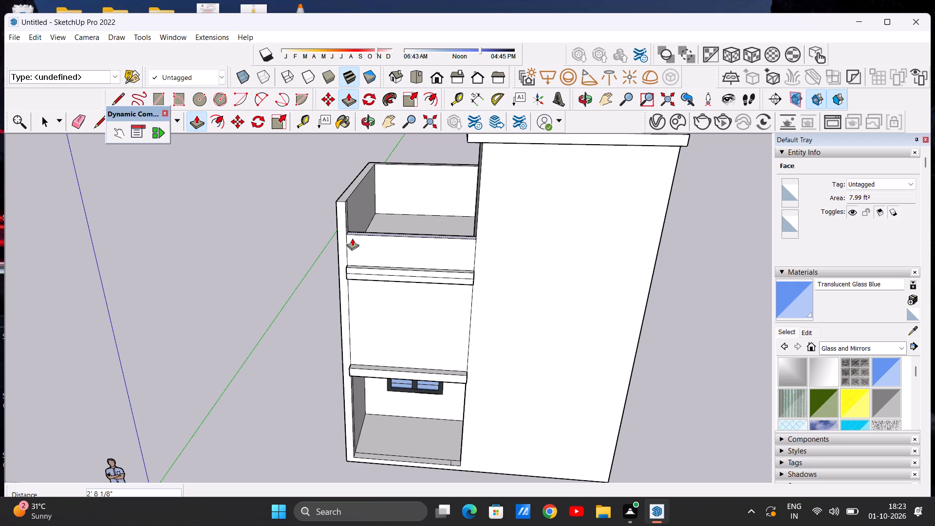
left_click(352, 238)
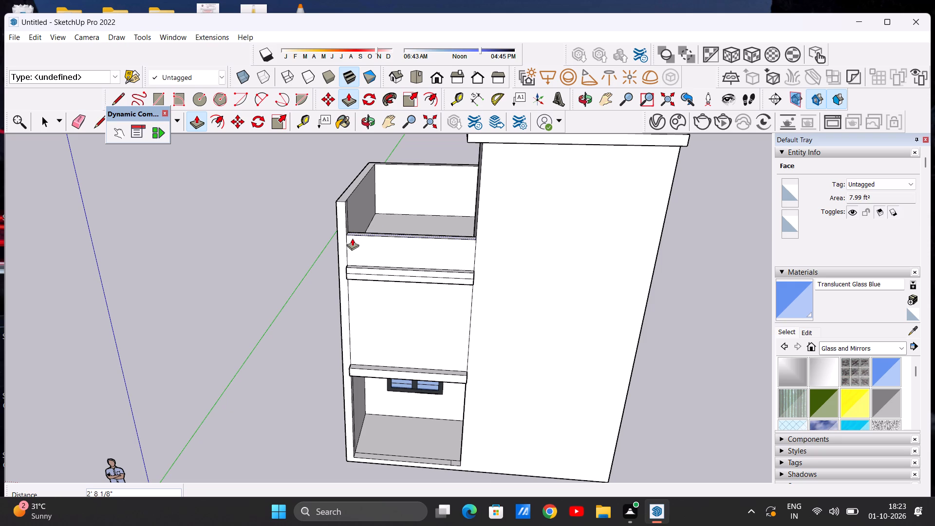
key("space")
Push/Pull the top face of the tall side parapet down about 10 7/16".
middle_click_drag(387, 255, 389, 212)
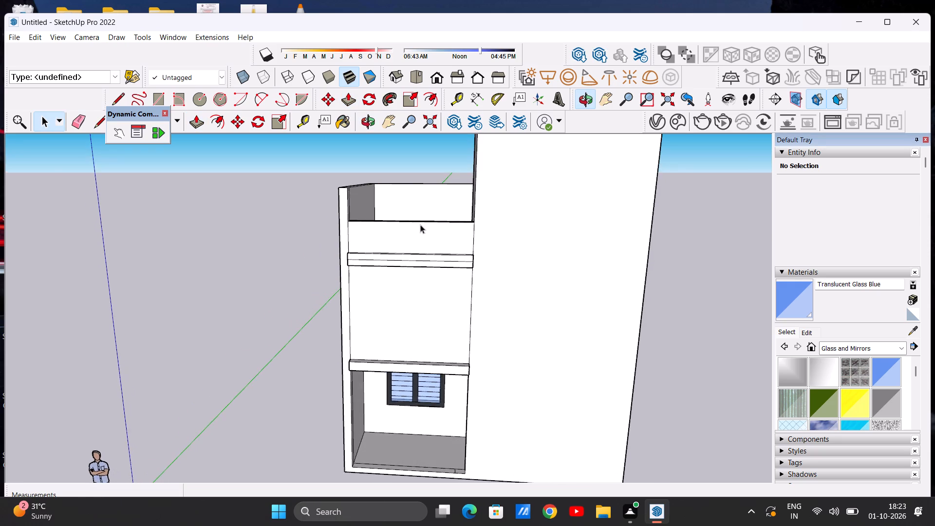
scroll(428, 228, "up", 6)
scroll(396, 243, "down", 5)
middle_click_drag(337, 231, 302, 240)
scroll(334, 211, "up", 5)
scroll(318, 202, "down", 6)
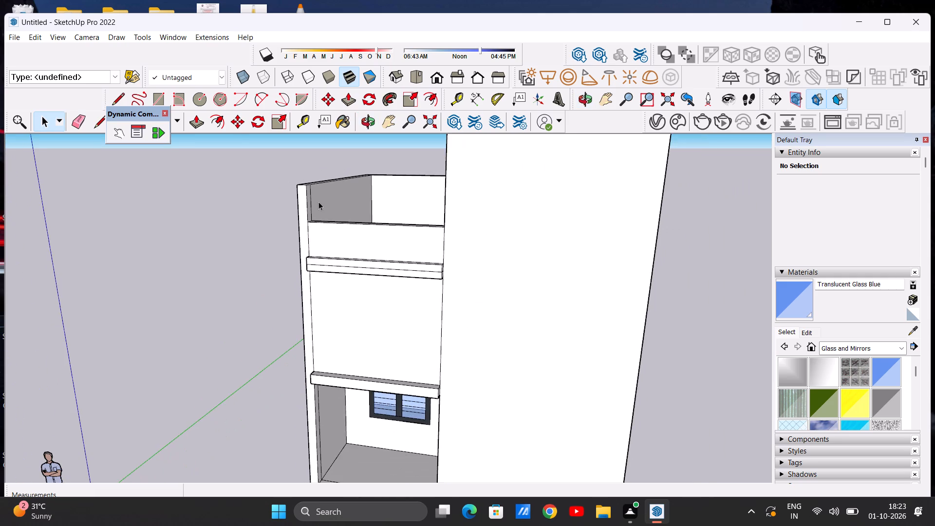
middle_click_drag(305, 198, 389, 195)
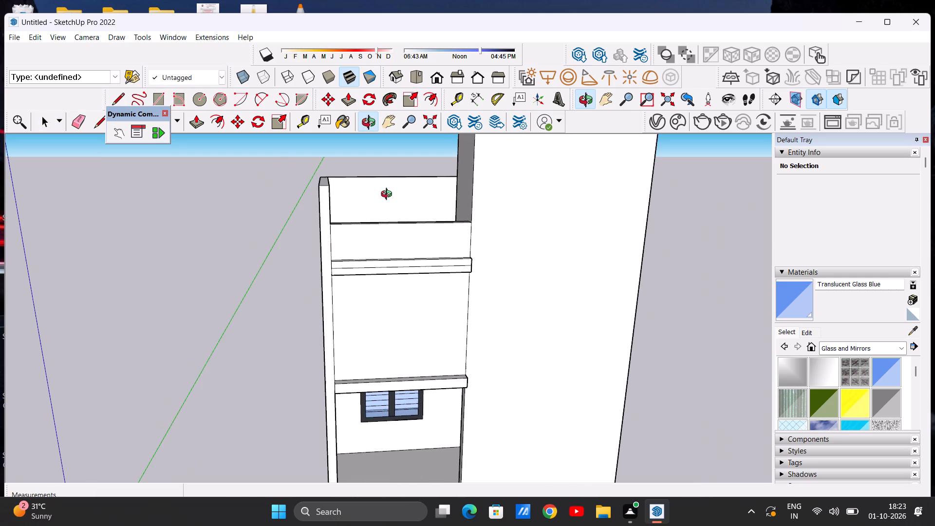
middle_click_drag(389, 195, 537, 197)
middle_click_drag(435, 213, 309, 223)
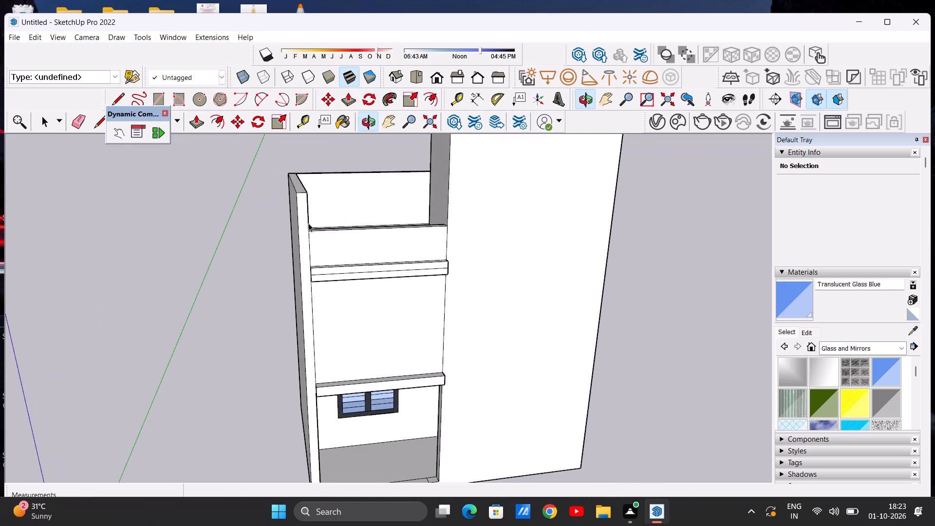
scroll(309, 220, "down", 8)
middle_click_drag(321, 220, 302, 200)
scroll(308, 187, "up", 9)
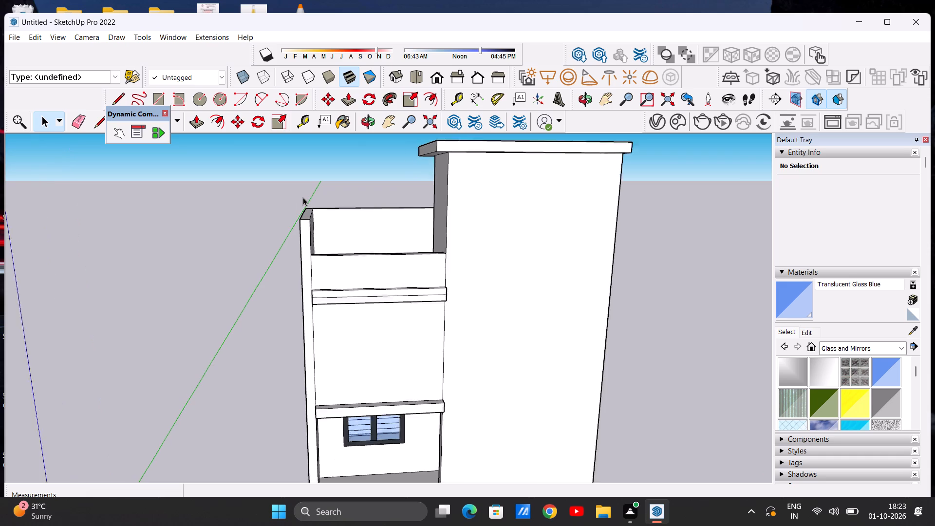
scroll(303, 197, "up", 2)
left_click(197, 121)
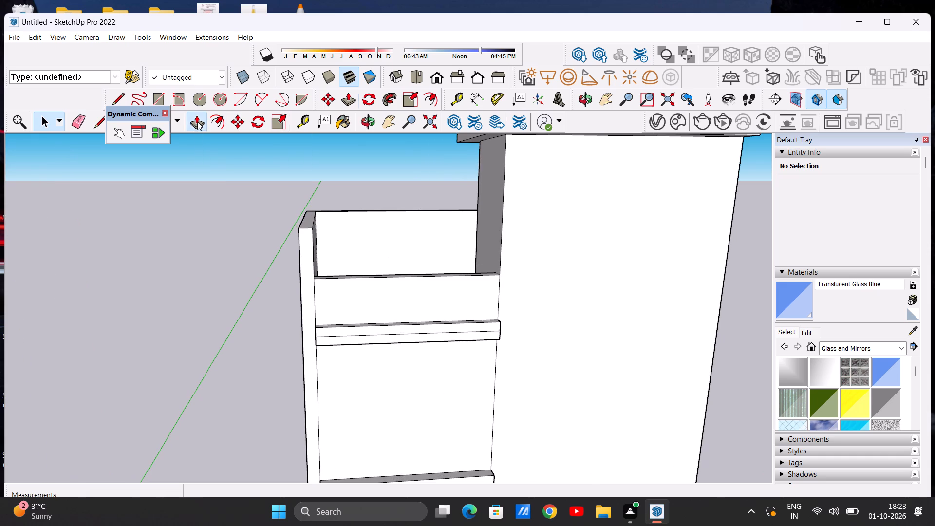
left_click(307, 217)
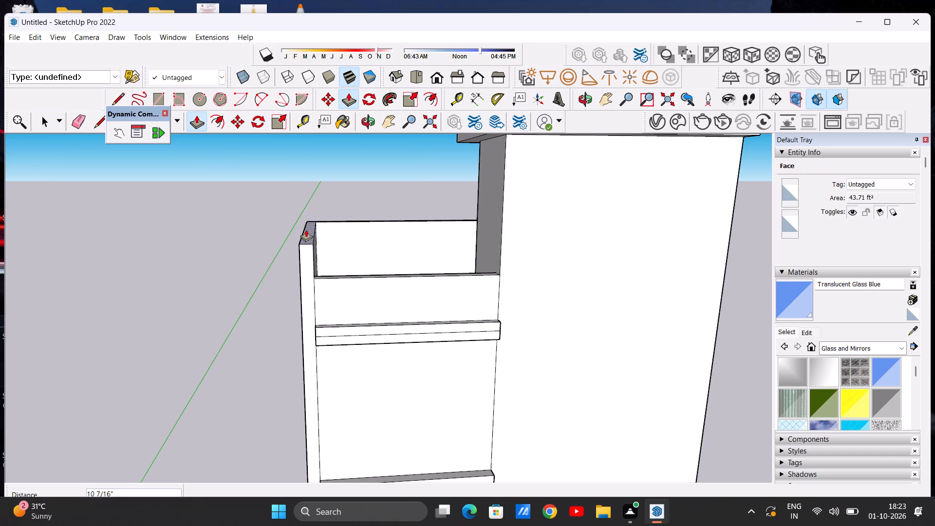
left_click(306, 229)
key("space")
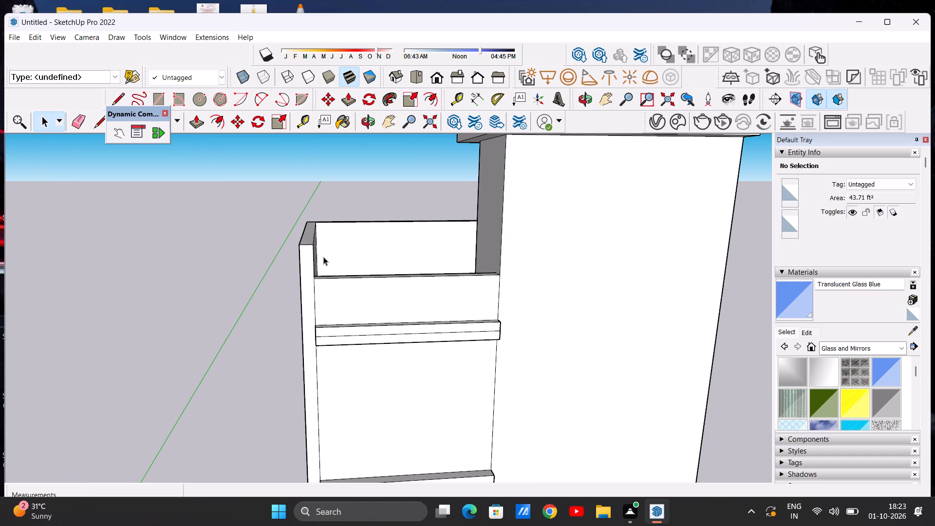
Draw a 9" line across the side parapet's top near its front end, level with the inner wall seam.
middle_click_drag(307, 236, 304, 255)
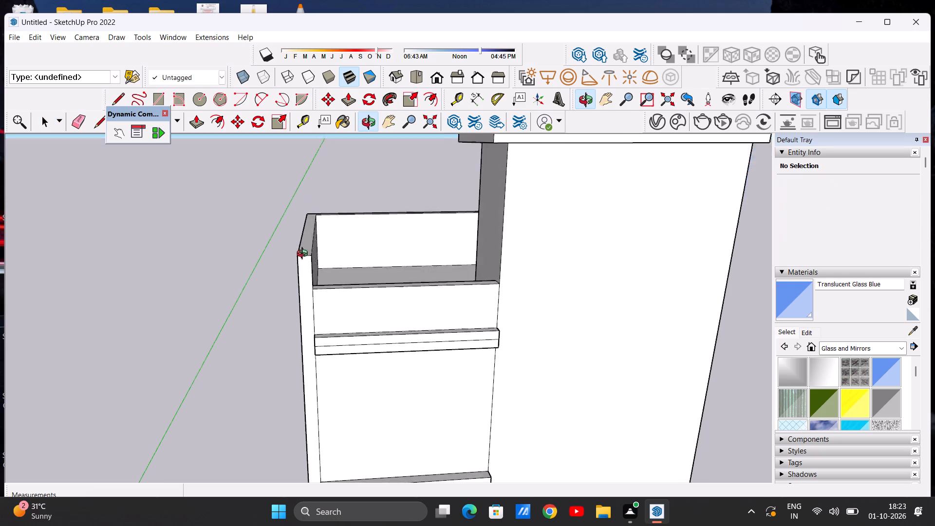
middle_click_drag(304, 255, 284, 299)
scroll(299, 279, "up", 2)
middle_click_drag(295, 280, 254, 327)
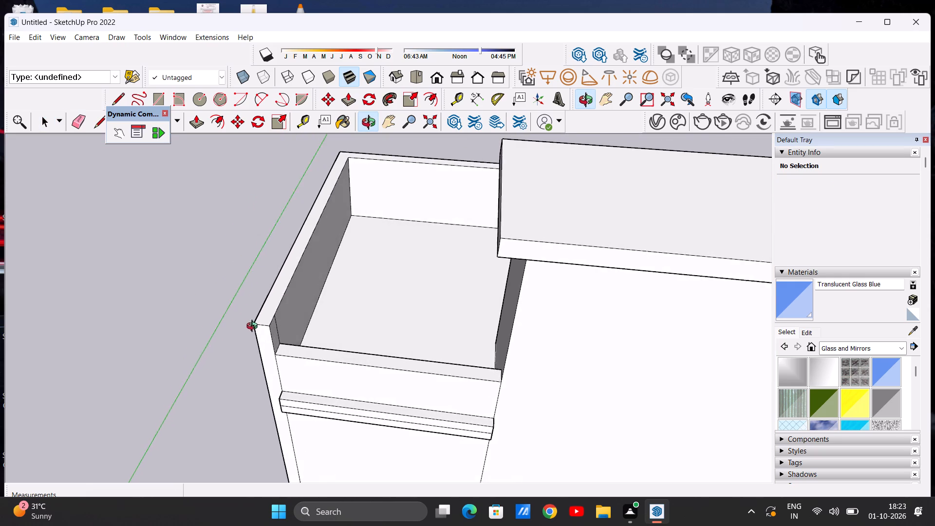
middle_click_drag(254, 327, 244, 329)
scroll(261, 319, "up", 7)
key("l")
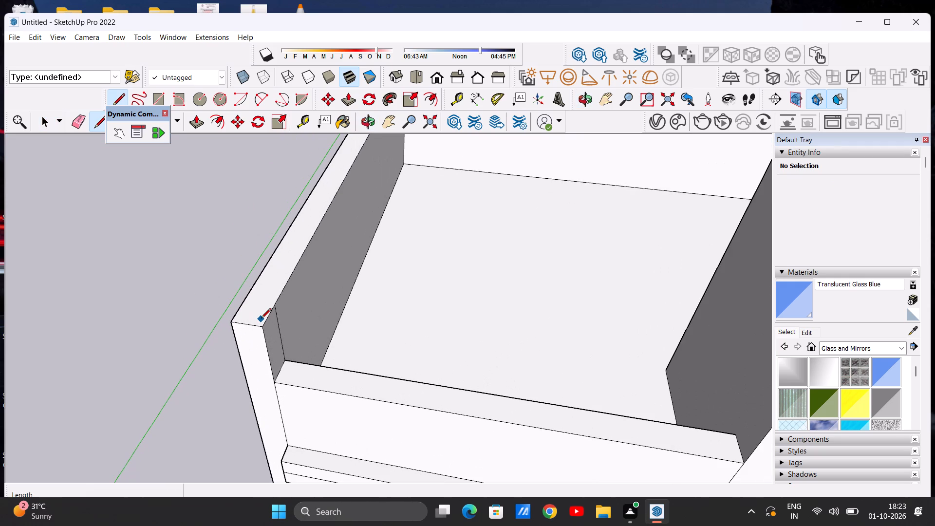
left_click(275, 302)
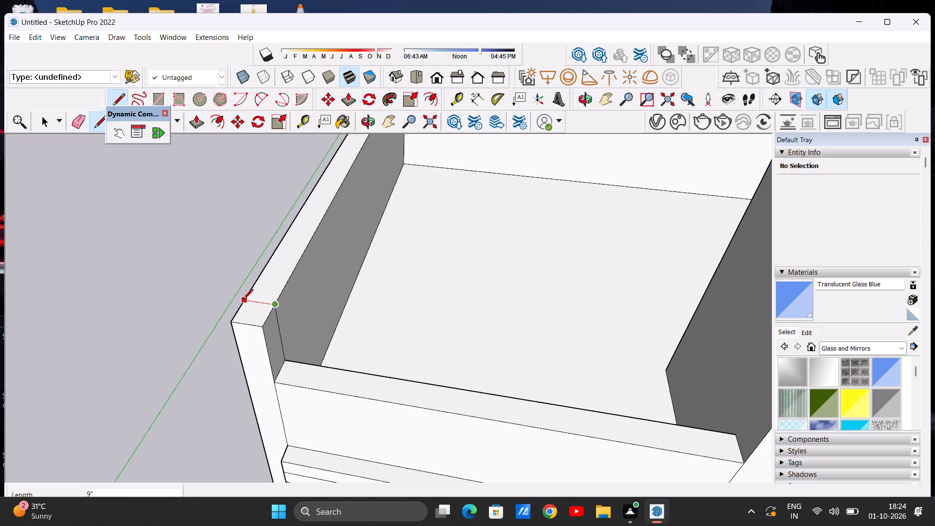
left_click(243, 300)
key("space")
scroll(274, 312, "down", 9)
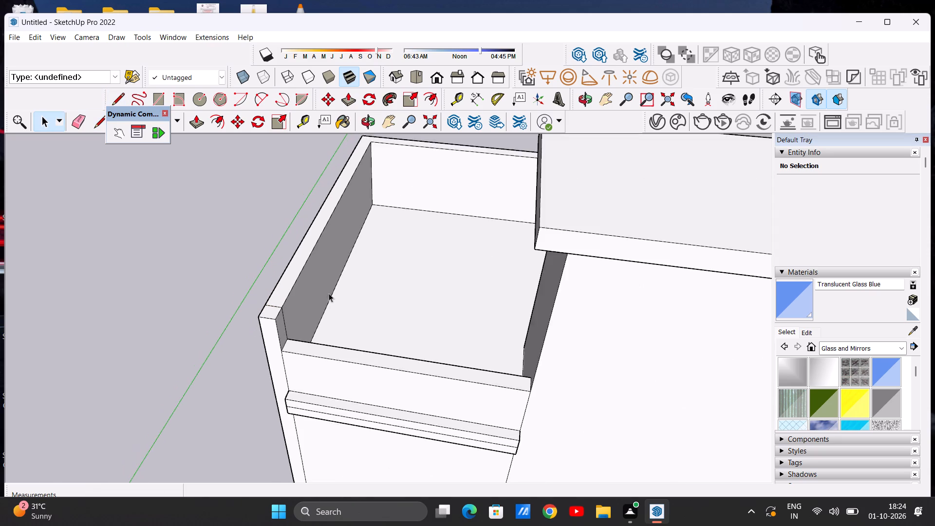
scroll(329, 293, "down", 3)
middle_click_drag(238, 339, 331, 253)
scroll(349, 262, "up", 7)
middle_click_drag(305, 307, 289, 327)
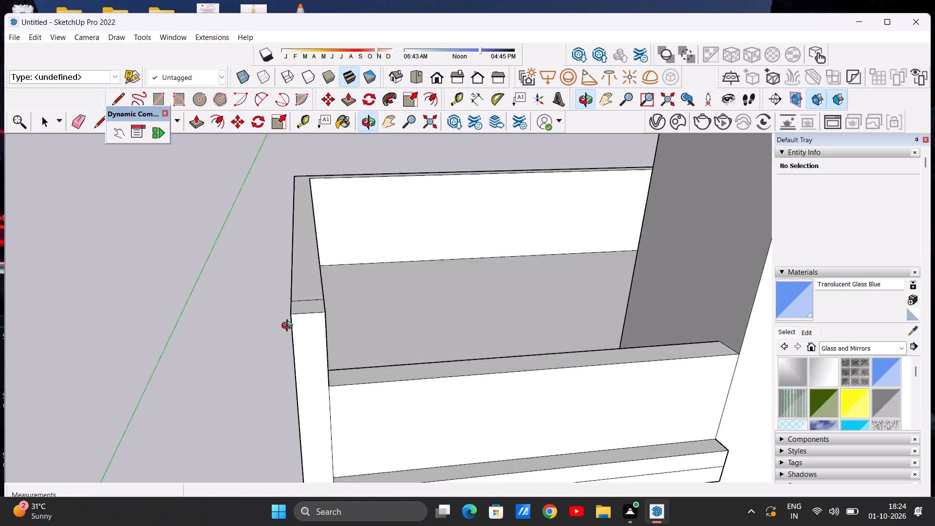
Push/Pull the 9" square at the front end of the side parapet's top up 2' 9 1/2" as a corner post.
middle_click_drag(289, 327, 279, 354)
left_click(195, 124)
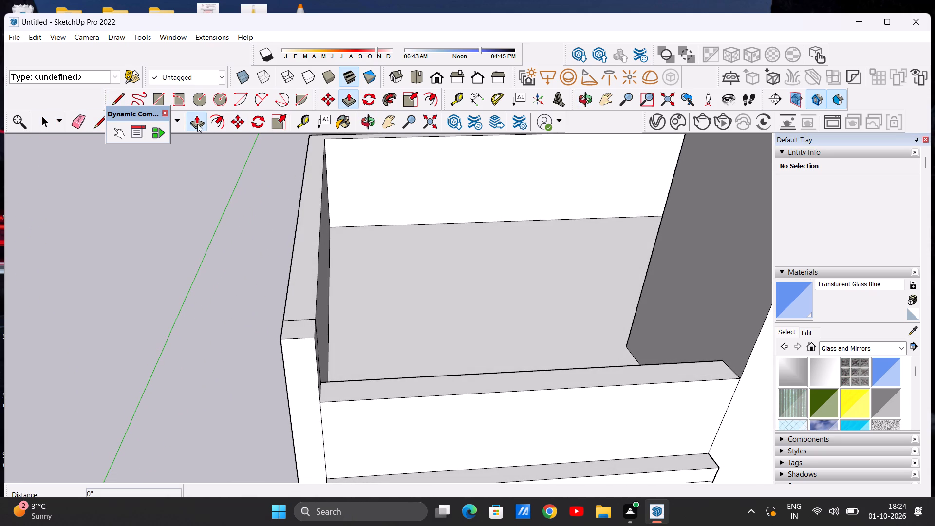
left_click(299, 324)
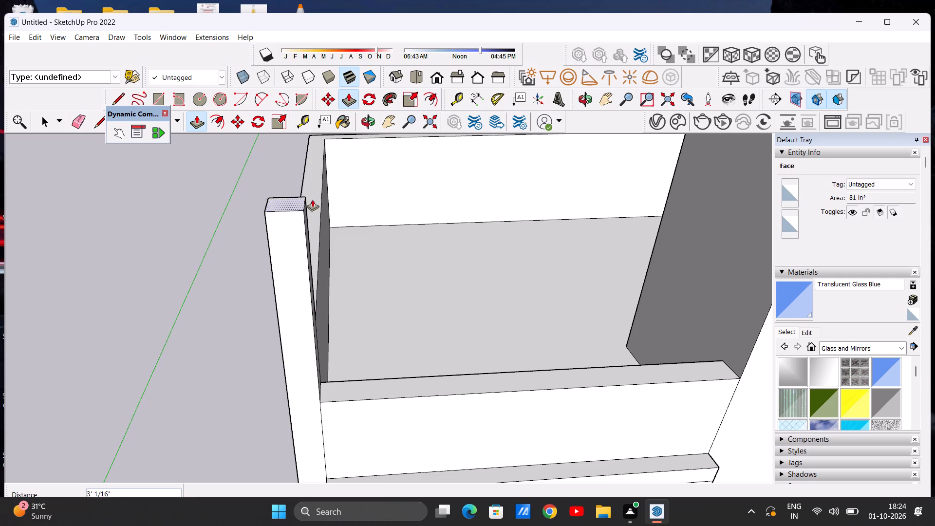
left_click(302, 209)
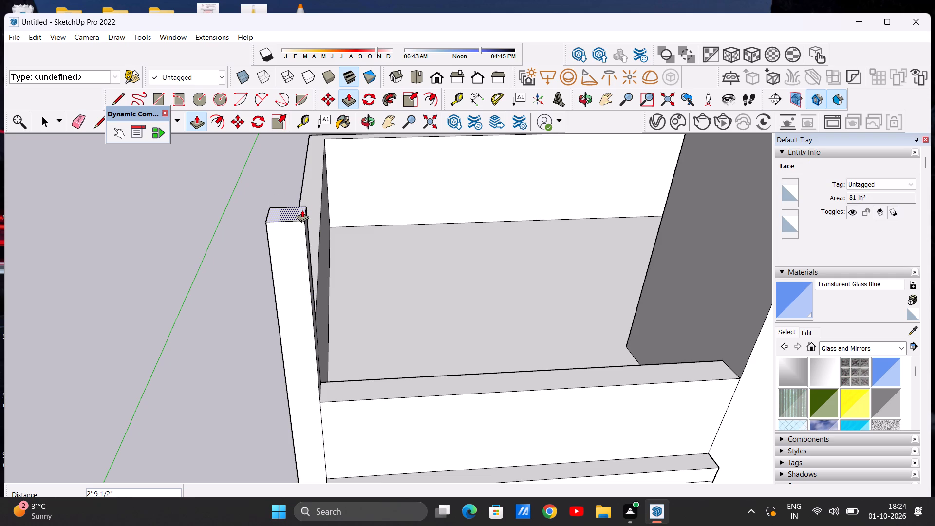
key("space")
Examine the corner post's height against the parapets and rooftop block from the front and the sides.
scroll(309, 283, "down", 5)
middle_click_drag(325, 309, 316, 249)
scroll(291, 276, "down", 7)
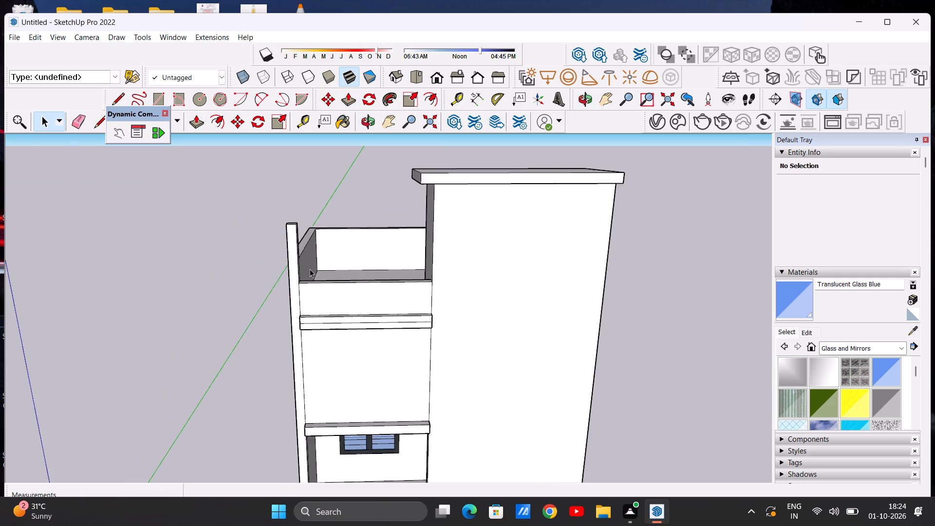
scroll(310, 269, "down", 4)
middle_click_drag(311, 271, 331, 227)
scroll(317, 227, "up", 3)
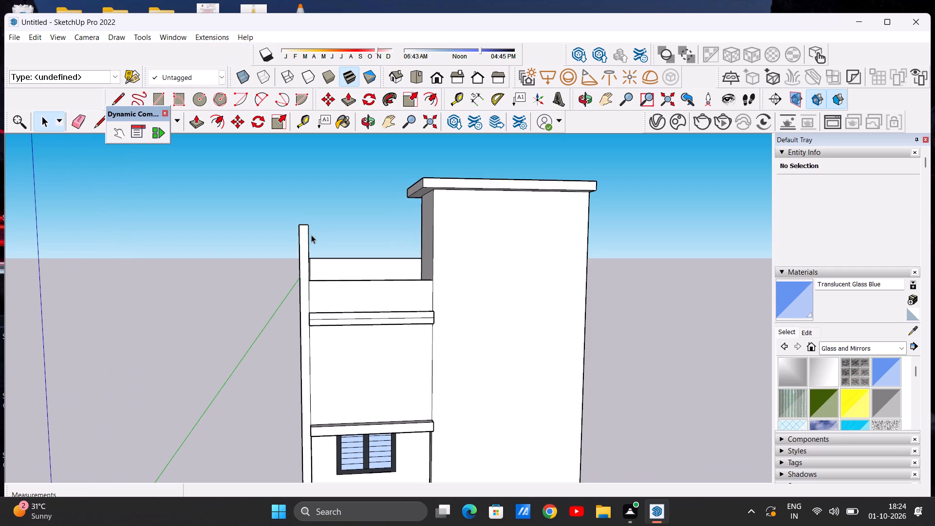
scroll(313, 234, "down", 4)
middle_click_drag(260, 237, 565, 247)
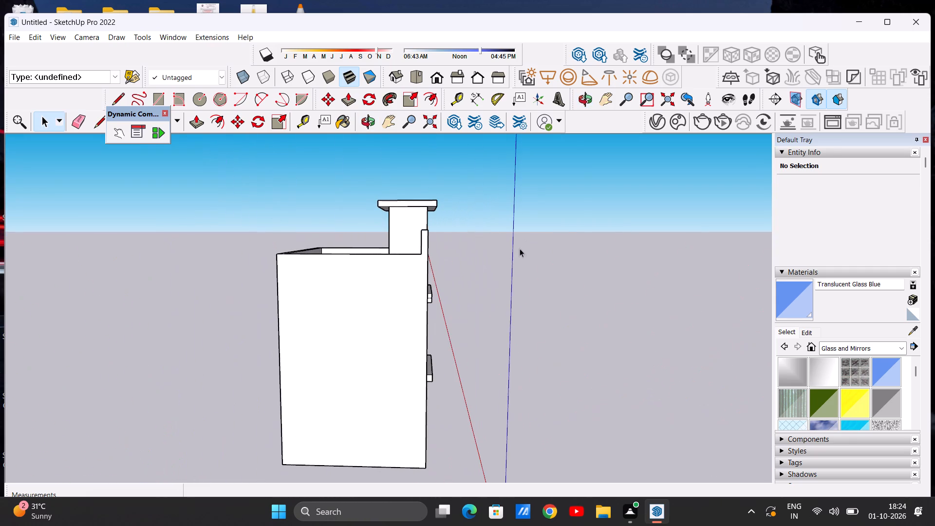
middle_click_drag(386, 249, 451, 253)
middle_click_drag(450, 253, 309, 258)
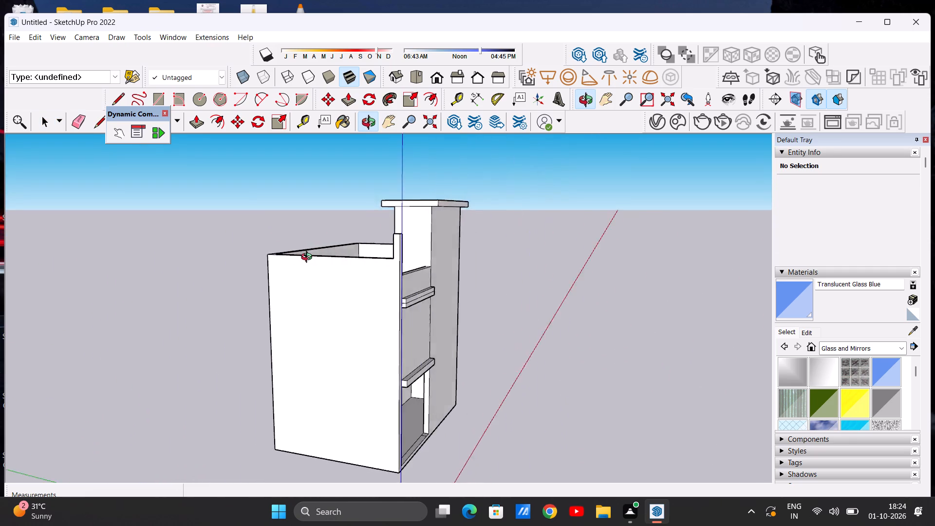
middle_click_drag(309, 258, 187, 271)
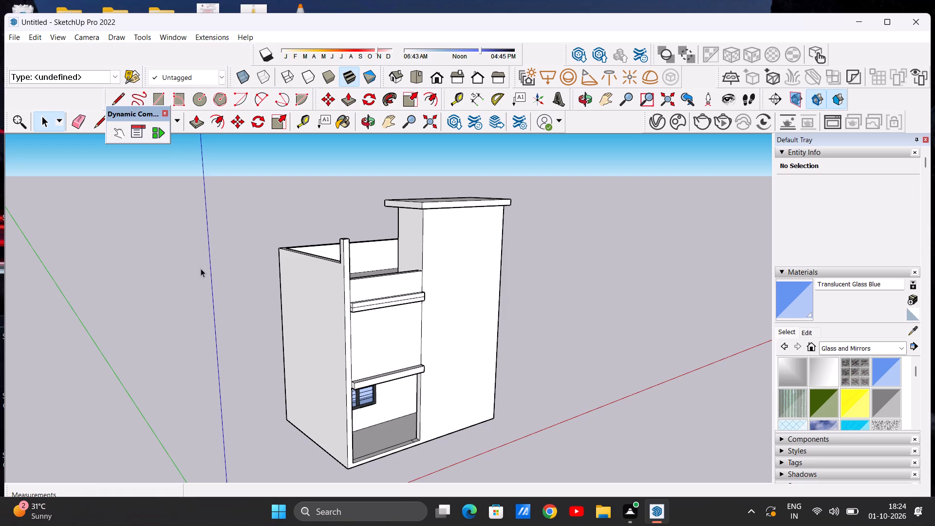
middle_click_drag(266, 251, 489, 230)
scroll(416, 240, "up", 3)
middle_click_drag(390, 259, 379, 299)
middle_click_drag(446, 284, 149, 239)
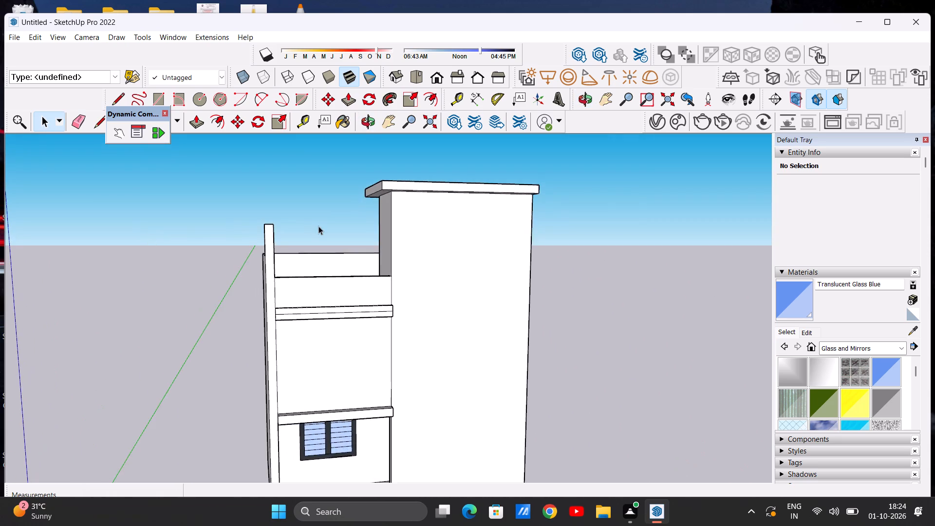
scroll(318, 226, "up", 4)
middle_click_drag(293, 237, 233, 220)
scroll(233, 220, "up", 1)
middle_click_drag(232, 234, 241, 252)
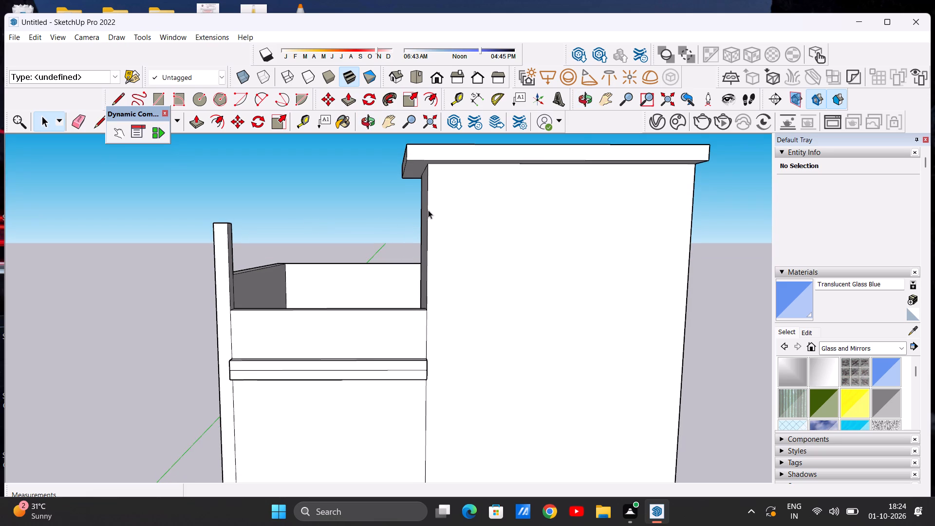
Push/Pull the top face of the corner post up a further 4 1/2".
middle_click_drag(277, 238, 289, 291)
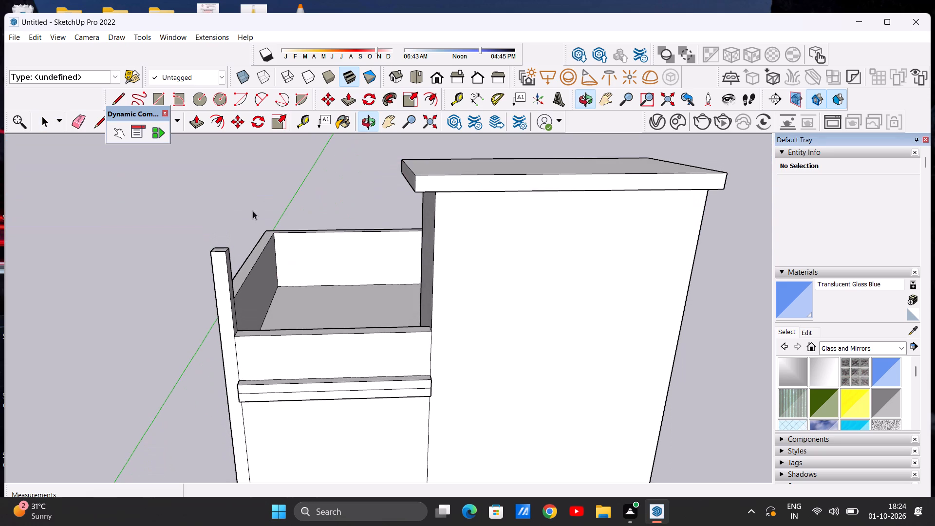
left_click(196, 120)
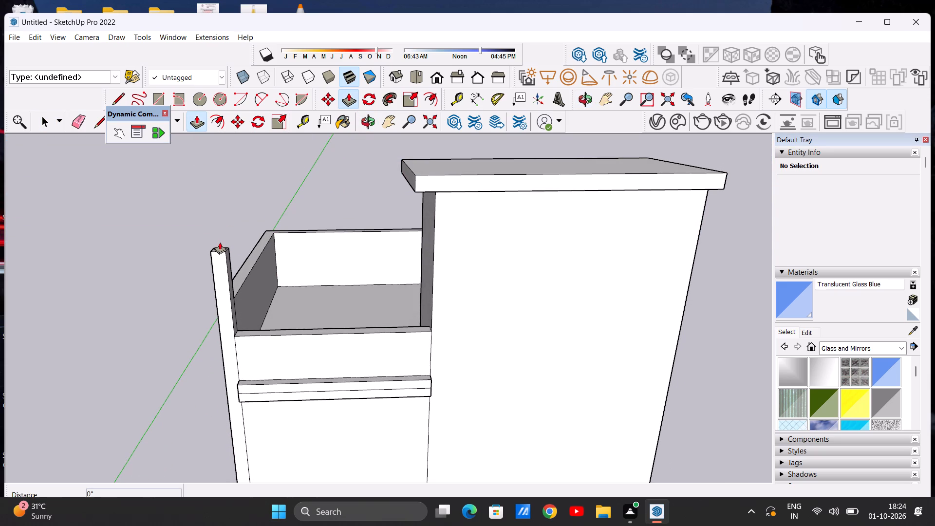
left_click(220, 242)
scroll(223, 245, "up", 7)
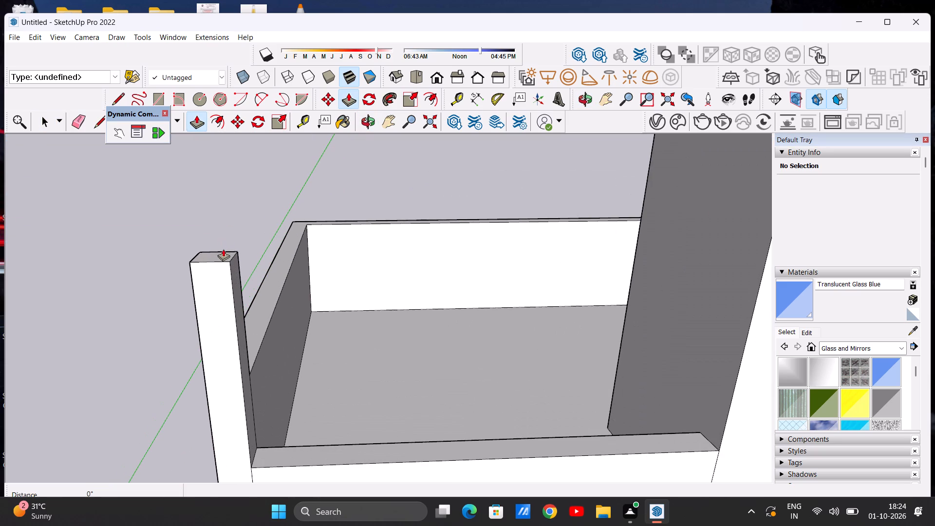
left_click(223, 250)
scroll(216, 253, "up", 7)
left_click(220, 259)
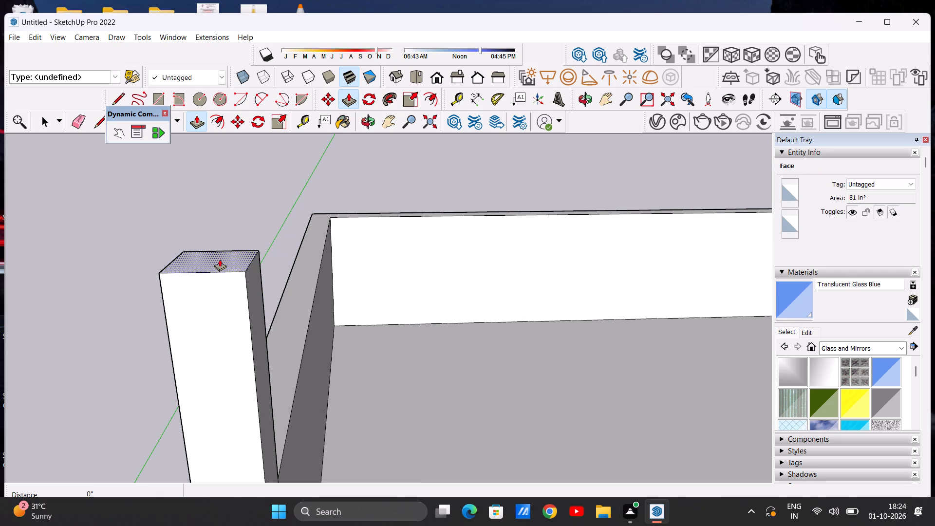
left_click(227, 220)
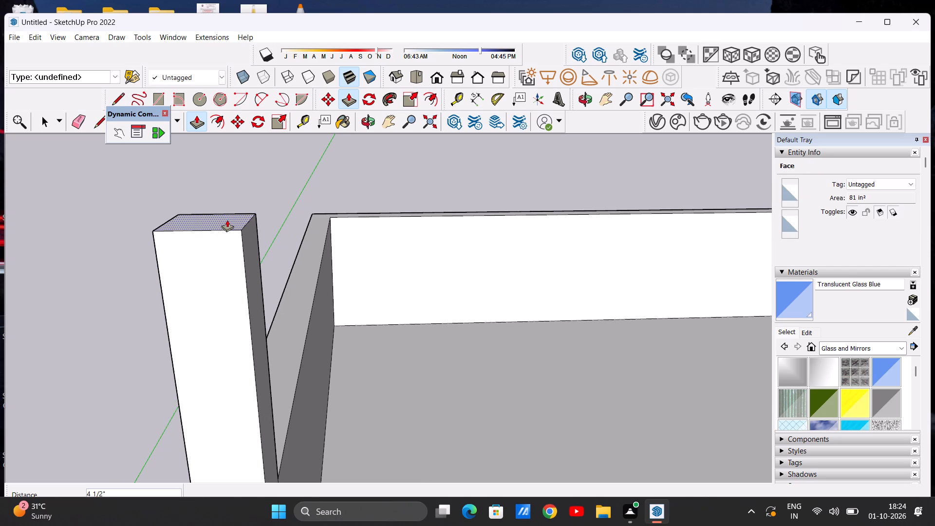
key("space")
Draw a 9" horizontal line across the corner post's inner side face, about 6 9/16" below its top.
scroll(235, 255, "down", 9)
middle_click_drag(323, 269, 180, 247)
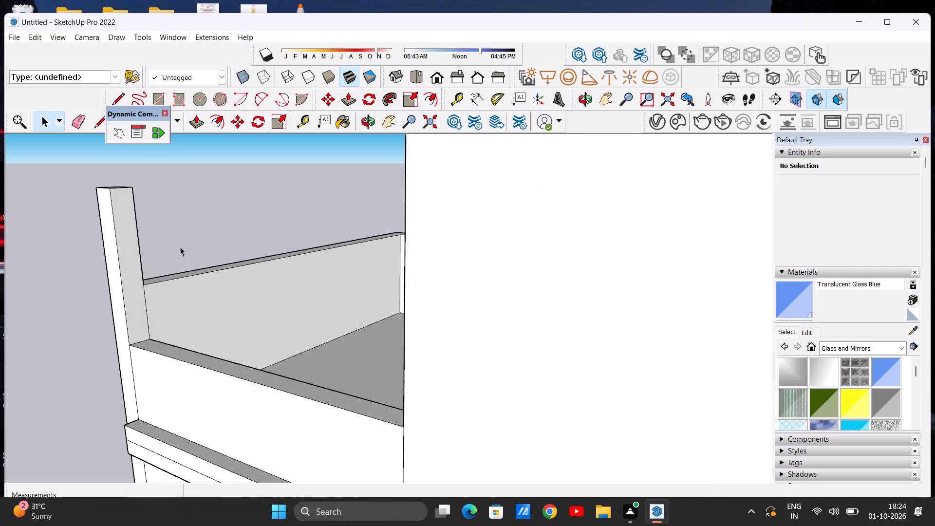
left_click(98, 123)
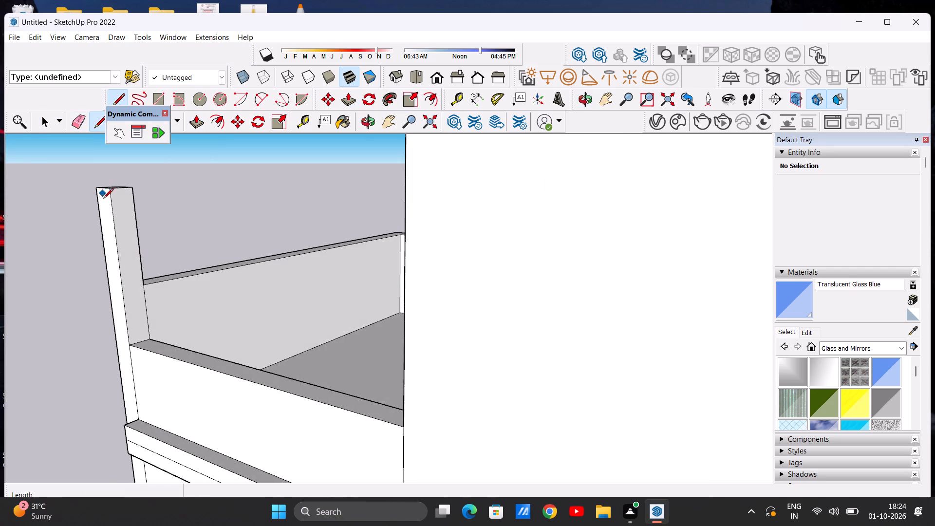
scroll(117, 211, "up", 6)
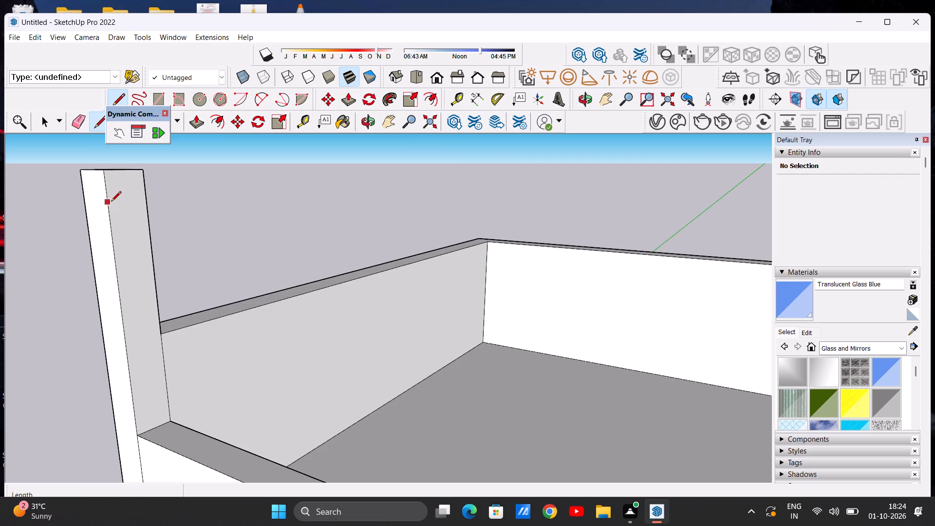
left_click(111, 202)
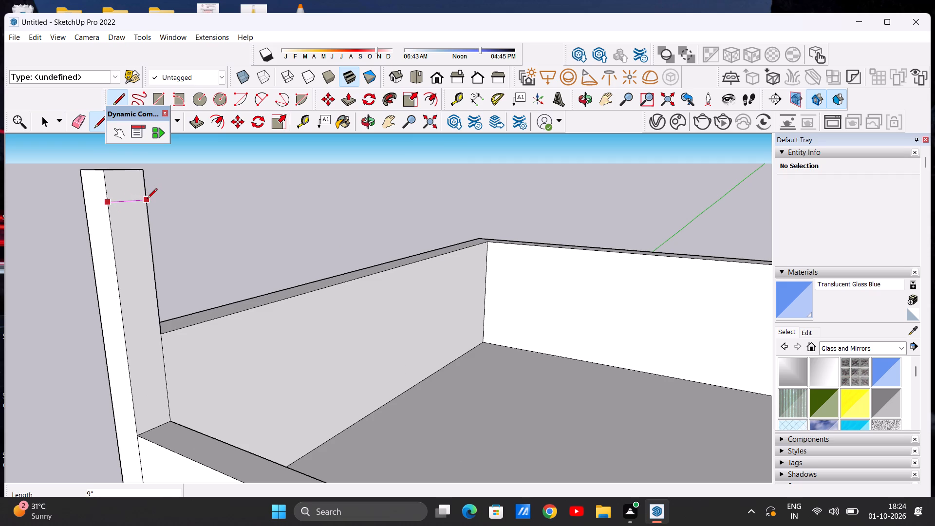
left_click(146, 201)
key("space")
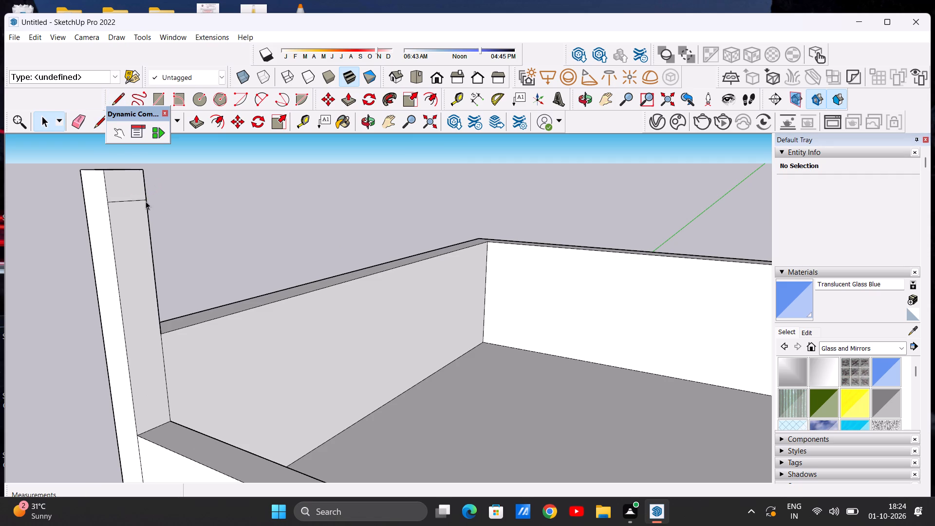
Push/Pull the small face at the top of the post's inner side about 10' 8 1/4" across to the rooftop block as a beam.
key("p")
left_click(120, 176)
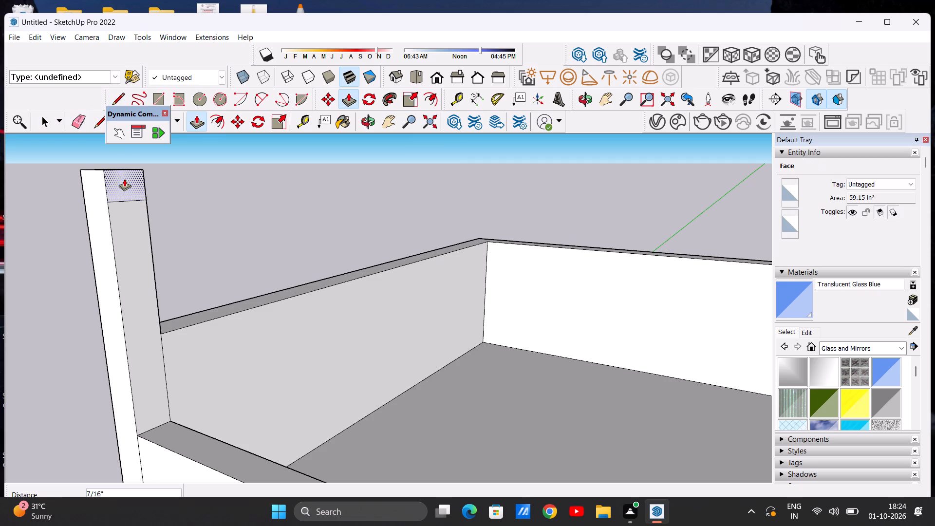
left_click(125, 178)
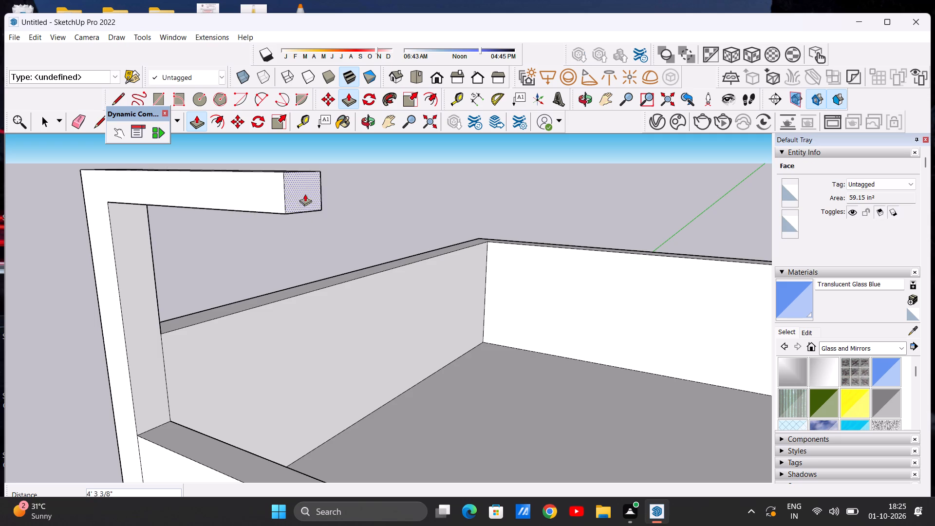
scroll(305, 198, "down", 12)
middle_click_drag(317, 202, 415, 188)
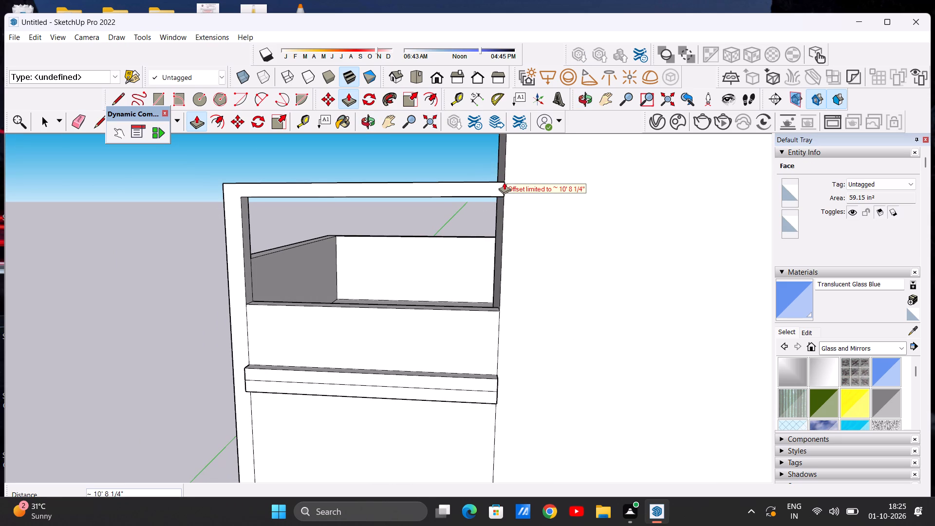
scroll(504, 182, "up", 16)
left_click(507, 179)
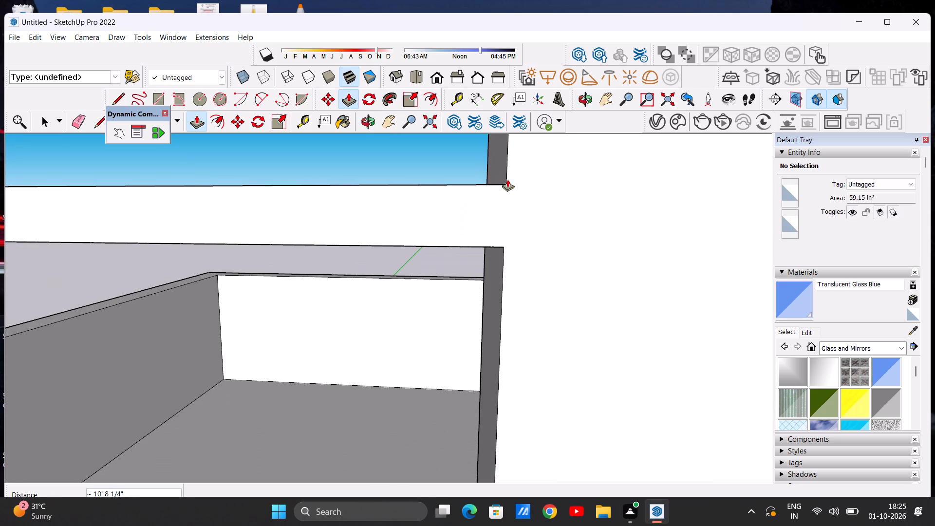
key("space")
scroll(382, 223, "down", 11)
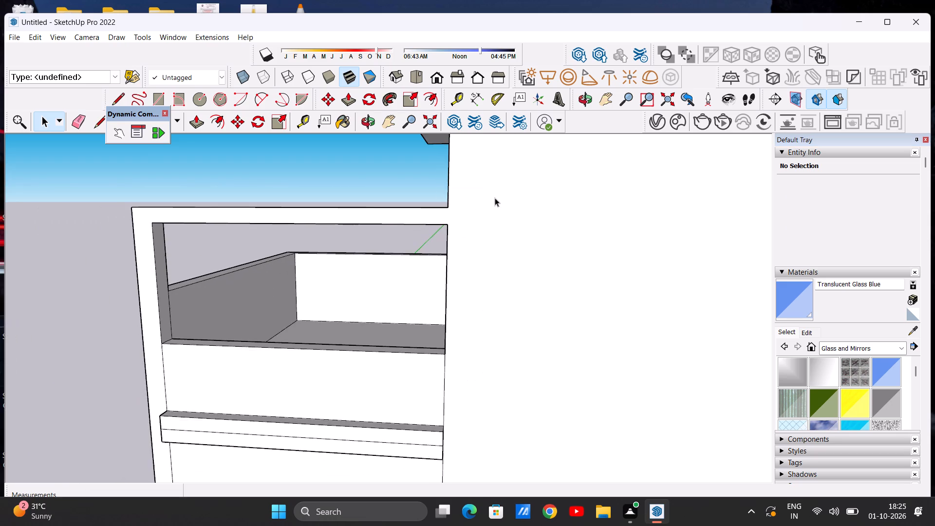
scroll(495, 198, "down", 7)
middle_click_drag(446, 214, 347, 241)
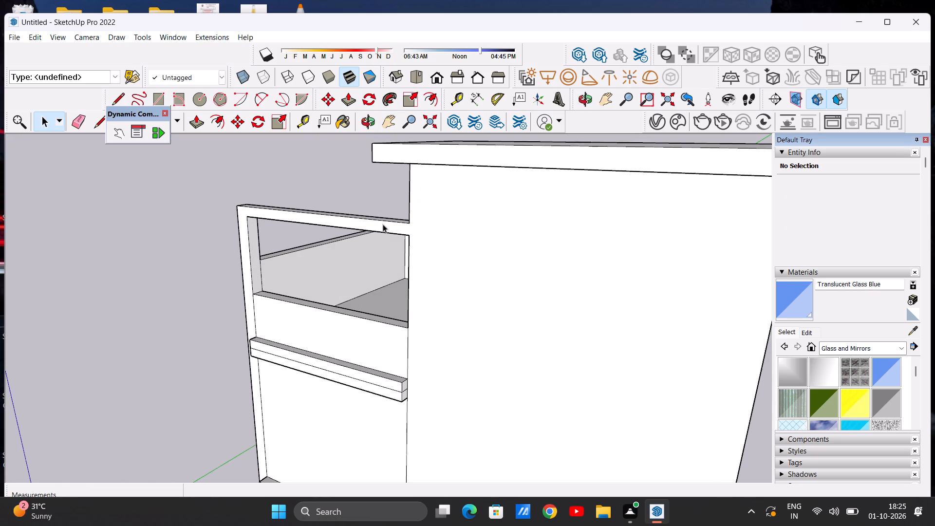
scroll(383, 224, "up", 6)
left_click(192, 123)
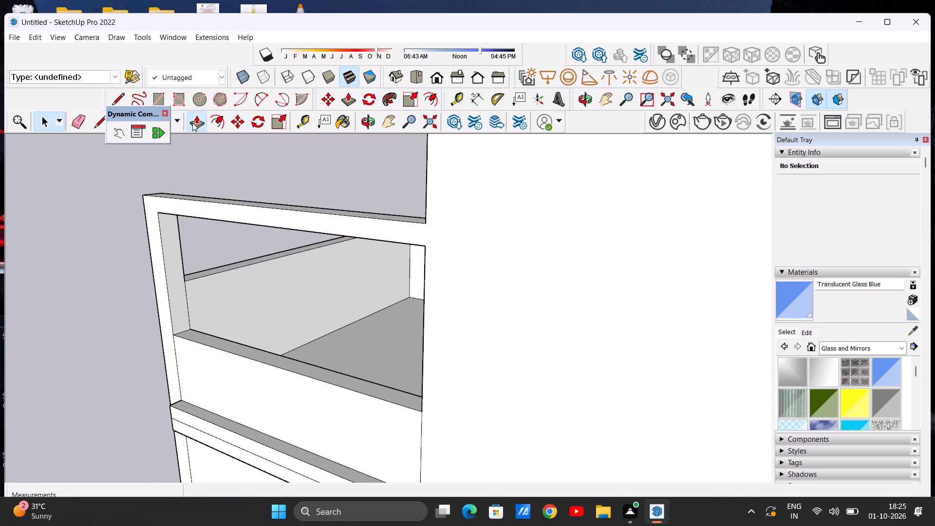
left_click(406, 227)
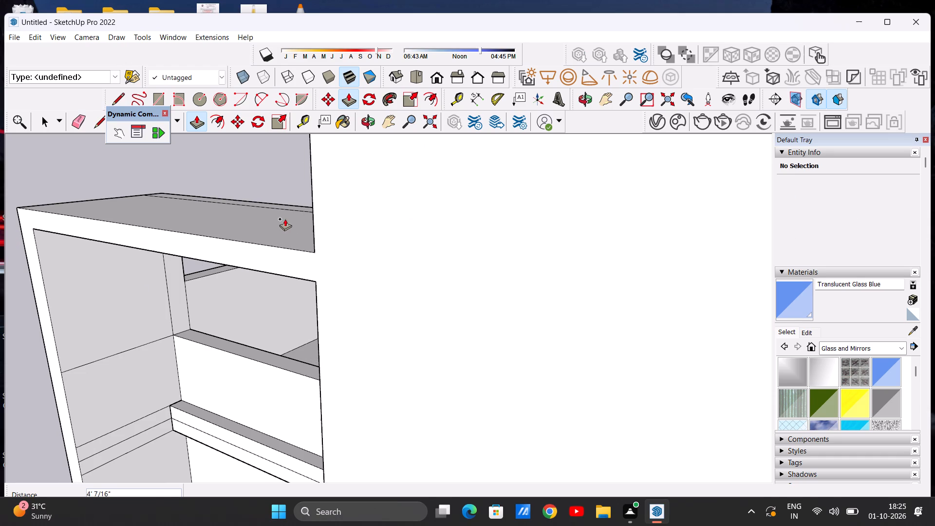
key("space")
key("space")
Draw a vertical line about 6 9/16" across the beam's front face, from the opening's upper corner at the post to the top edge.
scroll(355, 218, "down", 9)
middle_click_drag(271, 222, 286, 220)
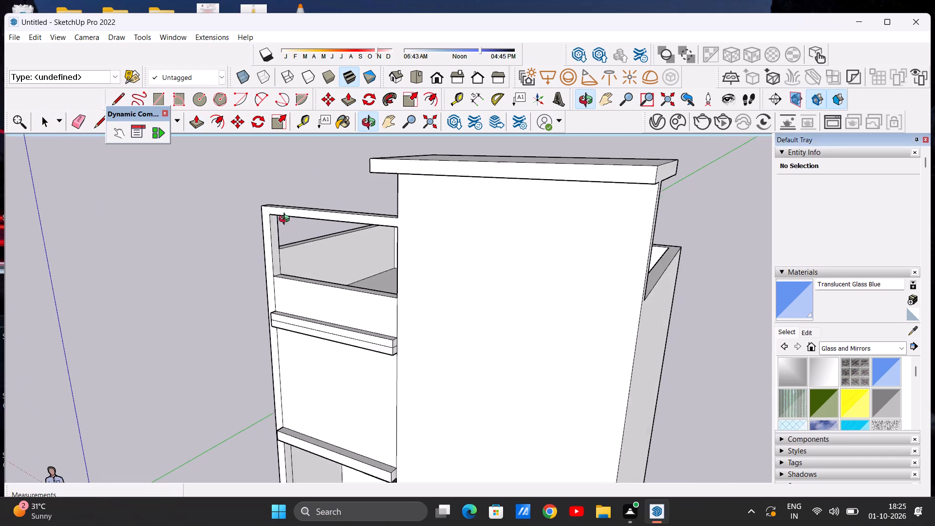
middle_click_drag(286, 220, 390, 200)
scroll(282, 216, "up", 13)
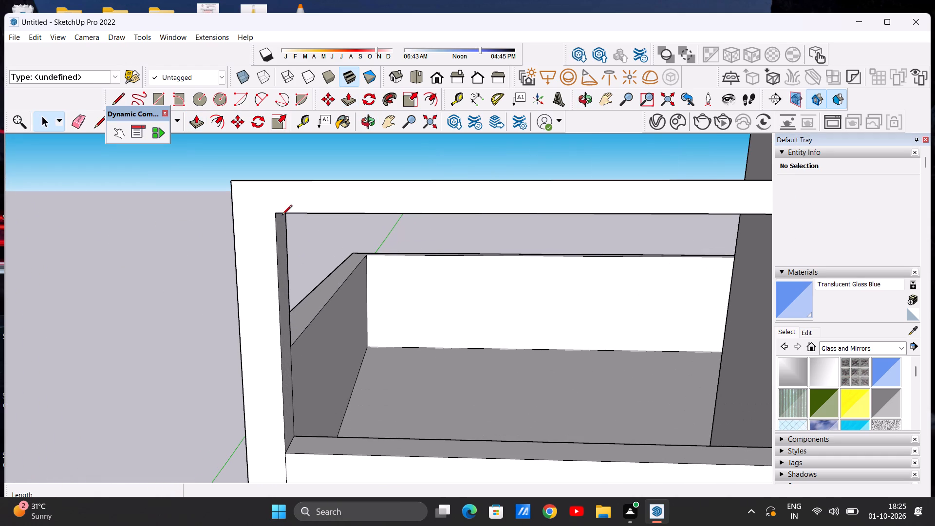
key("l")
scroll(272, 210, "up", 6)
left_click(278, 213)
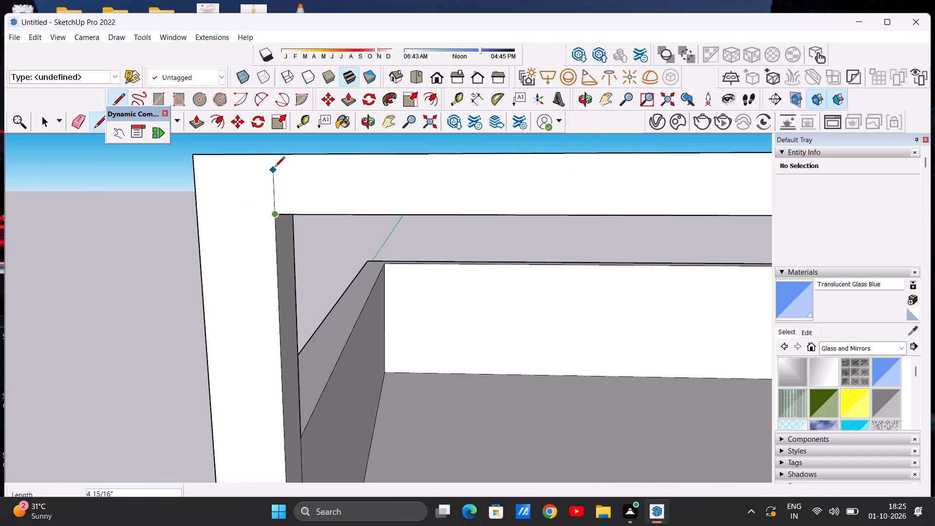
left_click(271, 156)
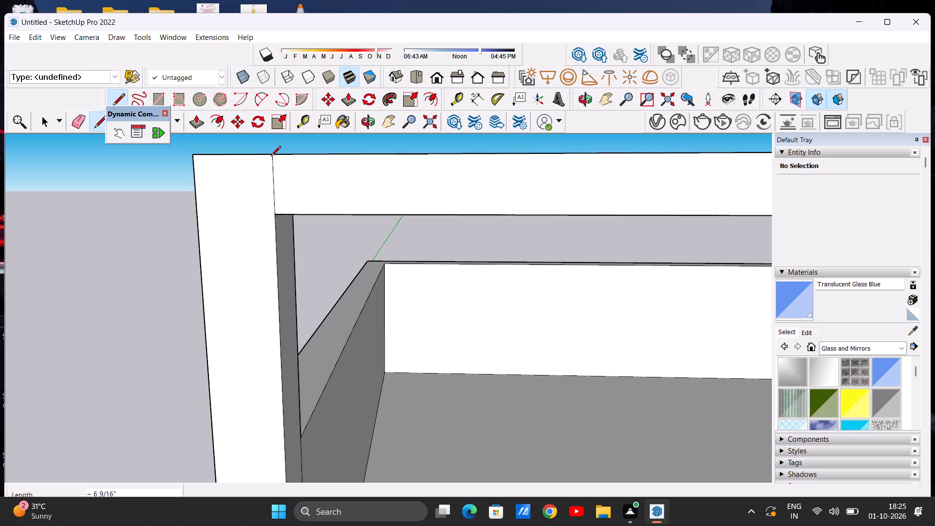
key("space")
Draw a vertical line about 6 9/16" across the beam's front face where it meets the rooftop block.
scroll(271, 255, "down", 18)
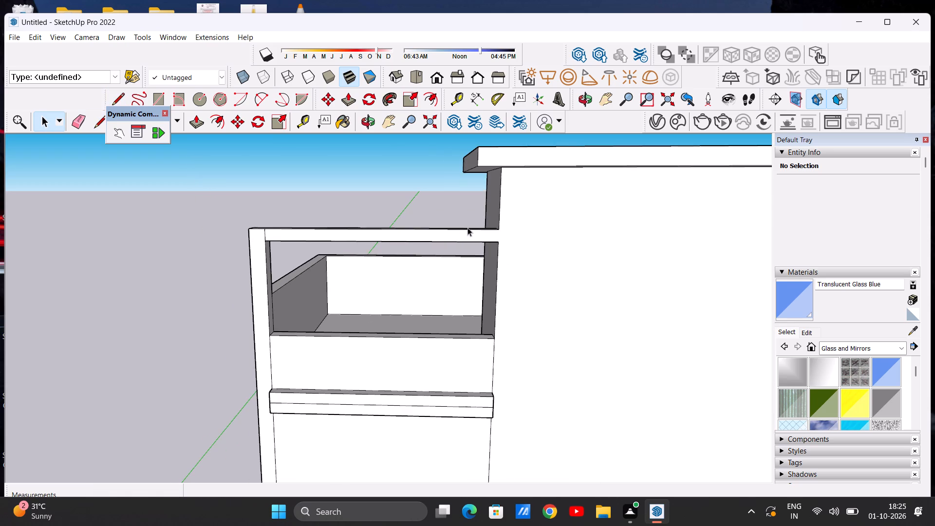
scroll(468, 227, "up", 12)
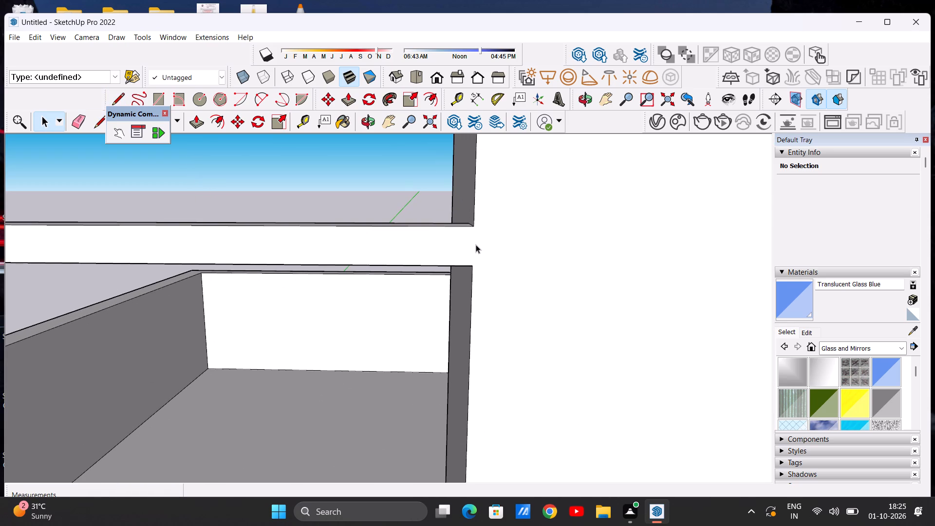
key("l")
left_click(472, 266)
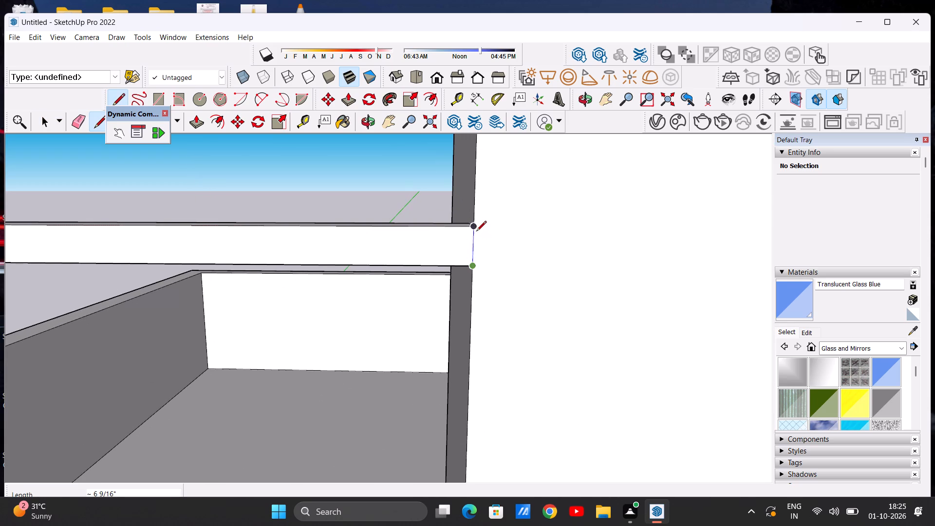
left_click(477, 230)
key("space")
scroll(396, 269, "down", 10)
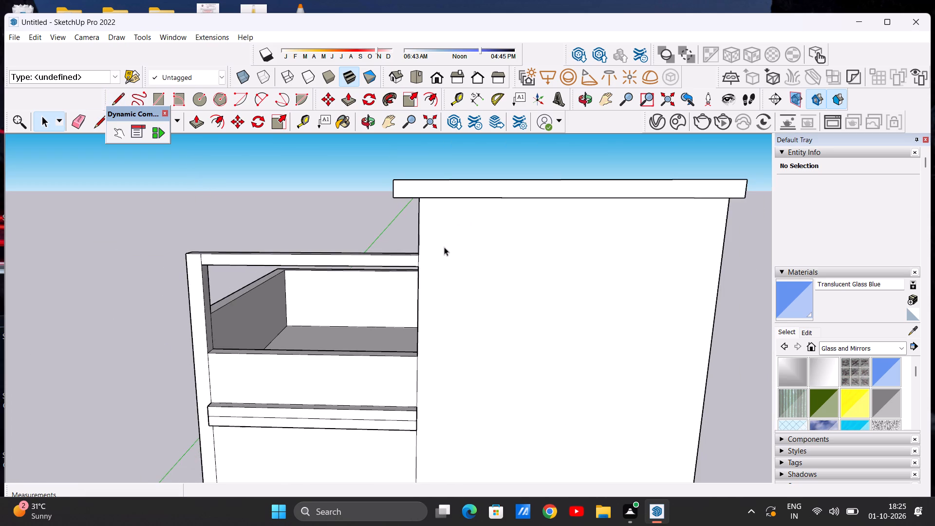
Push/Pull the beam's front face outward about 6" so it projects past the corner post and rooftop block.
scroll(444, 247, "down", 1)
middle_click_drag(403, 257, 358, 275)
middle_click(356, 276)
key("p")
scroll(398, 260, "up", 3)
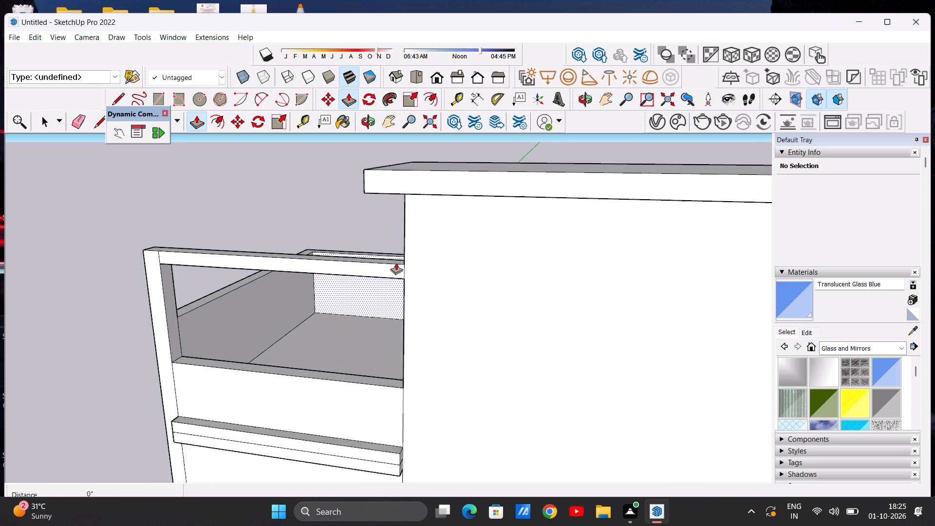
scroll(396, 263, "up", 3)
left_click(396, 266)
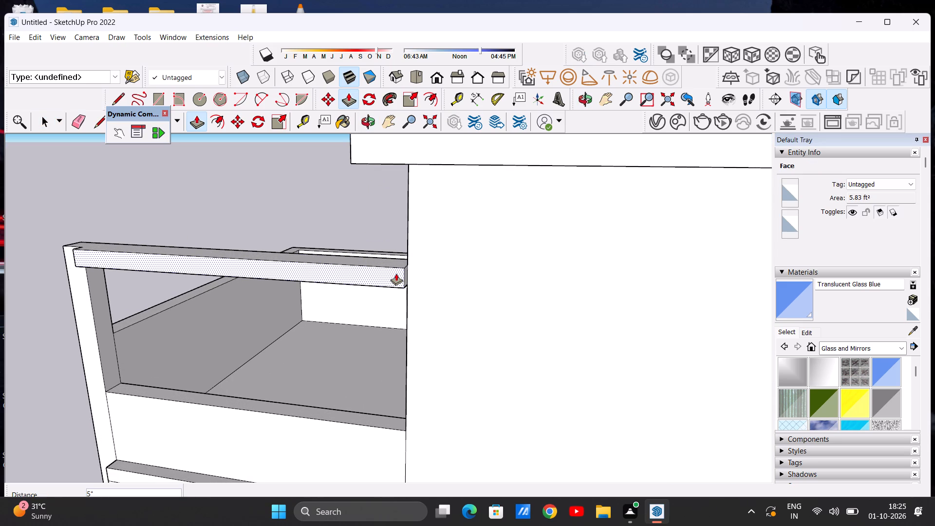
left_click(395, 274)
key("space")
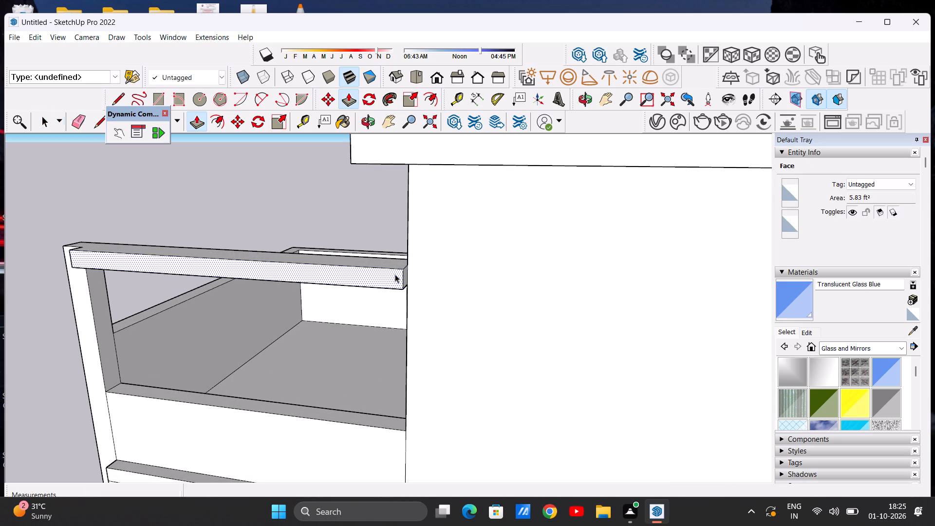
Push/Pull the projecting beam's end face 9" across the front of the corner post to its outer edge.
scroll(387, 269, "down", 5)
middle_click_drag(413, 270, 337, 270)
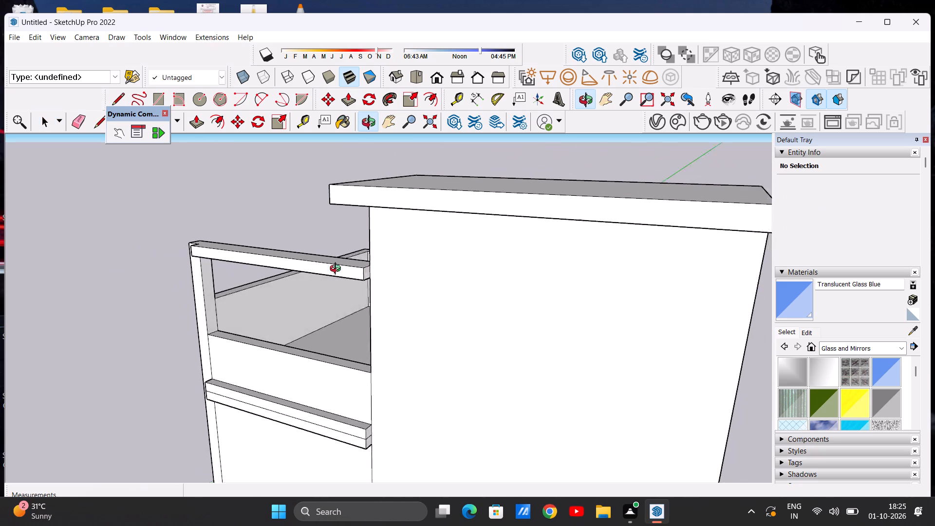
middle_click_drag(337, 270, 310, 272)
scroll(353, 263, "up", 10)
middle_click_drag(301, 280, 465, 261)
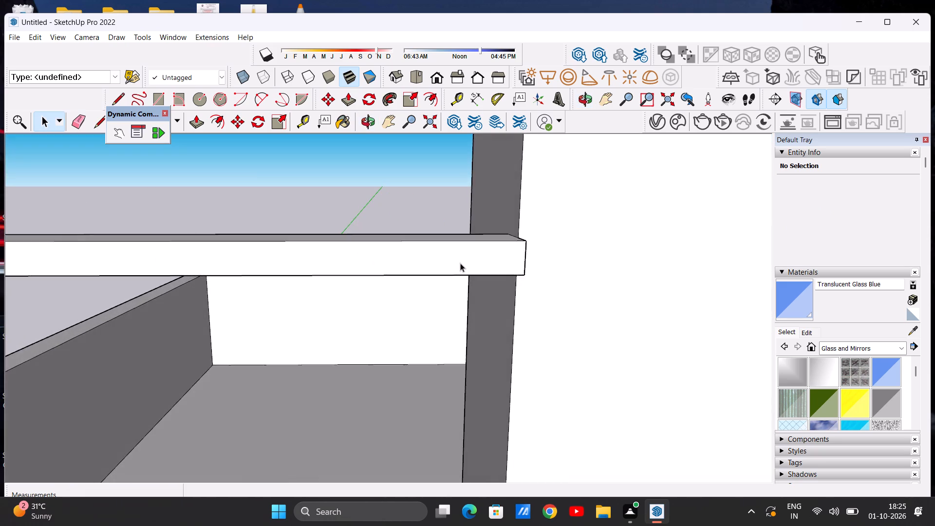
scroll(469, 258, "down", 12)
middle_click_drag(290, 251, 401, 230)
scroll(351, 239, "up", 3)
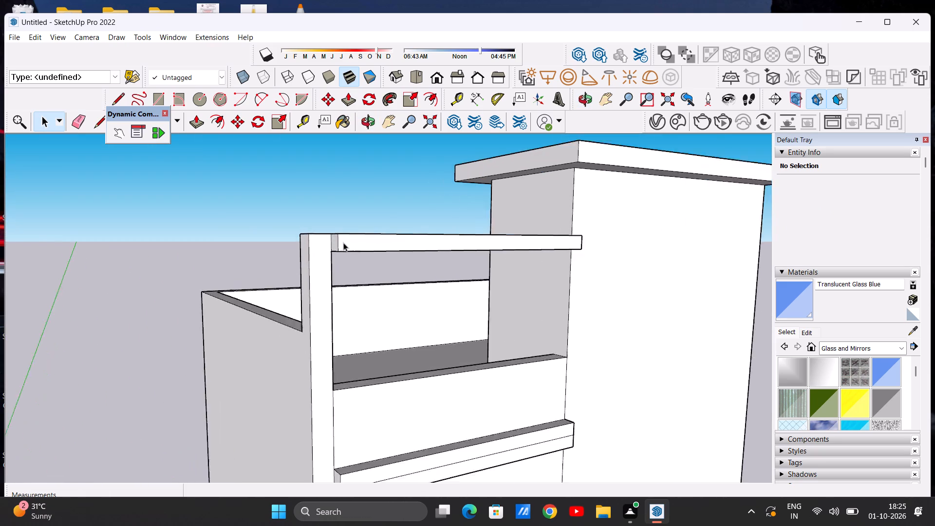
scroll(343, 243, "up", 4)
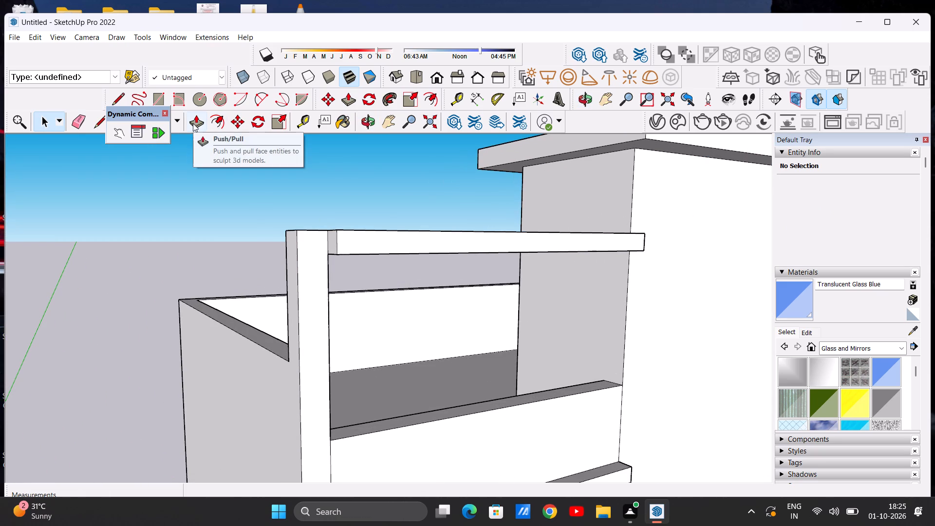
left_click(193, 123)
scroll(325, 236, "up", 6)
left_click(339, 244)
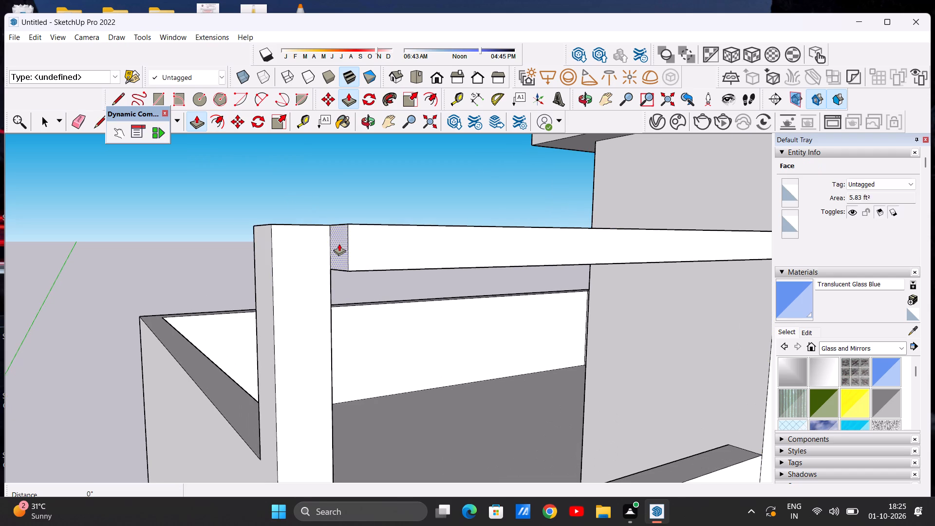
left_click(268, 224)
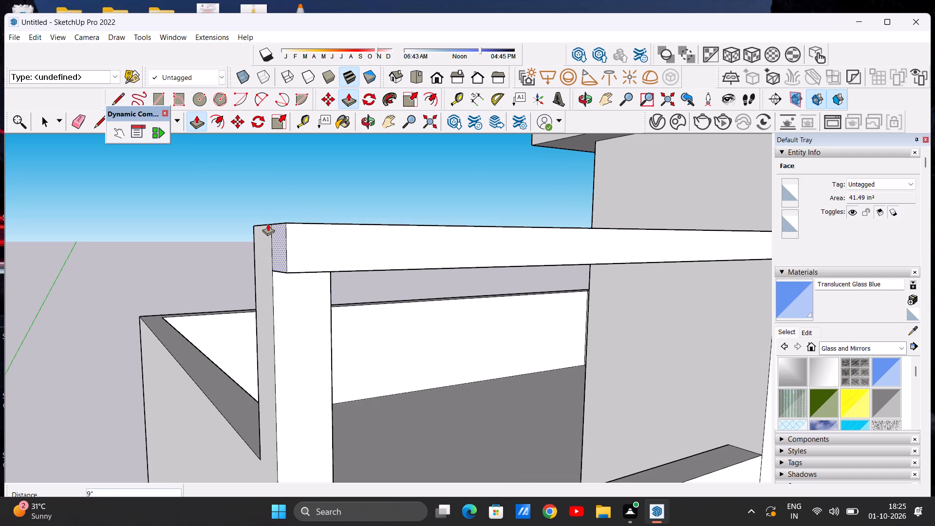
key("space")
Erase the vertical edge between the beam's projecting end and the corner post's outer side.
key("e")
middle_click_drag(255, 244, 290, 265)
scroll(292, 264, "up", 7)
left_click(292, 256)
left_click(293, 255)
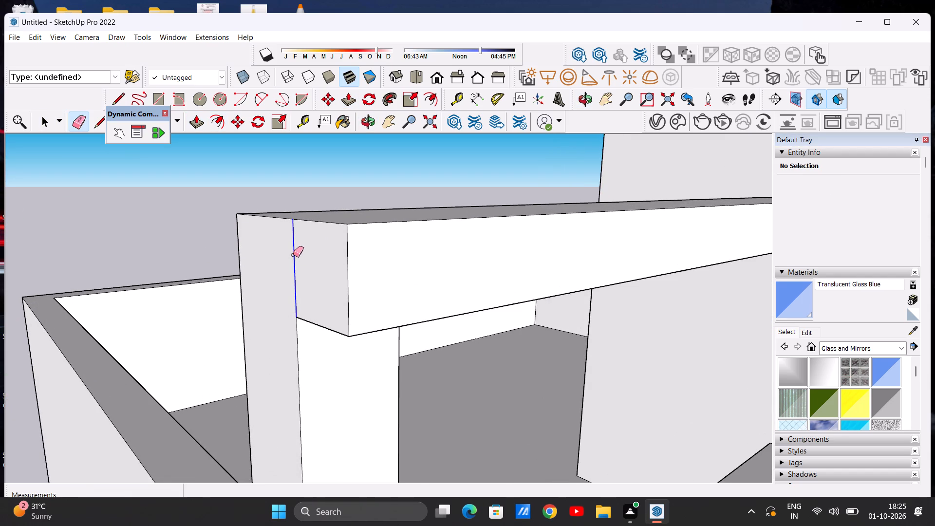
key("space")
Push/Pull the rear face of the corner post and beam about 2' 9 13/16" back over the roof terrace.
scroll(248, 258, "down", 20)
scroll(248, 258, "down", 3)
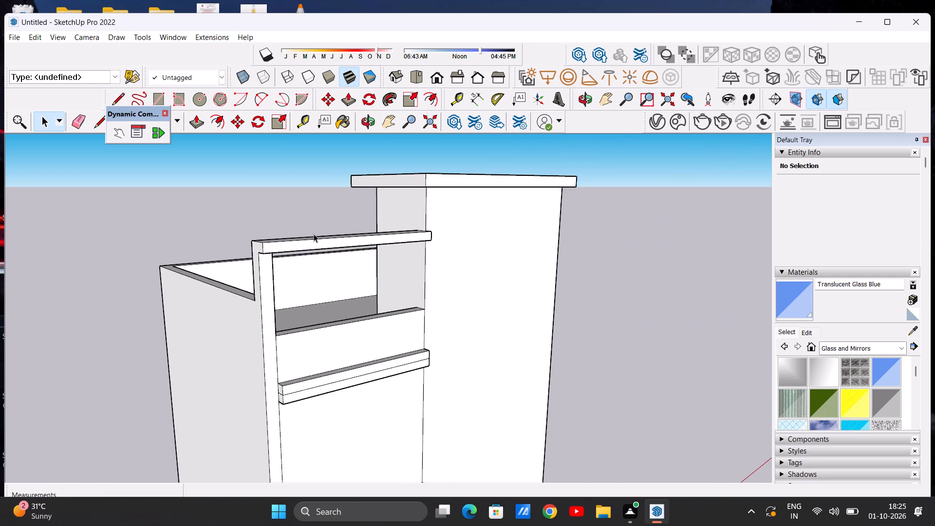
middle_click_drag(390, 242, 82, 262)
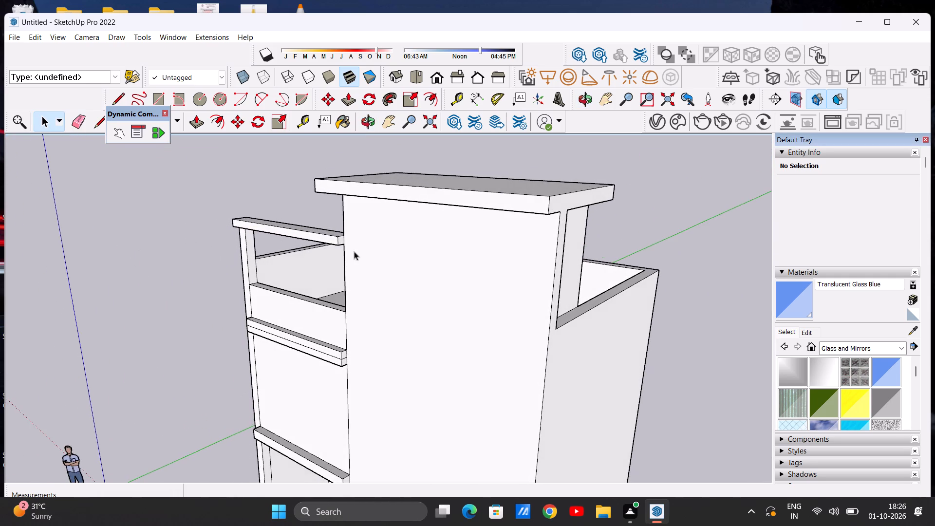
scroll(354, 251, "up", 3)
scroll(372, 257, "down", 7)
middle_click_drag(308, 305, 461, 236)
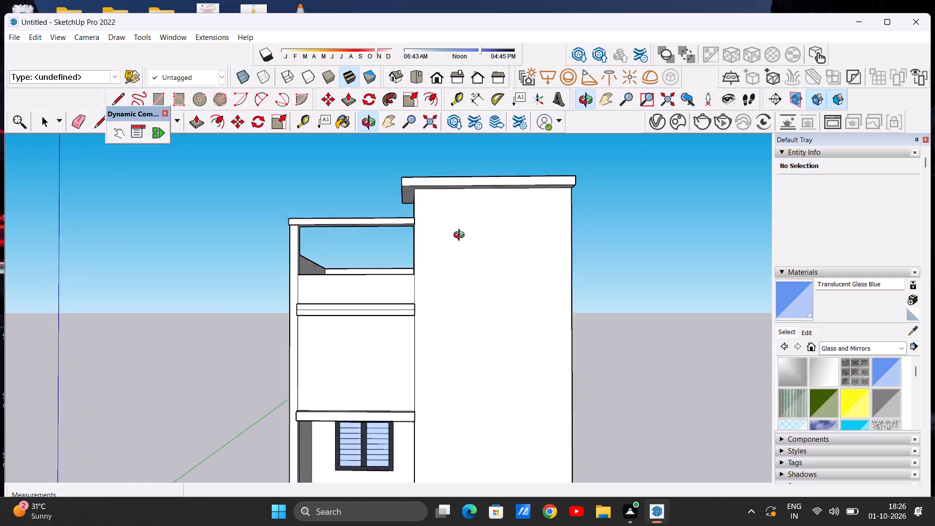
middle_click_drag(461, 236, 560, 258)
middle_click_drag(258, 255, 547, 279)
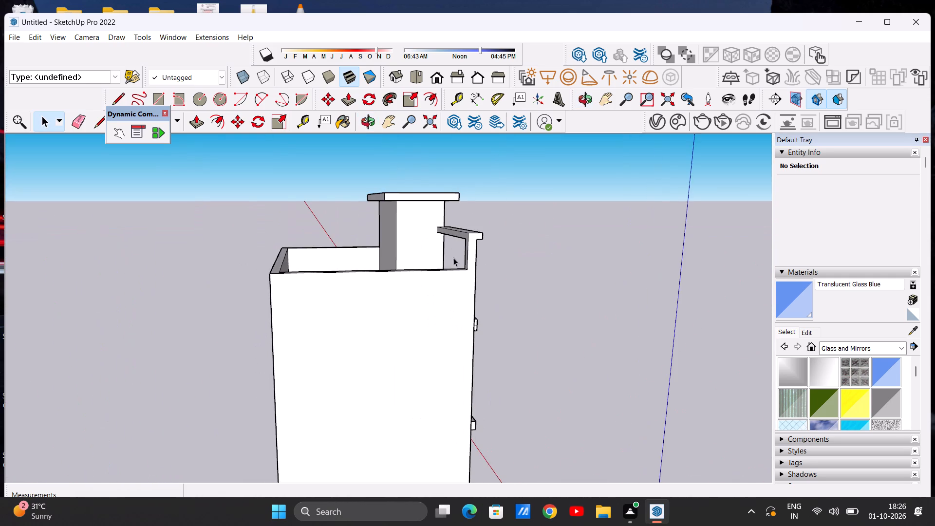
middle_click_drag(411, 250, 452, 265)
scroll(467, 243, "up", 12)
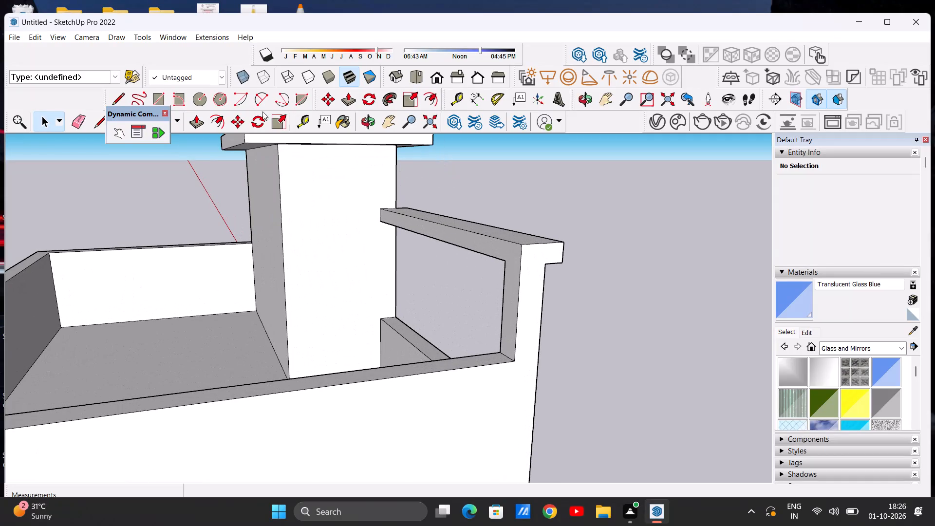
left_click(196, 120)
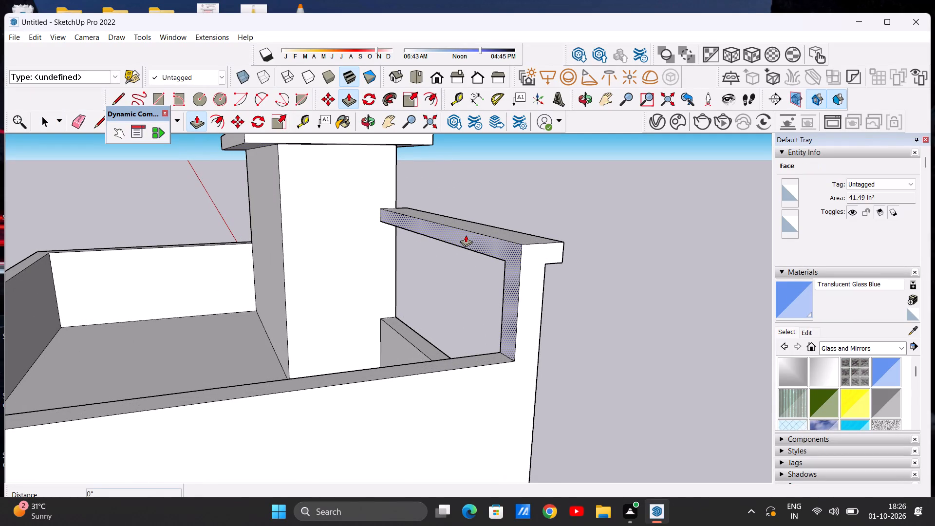
left_click(466, 235)
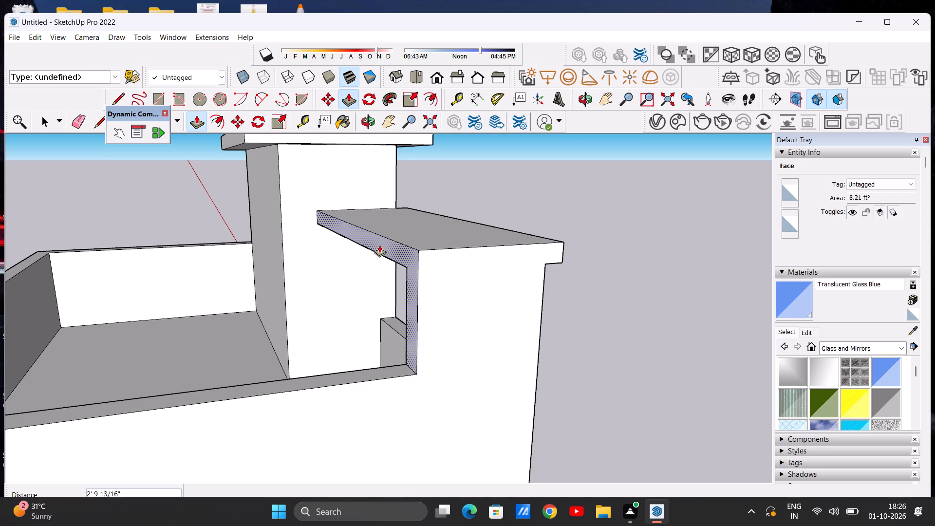
left_click(379, 245)
key("space")
Draw a rectangle about 2' 8 7/8" by 9 7/16" on the canopy slab's underside, near the corner post.
scroll(302, 243, "down", 9)
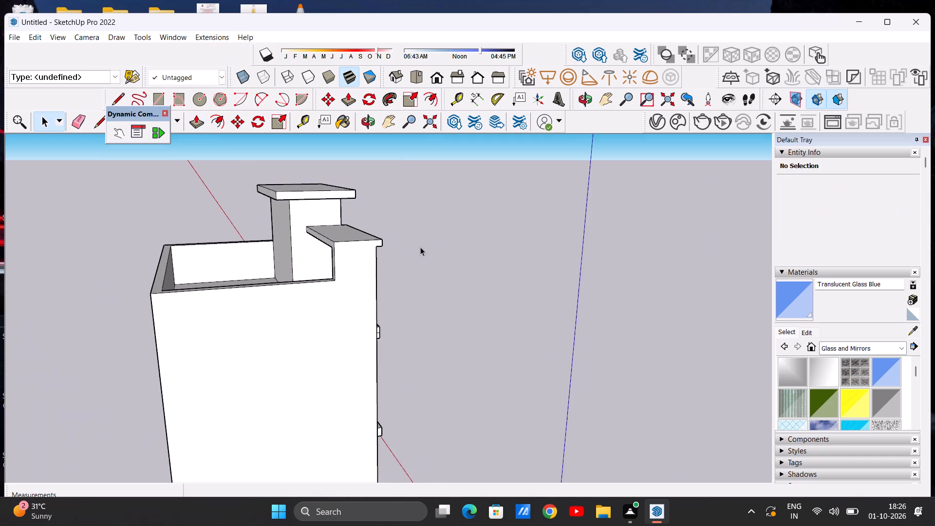
middle_click_drag(420, 247, 17, 178)
middle_click_drag(332, 266, 326, 210)
scroll(352, 240, "up", 7)
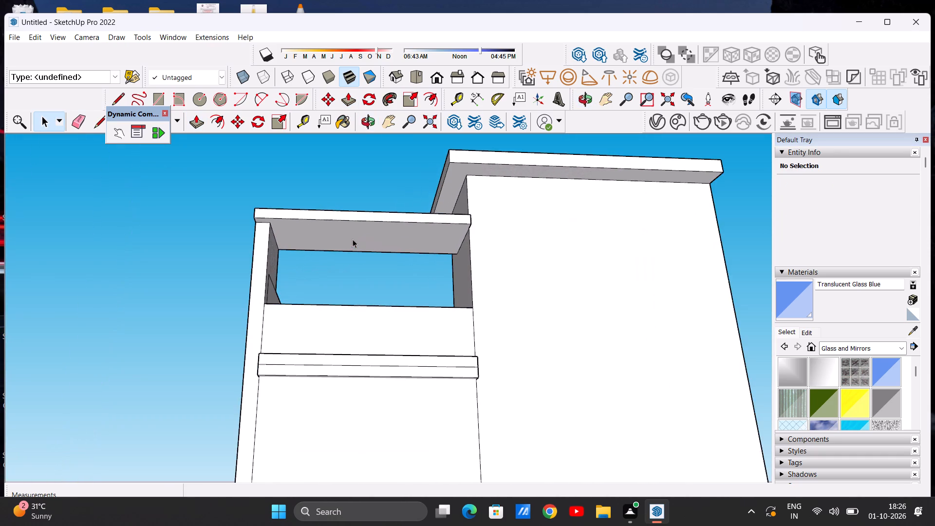
scroll(348, 244, "up", 1)
middle_click_drag(348, 244, 336, 217)
scroll(335, 230, "up", 3)
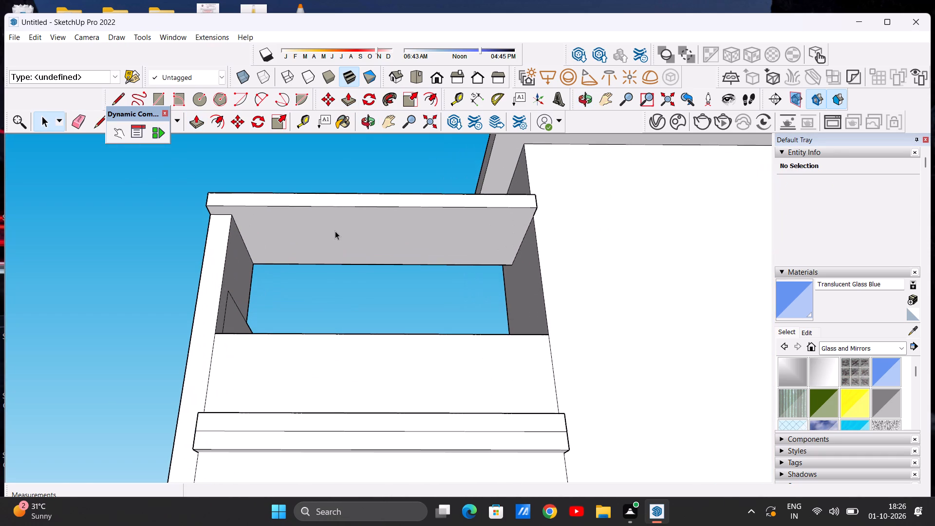
scroll(357, 226, "up", 3)
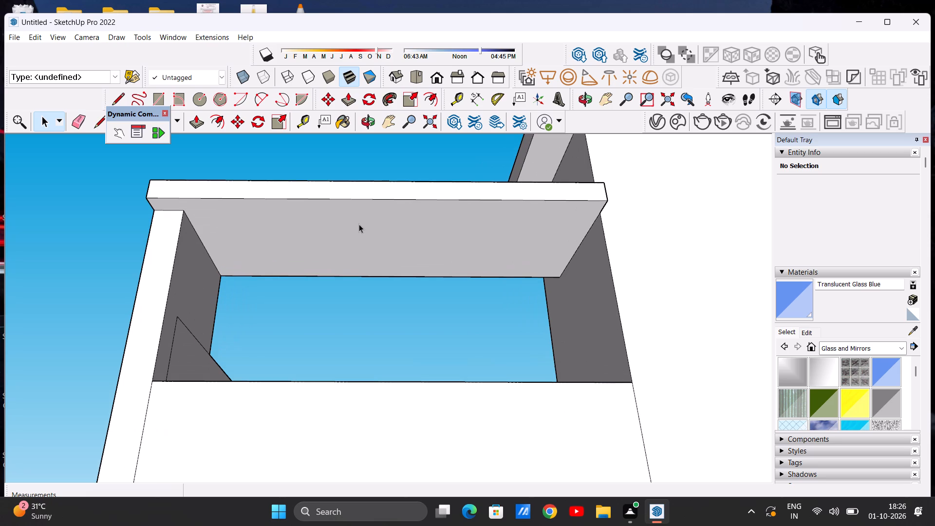
left_click(156, 97)
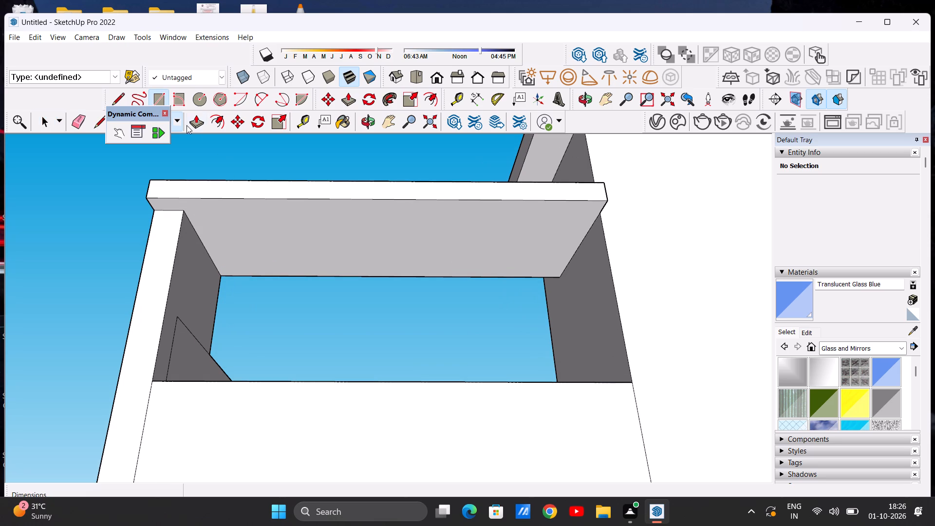
scroll(258, 239, "up", 4)
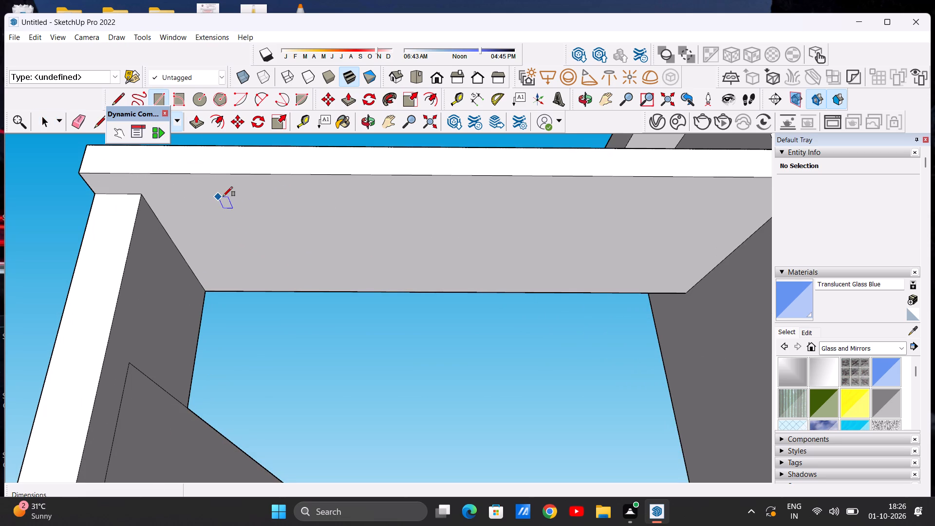
left_click(228, 195)
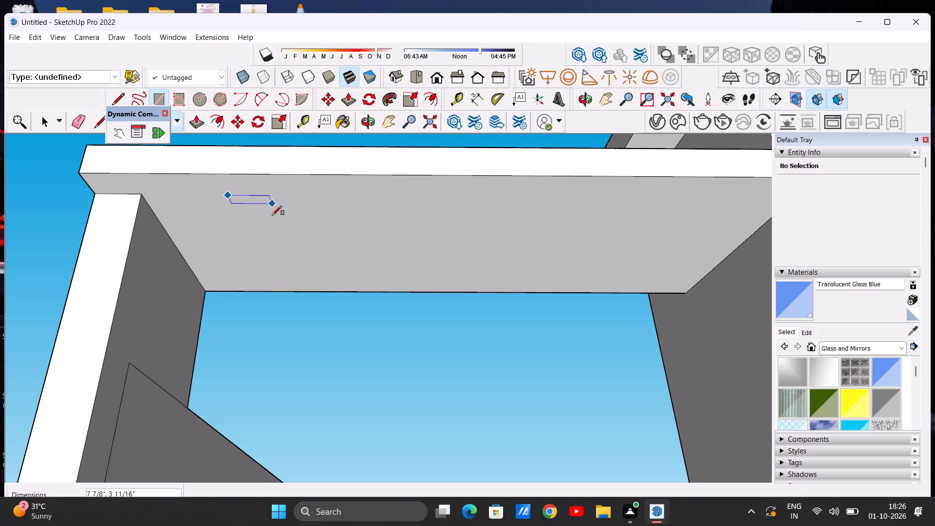
left_click(299, 275)
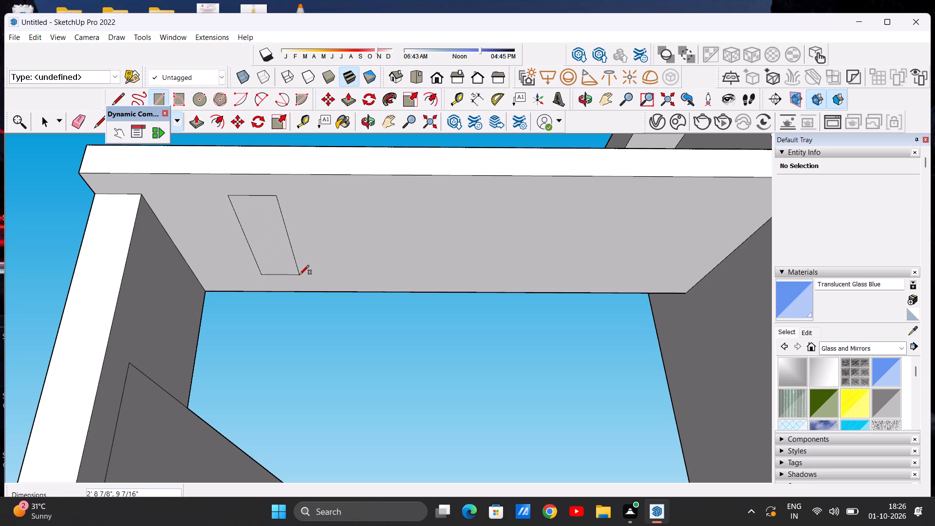
Copy the rectangle with its edges about 6' 7 7/16" along the slab's underside towards the rooftop block.
key("space")
scroll(280, 274, "down", 9)
scroll(278, 260, "up", 6)
double_click(282, 262)
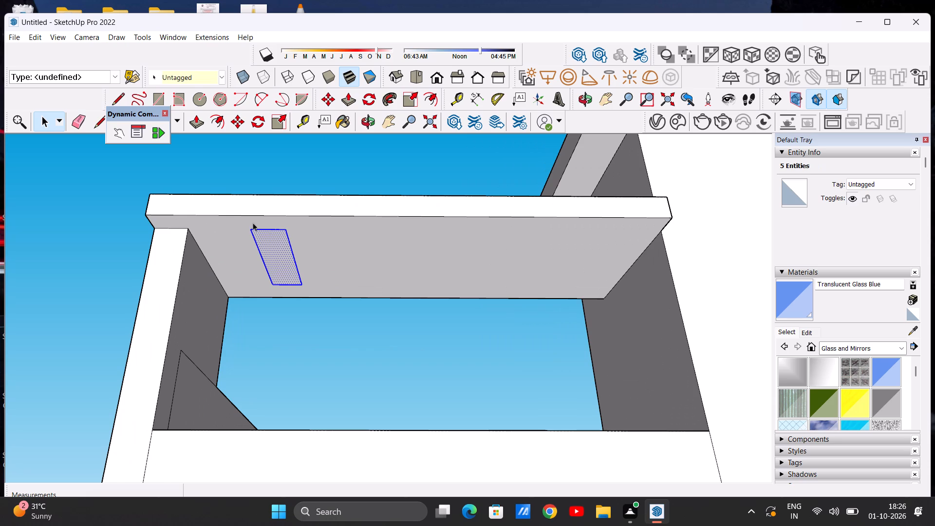
left_click(242, 121)
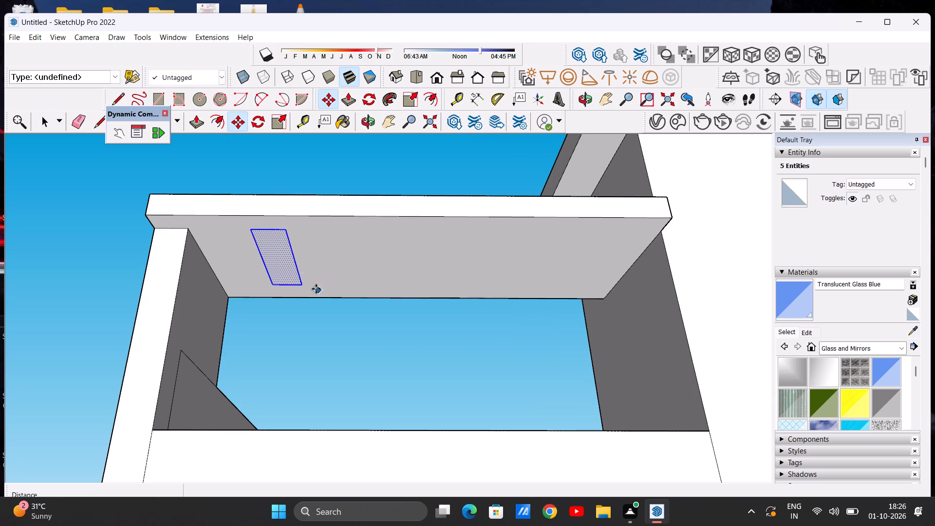
left_click(288, 229)
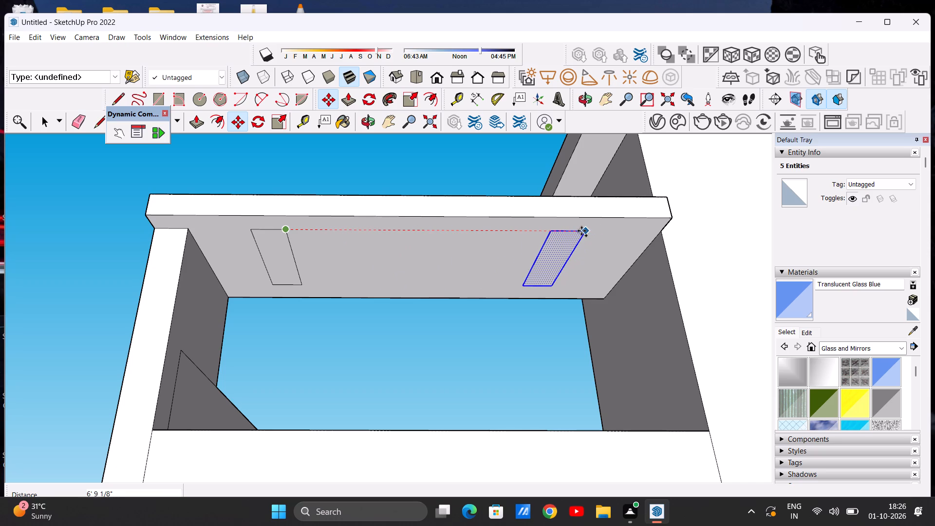
left_click(579, 233)
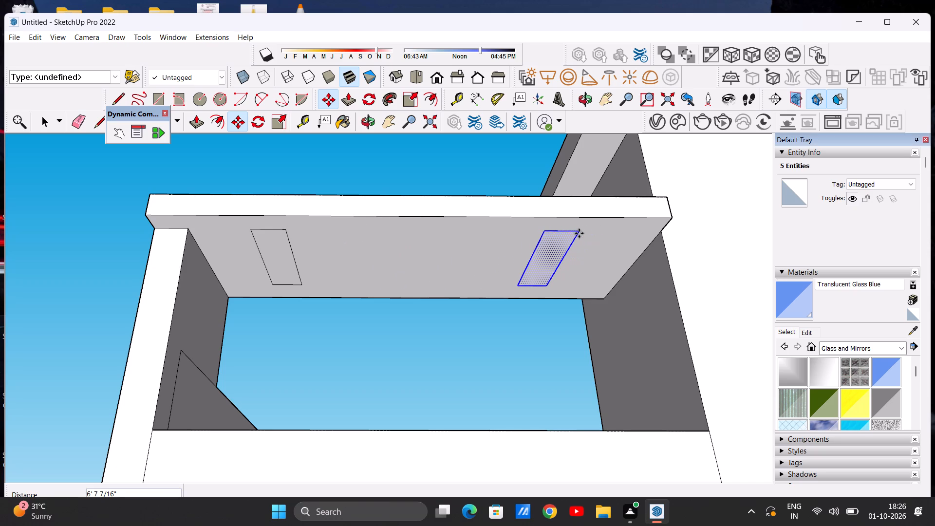
Copy the rectangle near the rooftop block about 5' 2 1/16" back along the slab's underside towards the first one.
left_click(579, 231)
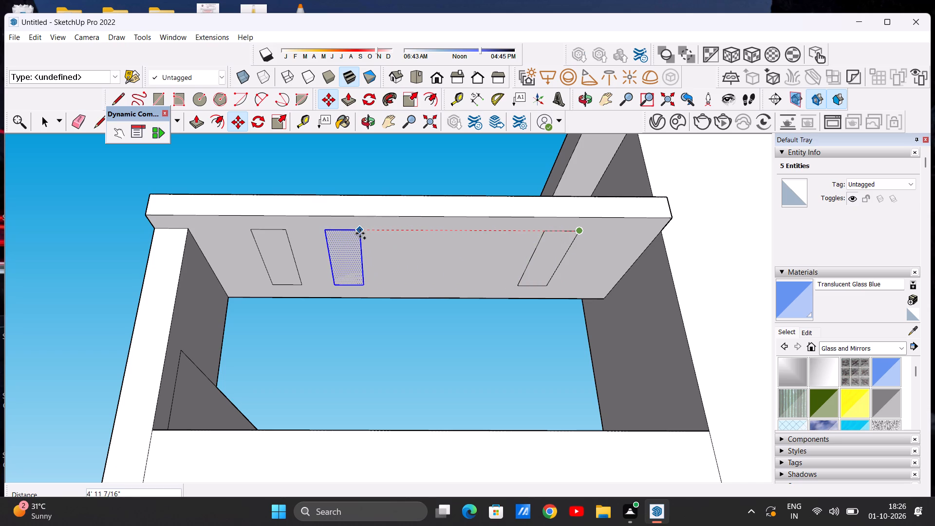
left_click(350, 233)
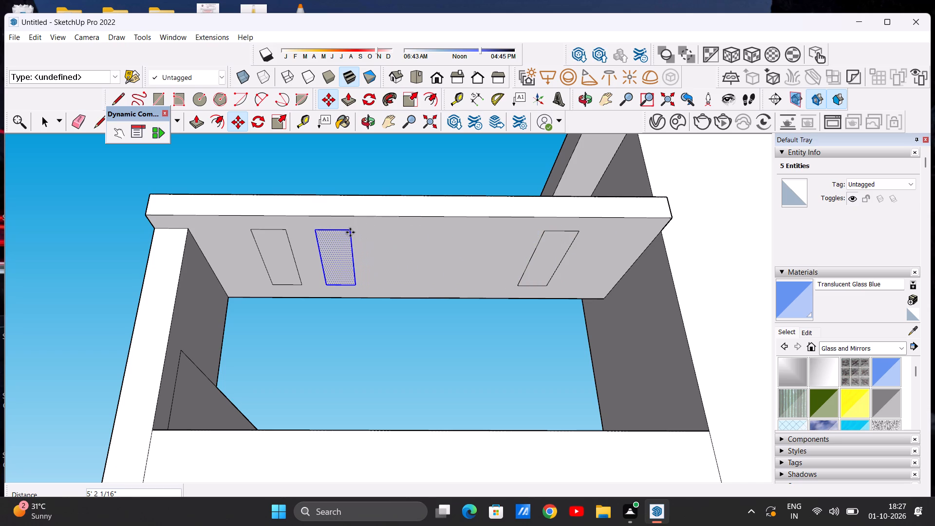
Copy the second rectangle from the corner post about 3' 6 7/8" along the slab's underside towards the rooftop block.
left_click(350, 230)
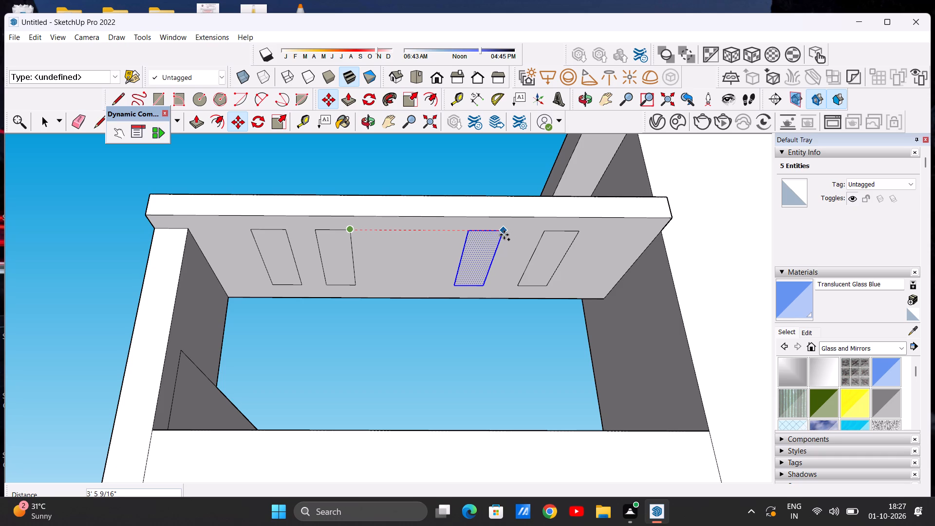
left_click(508, 234)
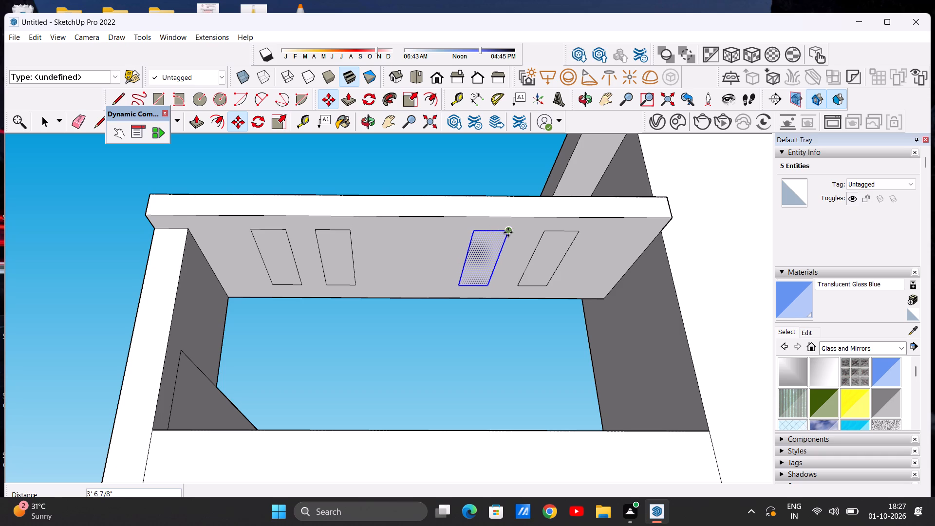
Copy that newest rectangle about 1' 9 13/16" back towards the corner post, into the middle of the row.
left_click(508, 232)
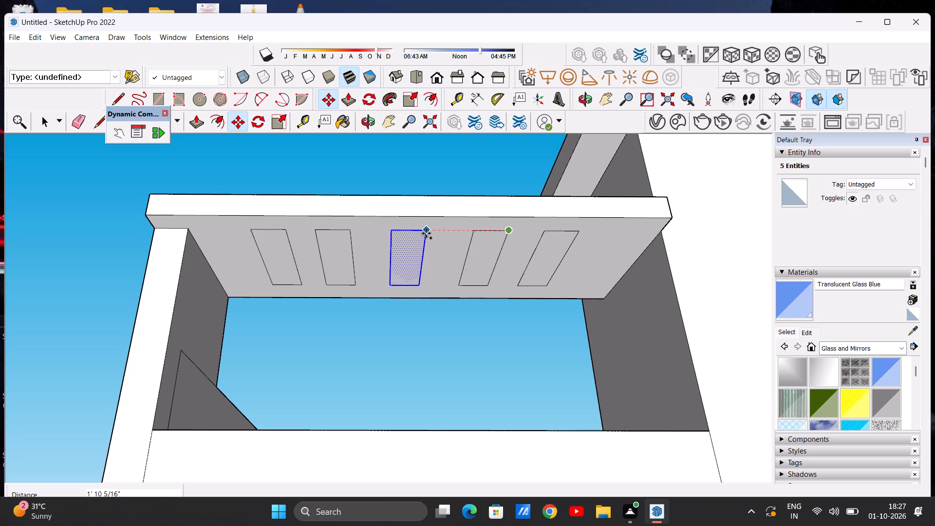
left_click(428, 234)
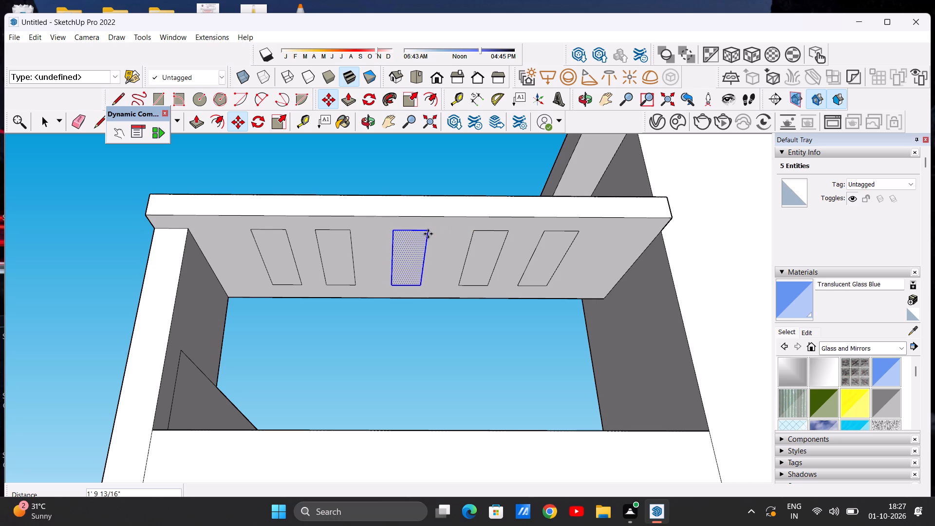
key("space")
left_click(382, 163)
Move the second rectangle from the corner post about 2 5/16" towards the middle rectangle.
scroll(416, 231, "down", 3)
middle_click_drag(378, 282, 368, 241)
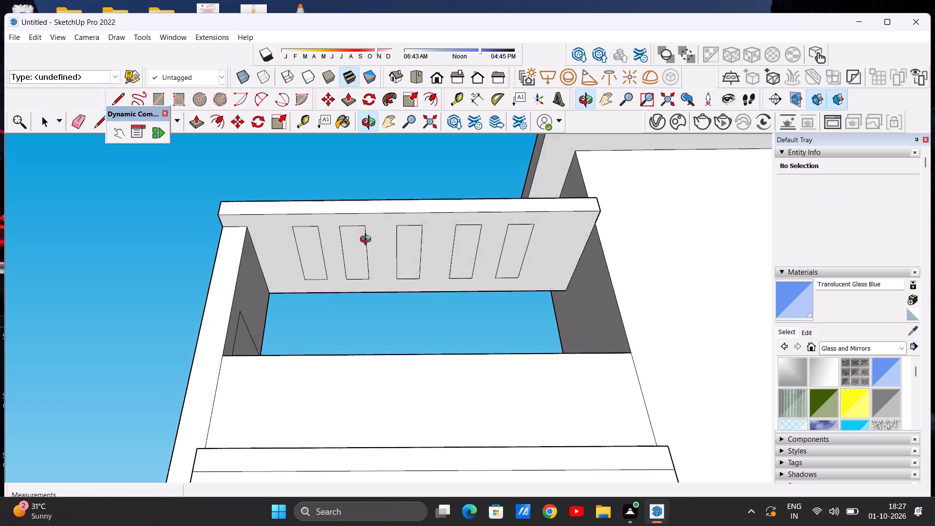
middle_click_drag(368, 241, 357, 234)
scroll(350, 250, "up", 4)
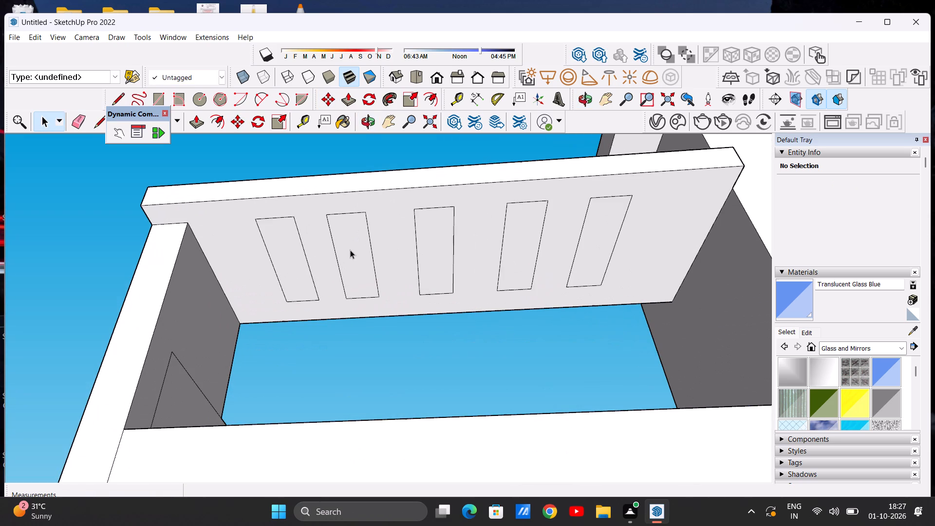
scroll(354, 248, "down", 1)
double_click(354, 248)
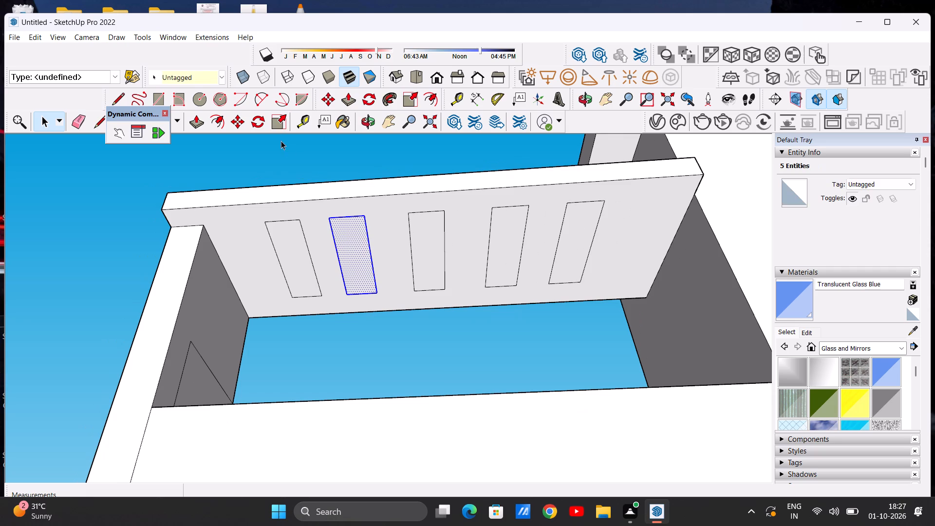
left_click(236, 120)
left_click(363, 215)
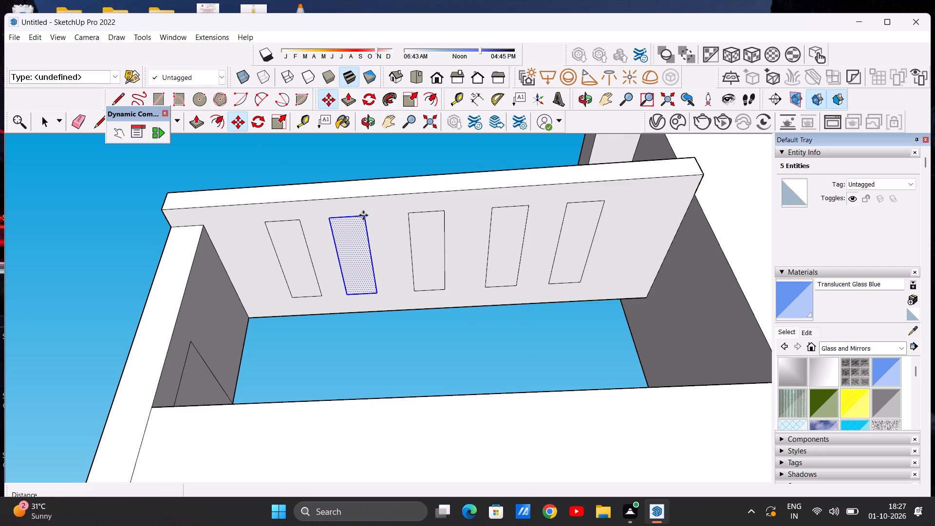
left_click(373, 215)
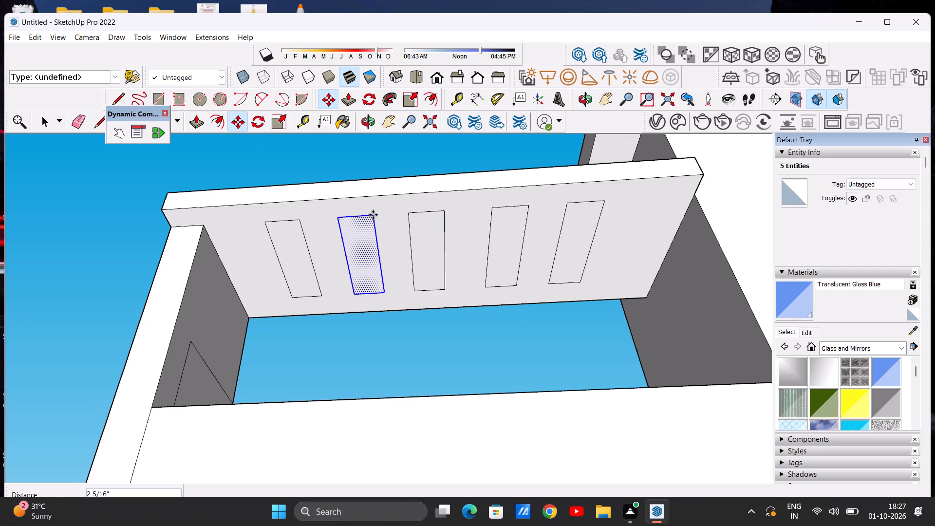
key("space")
left_click(375, 160)
Delete the face closing the front of the upper-storey bay, between the terrace parapet band and the floor band below.
scroll(334, 207, "down", 5)
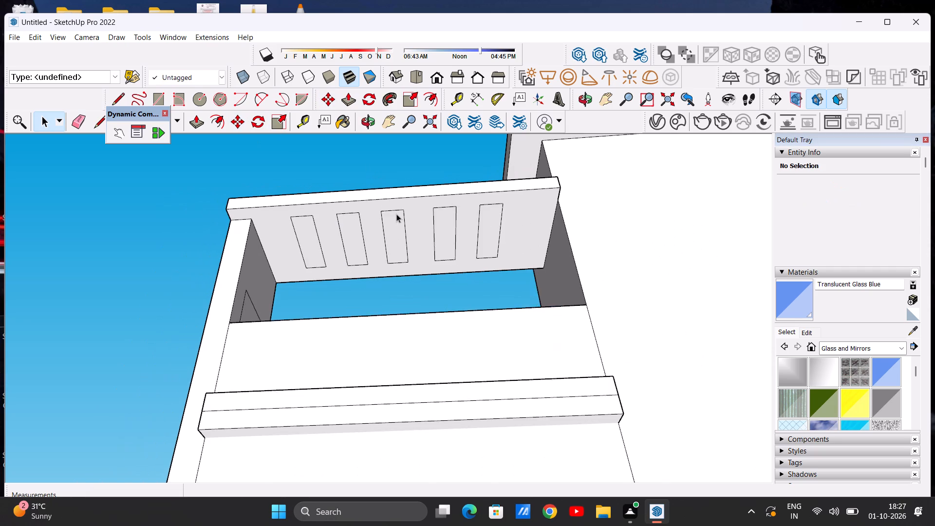
middle_click_drag(391, 222, 326, 368)
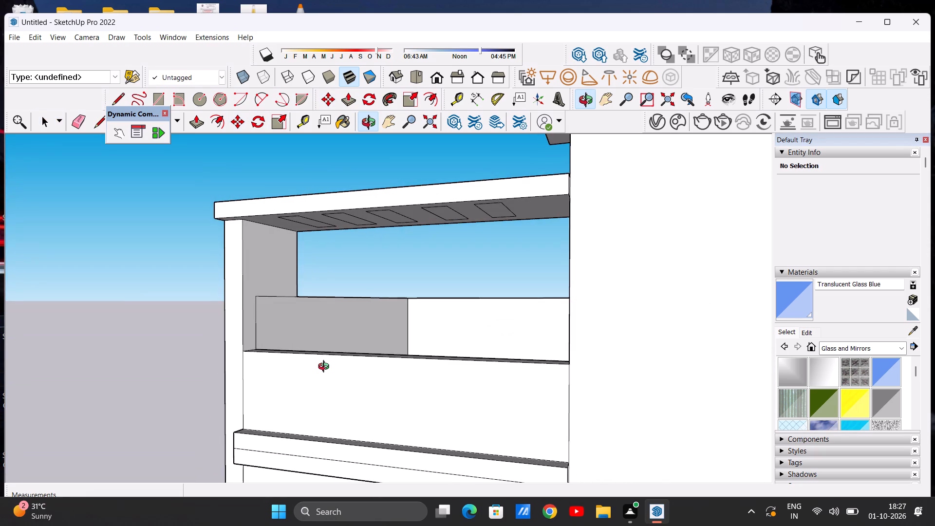
middle_click_drag(326, 368, 334, 295)
scroll(274, 176, "up", 6)
scroll(315, 210, "down", 4)
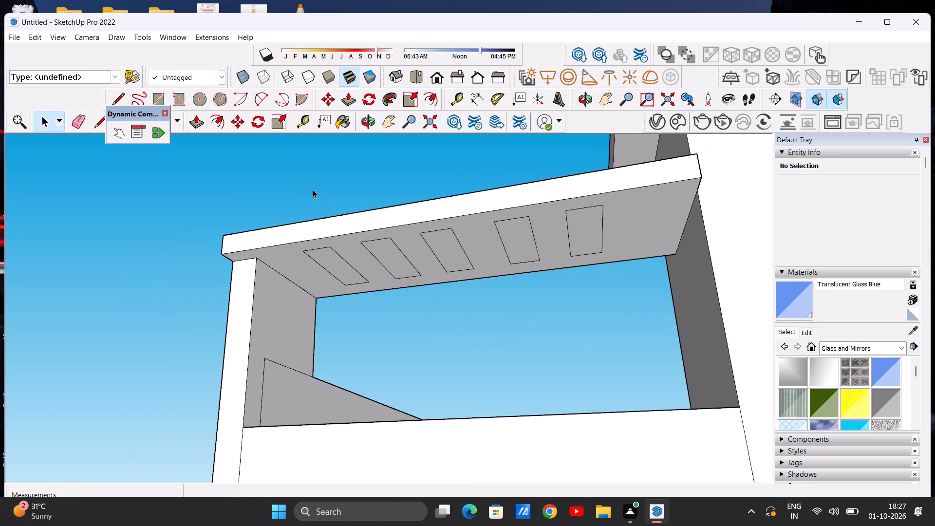
scroll(505, 235, "up", 2)
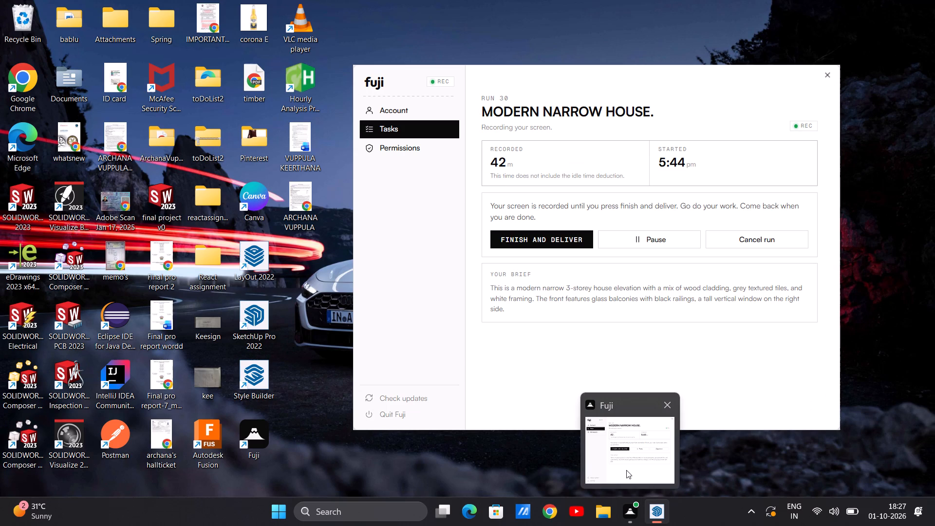
left_click(638, 442)
scroll(389, 288, "down", 18)
scroll(439, 402, "up", 6)
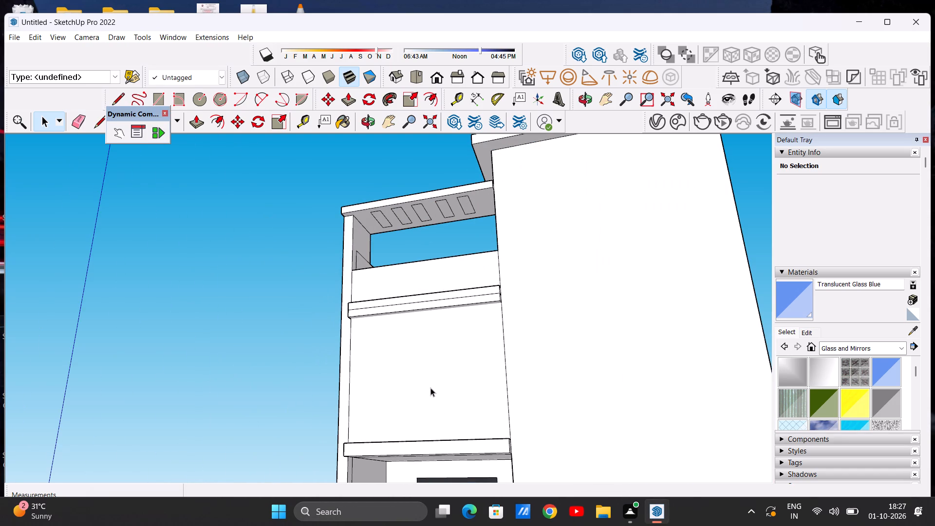
left_click(430, 388)
key("Delete")
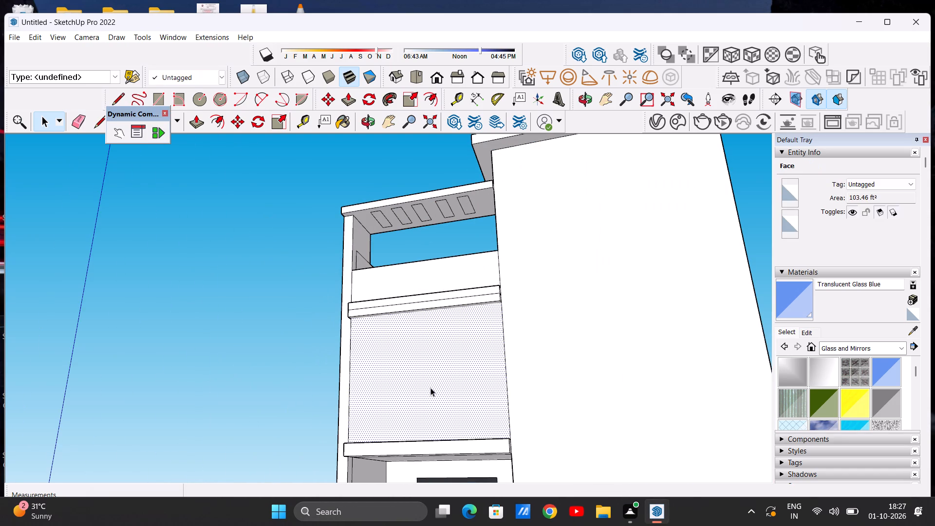
Examine the upper-storey bay's upper corner and the roof terrace above it.
scroll(433, 383, "down", 5)
scroll(407, 369, "up", 19)
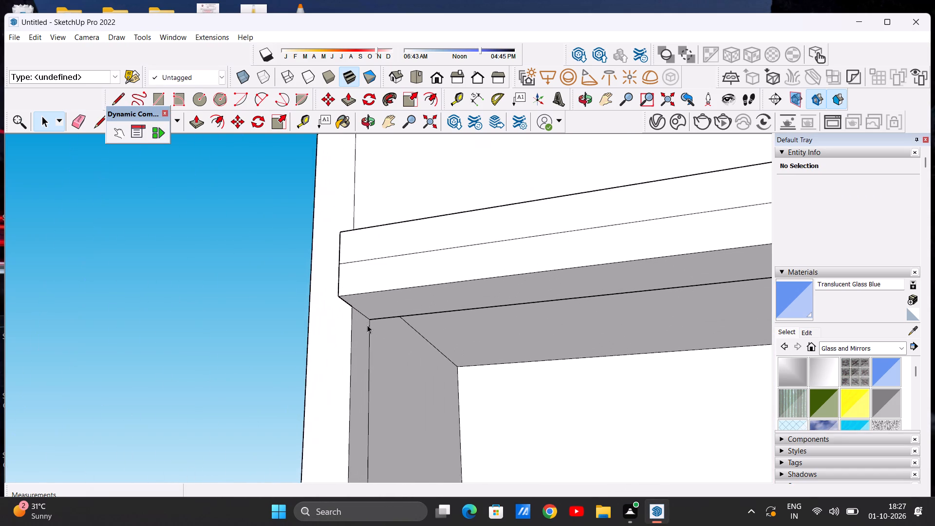
scroll(367, 325, "up", 5)
scroll(359, 329, "down", 20)
scroll(359, 329, "down", 5)
middle_click_drag(370, 327, 385, 360)
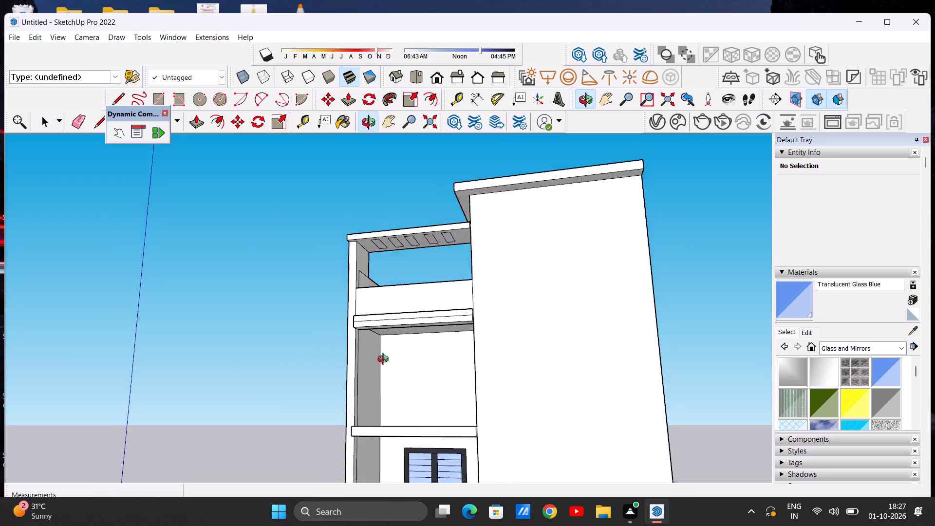
middle_click_drag(385, 360, 396, 406)
scroll(392, 371, "down", 9)
scroll(417, 316, "up", 7)
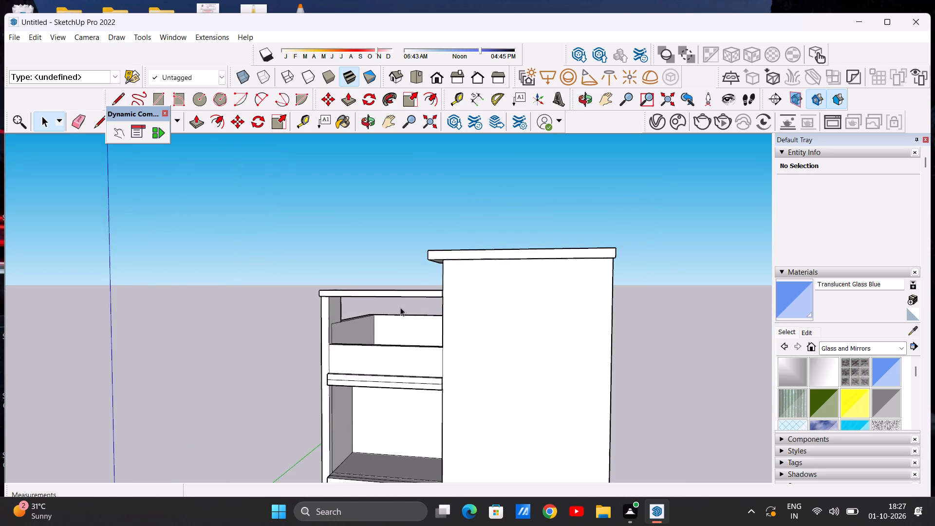
scroll(400, 307, "up", 7)
scroll(388, 320, "down", 1)
Push/Pull the rectangle nearest the corner post about 6 9/16" up through the canopy slab to cut an opening.
middle_click_drag(388, 320, 413, 224)
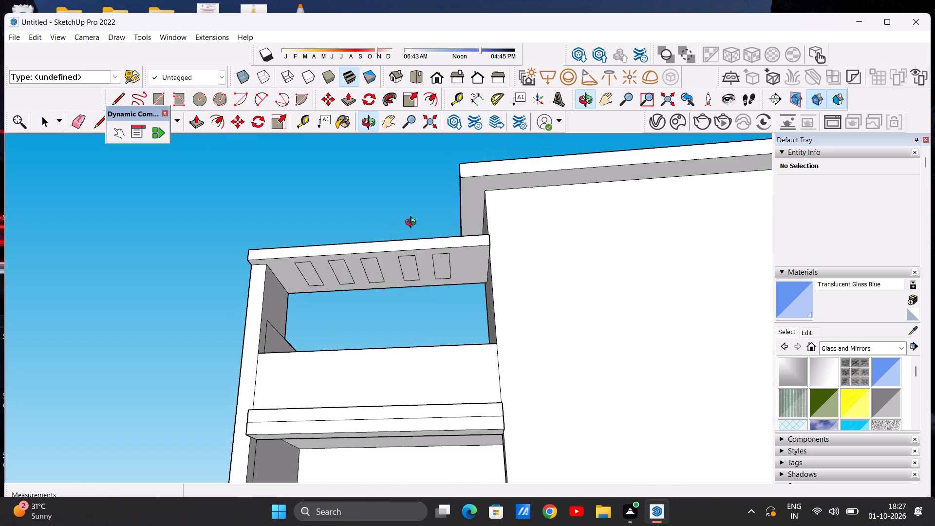
middle_click_drag(413, 224, 378, 222)
scroll(297, 280, "up", 4)
middle_click_drag(296, 289, 296, 303)
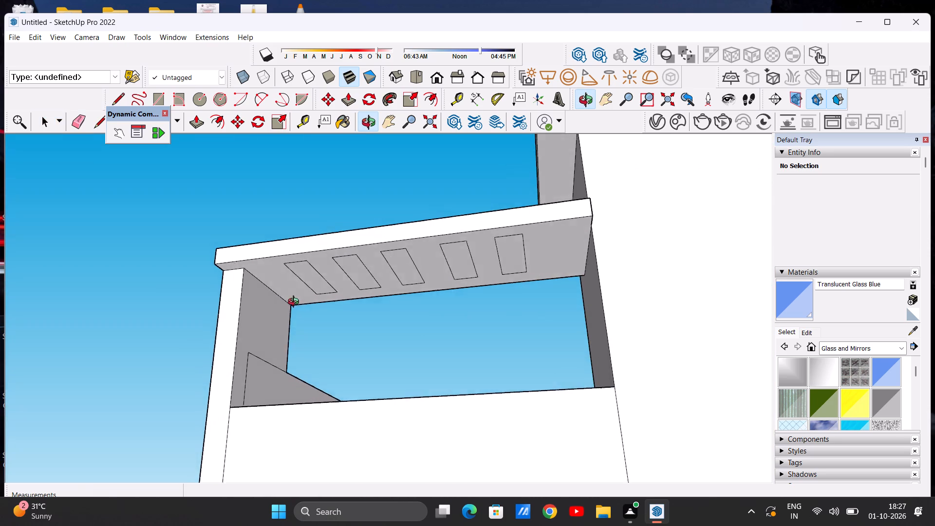
middle_click_drag(296, 303, 278, 376)
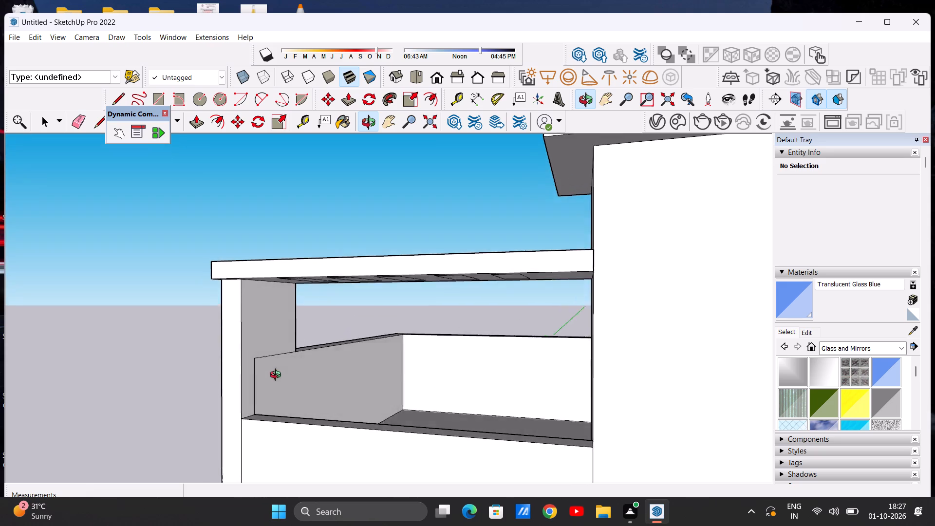
middle_click_drag(278, 376, 269, 343)
scroll(307, 282, "up", 5)
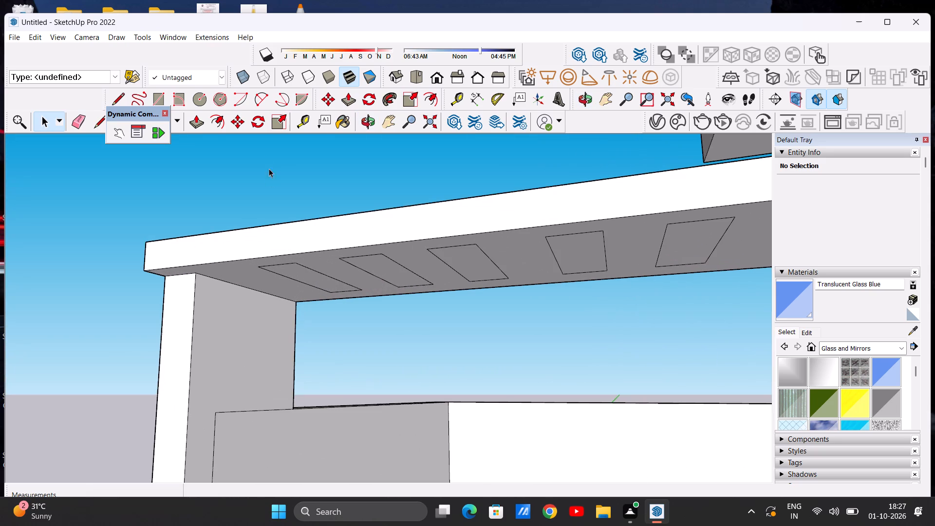
left_click(193, 119)
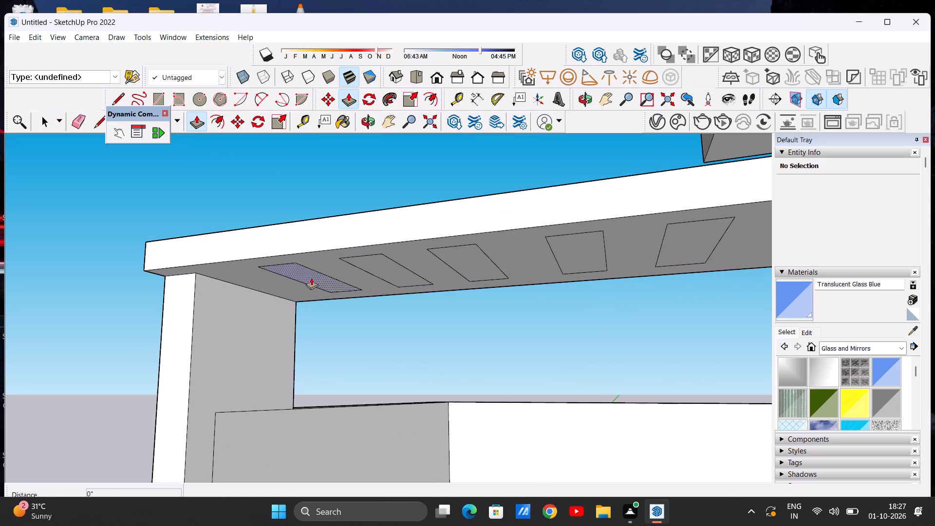
left_click(310, 278)
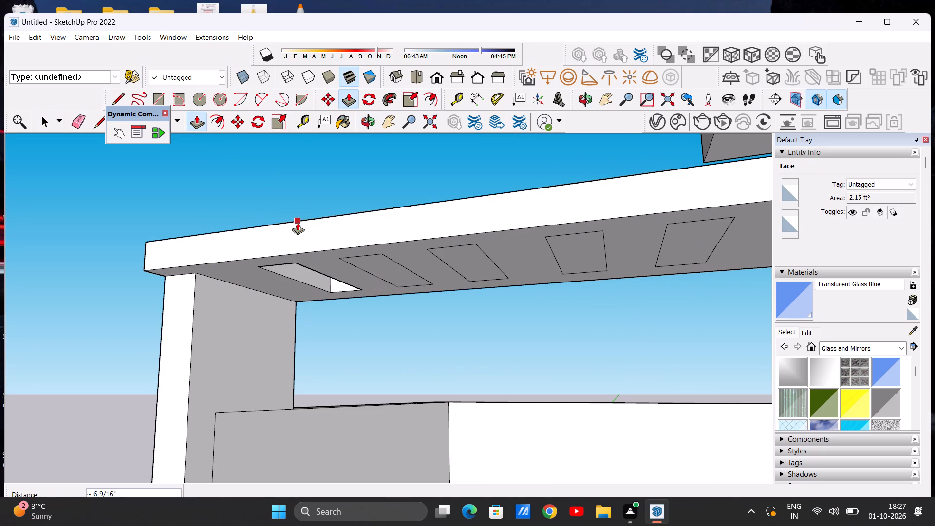
left_click(298, 223)
key("space")
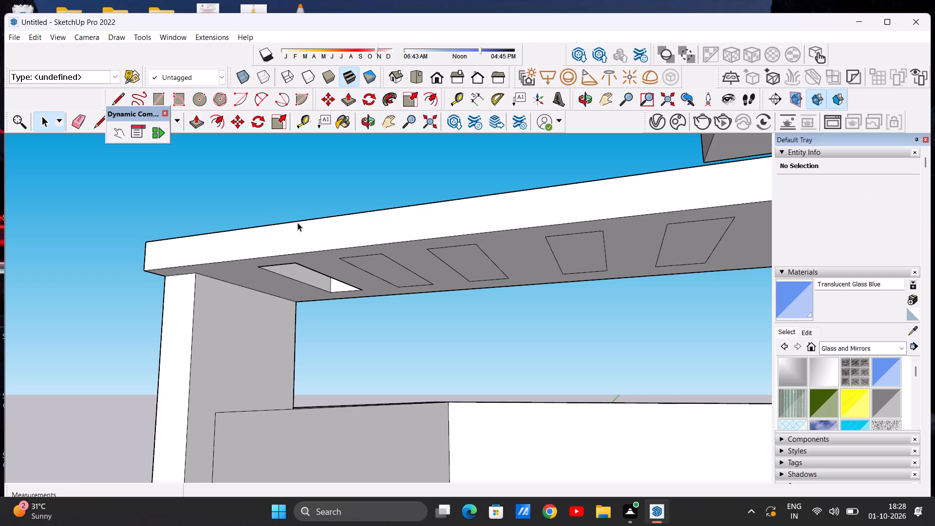
Erase the leftover parapet top edge and vertical edge on the inner face of the corner post's side wall.
scroll(298, 250, "down", 6)
middle_click_drag(298, 293, 394, 188)
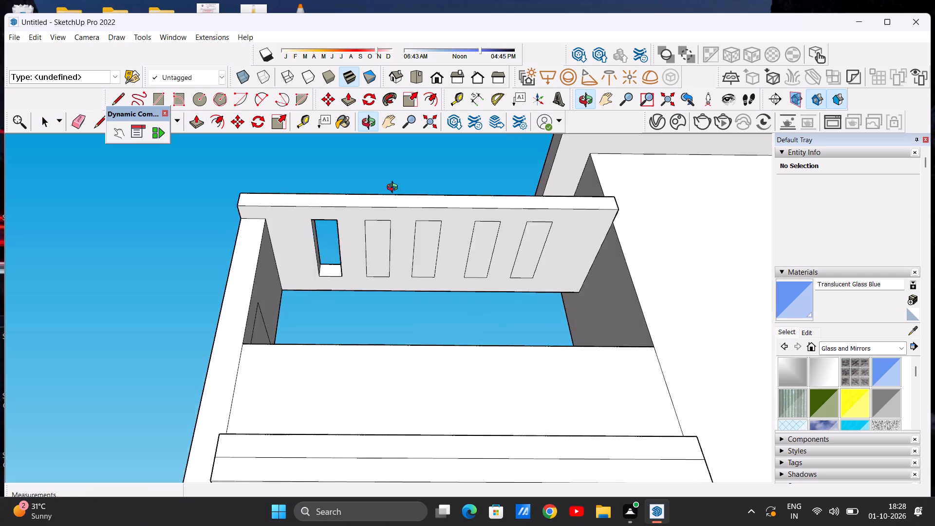
middle_click_drag(394, 188, 295, 401)
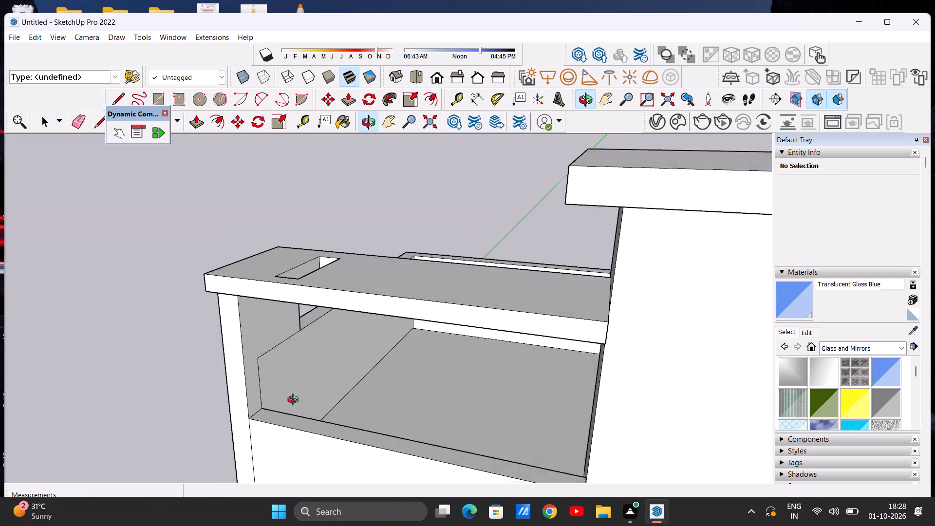
middle_click_drag(295, 401, 241, 399)
scroll(298, 367, "up", 5)
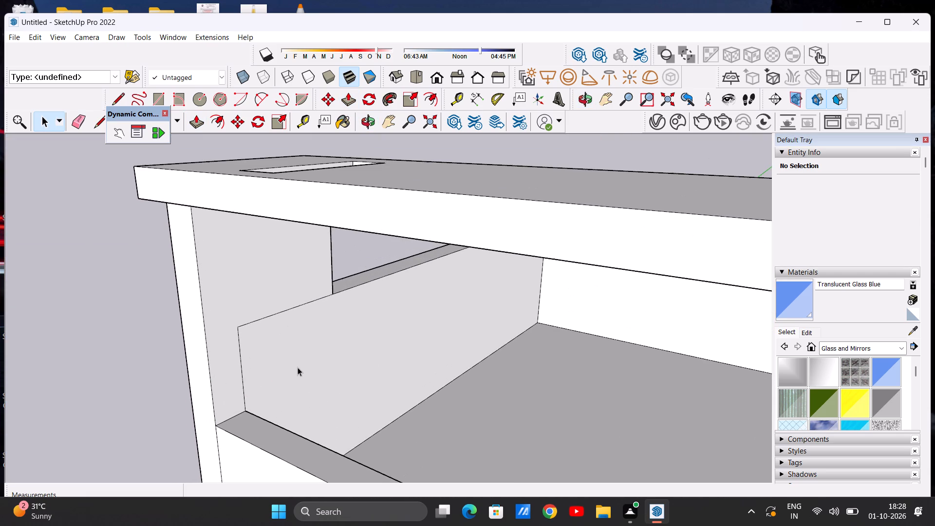
key("e")
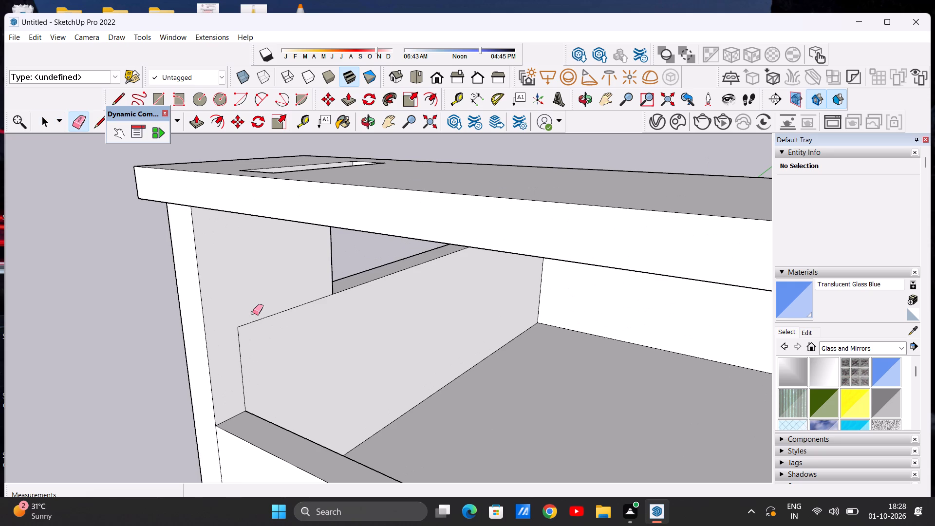
left_click_drag(264, 319, 261, 328)
left_click_drag(234, 357, 241, 356)
left_click_drag(241, 356, 244, 353)
key("space")
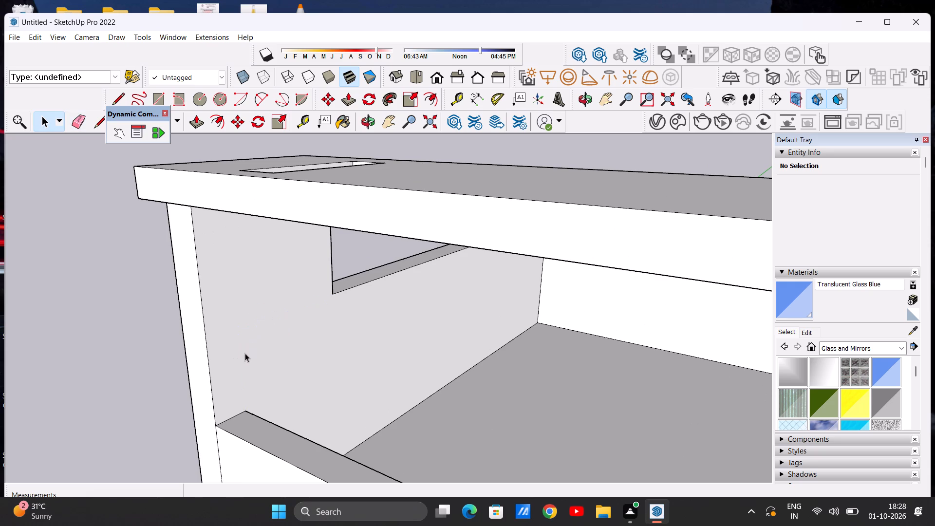
Examine the whole front elevation and the open upper-storey bay above the glazed window.
scroll(267, 373, "down", 12)
middle_click_drag(207, 383, 384, 319)
middle_click_drag(198, 388, 174, 364)
scroll(157, 391, "down", 8)
scroll(323, 376, "down", 16)
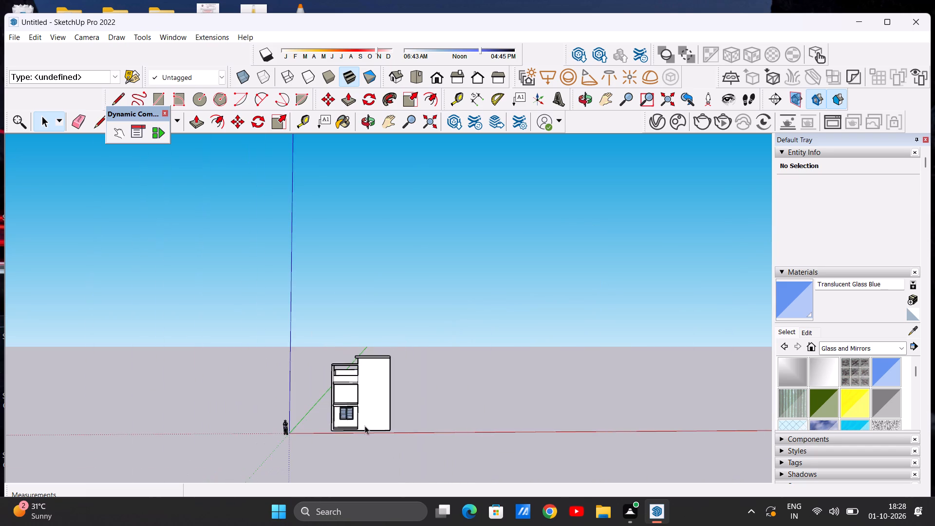
scroll(364, 425, "up", 16)
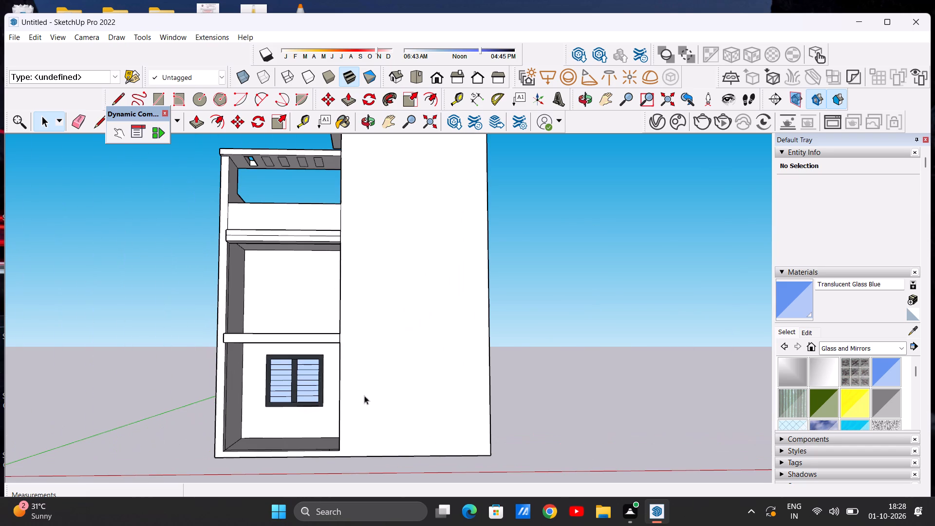
scroll(398, 375, "down", 6)
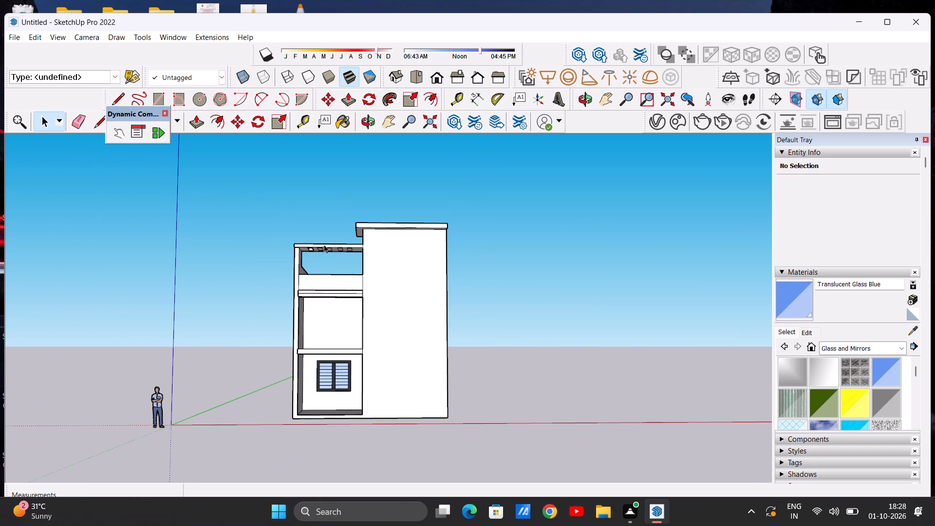
scroll(325, 338, "up", 11)
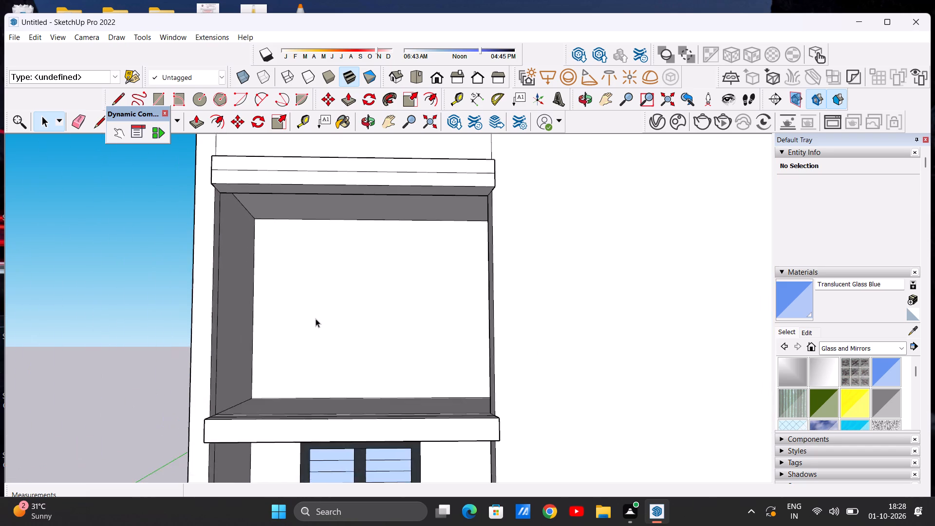
Examine the open upper-storey bay and the glazed-window bay below it on the front elevation.
scroll(316, 319, "up", 3)
middle_click_drag(323, 320, 318, 332)
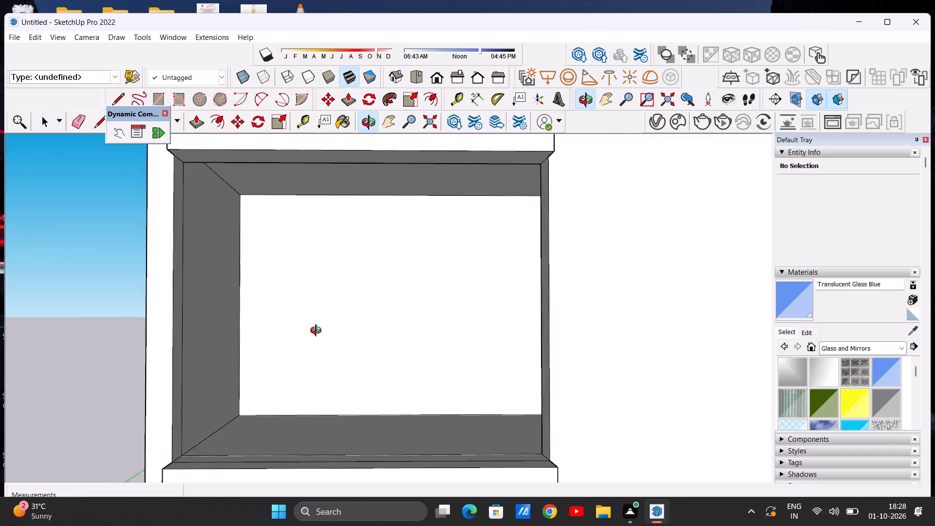
middle_click_drag(318, 332, 334, 338)
scroll(321, 339, "down", 14)
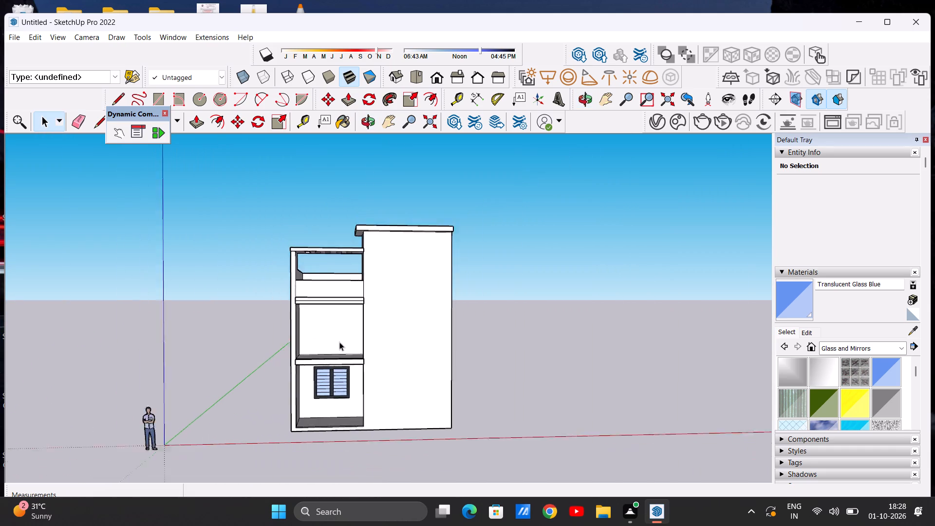
scroll(339, 342, "down", 2)
scroll(341, 393, "up", 15)
scroll(318, 360, "down", 6)
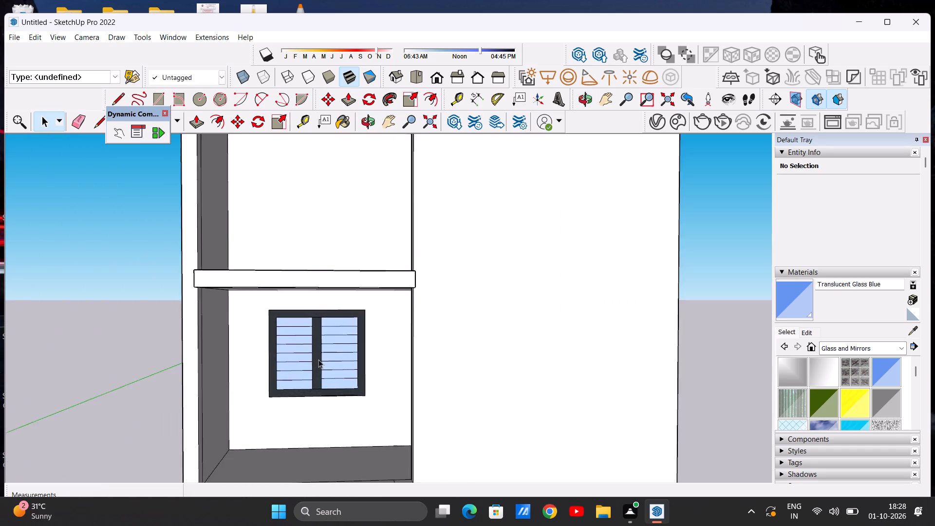
scroll(318, 359, "down", 8)
scroll(331, 200, "up", 5)
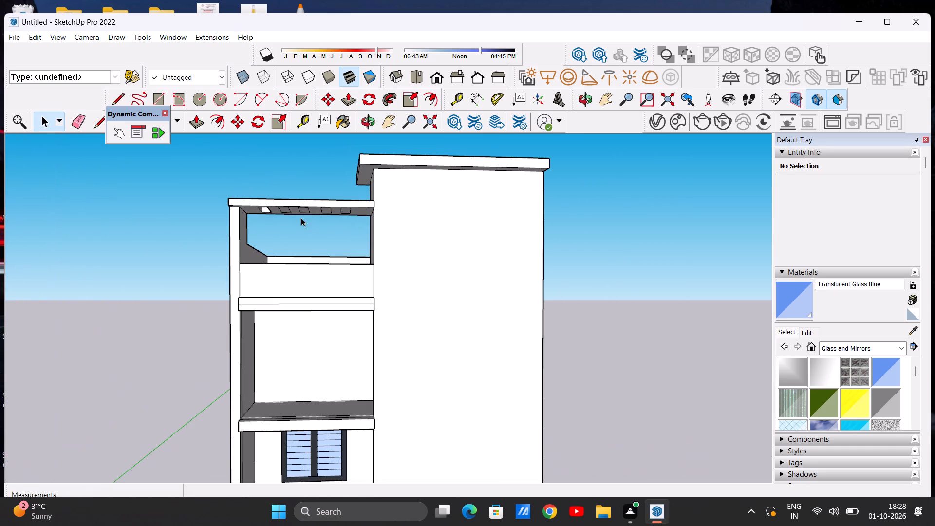
Push/Pull the second and third rectangles from the corner post about 6 9/16" up through the canopy slab to cut openings.
middle_click_drag(306, 213, 279, 177)
scroll(288, 187, "up", 6)
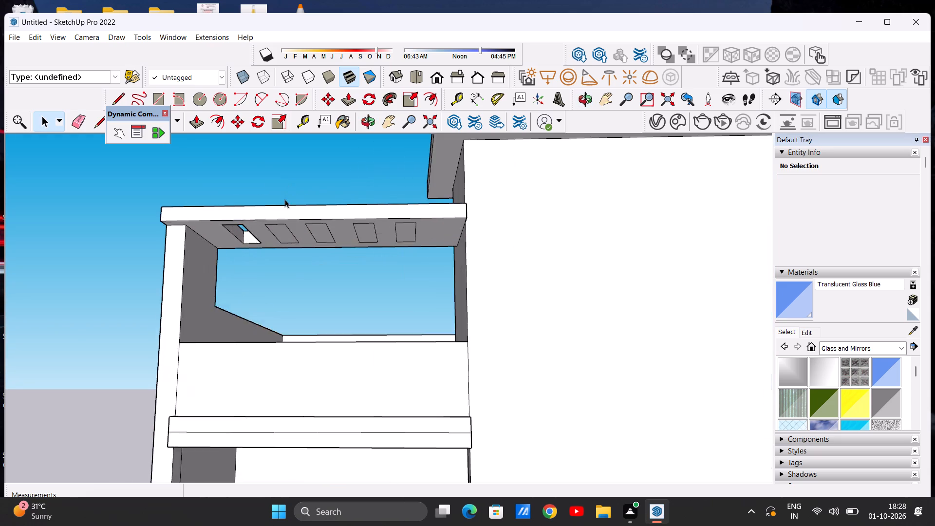
scroll(285, 199, "up", 9)
left_click(195, 121)
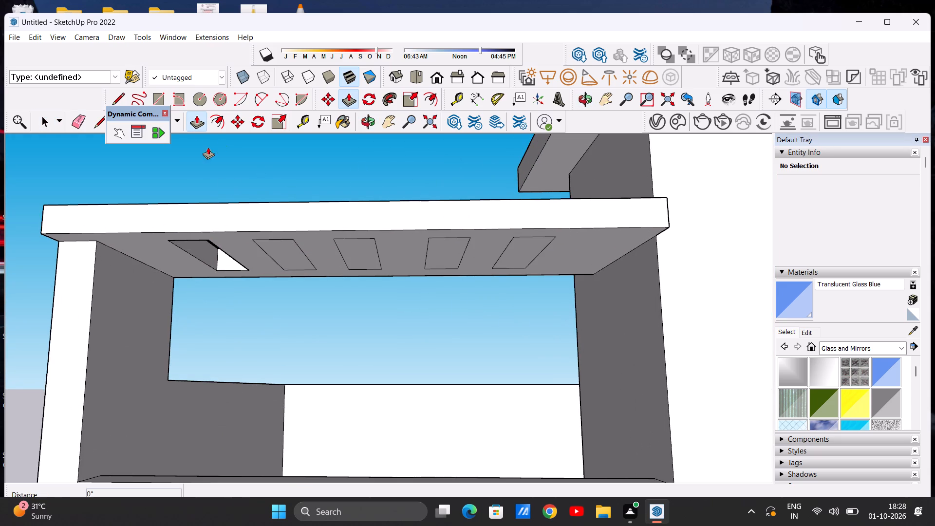
left_click(282, 253)
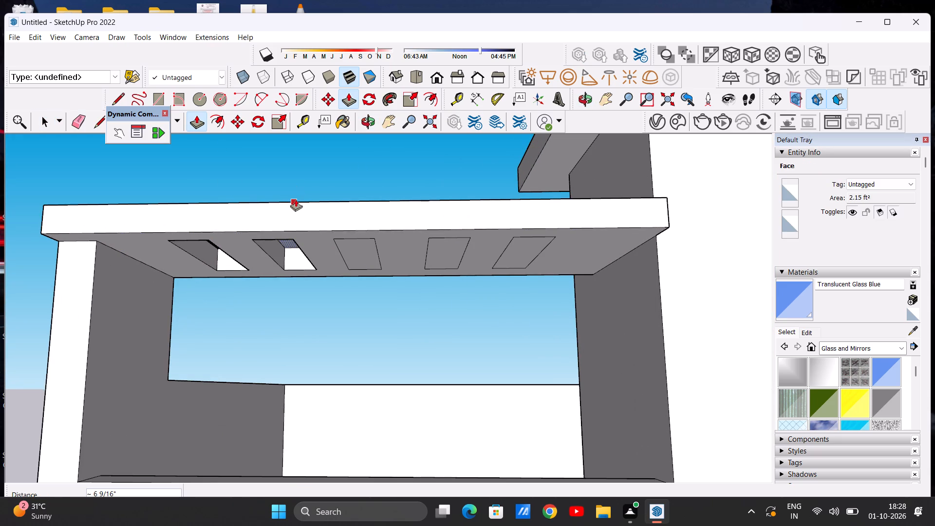
left_click(295, 199)
scroll(277, 245, "down", 5)
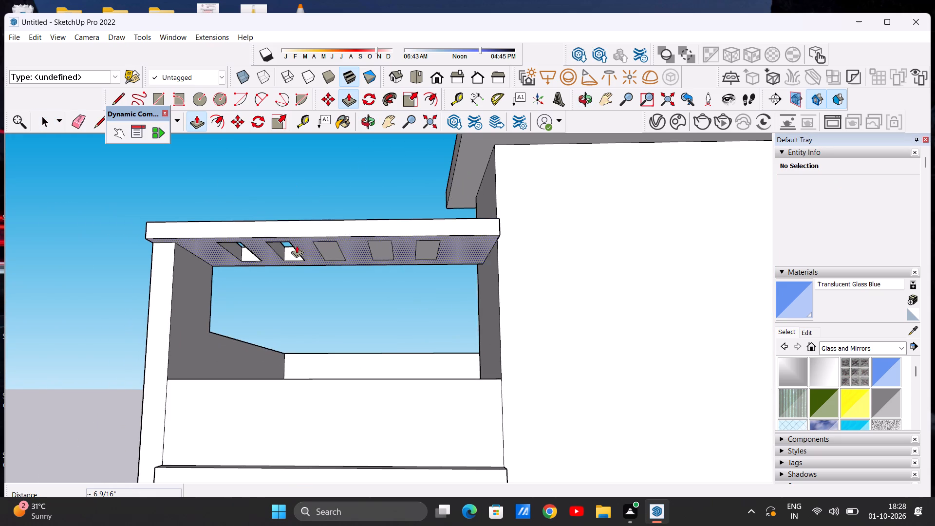
scroll(336, 240, "up", 9)
left_click(325, 250)
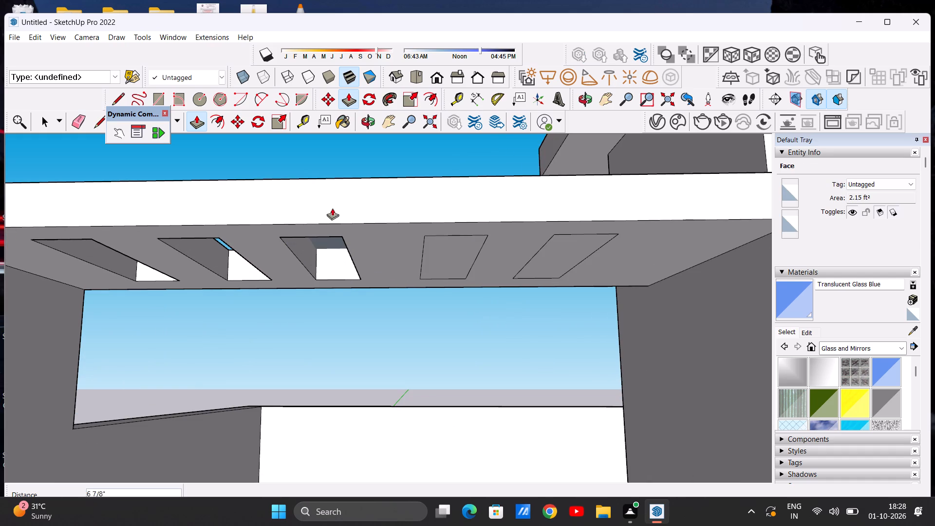
left_click(343, 179)
Push/Pull the fourth and fifth rectangles from the corner post about 6 9/16" up through the canopy slab to cut openings.
scroll(312, 236, "down", 3)
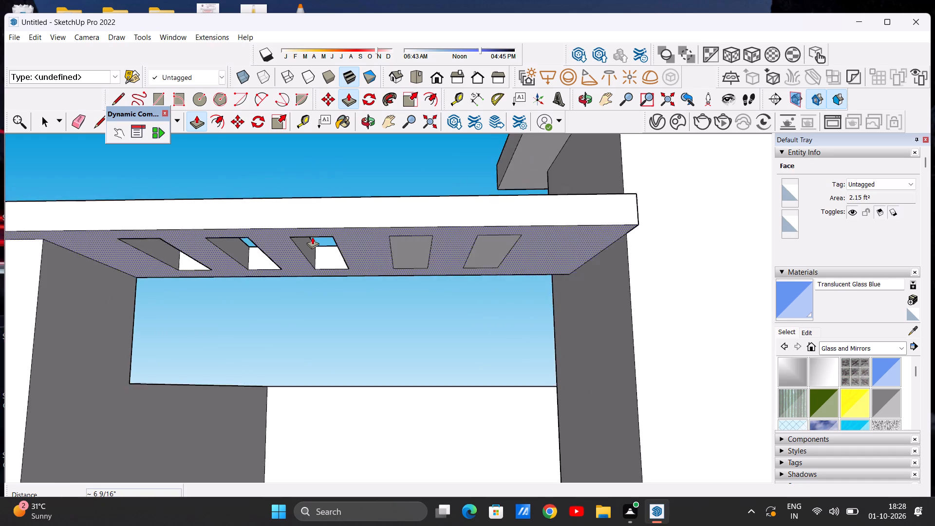
scroll(312, 237, "down", 7)
scroll(368, 244, "up", 11)
left_click(368, 244)
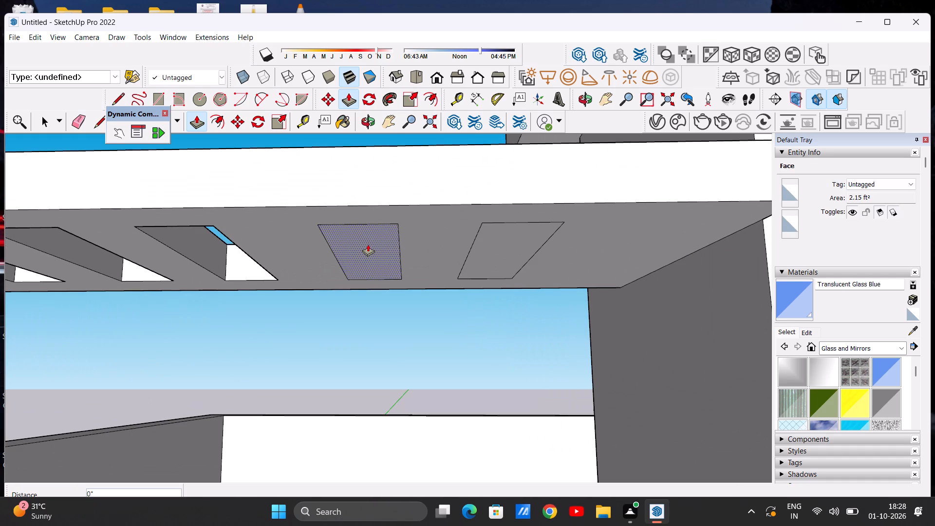
left_click(401, 145)
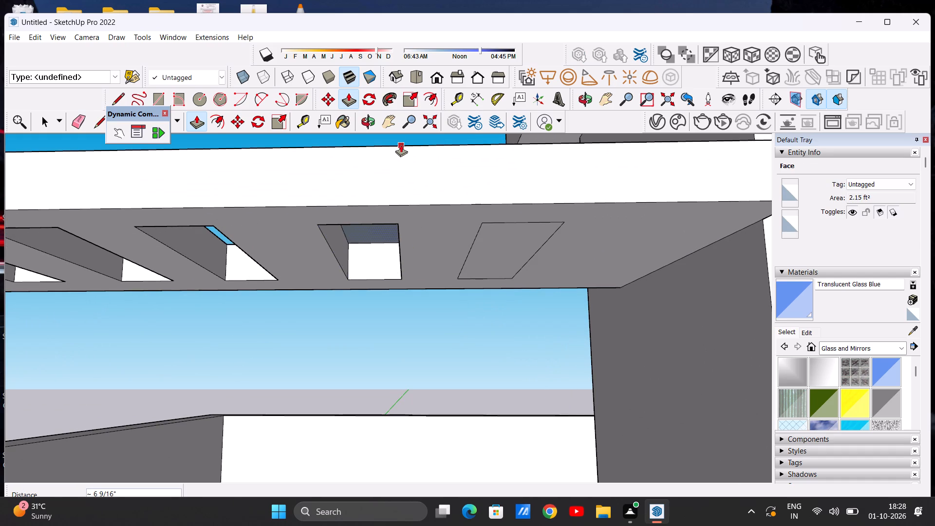
scroll(331, 272, "down", 11)
scroll(385, 262, "up", 6)
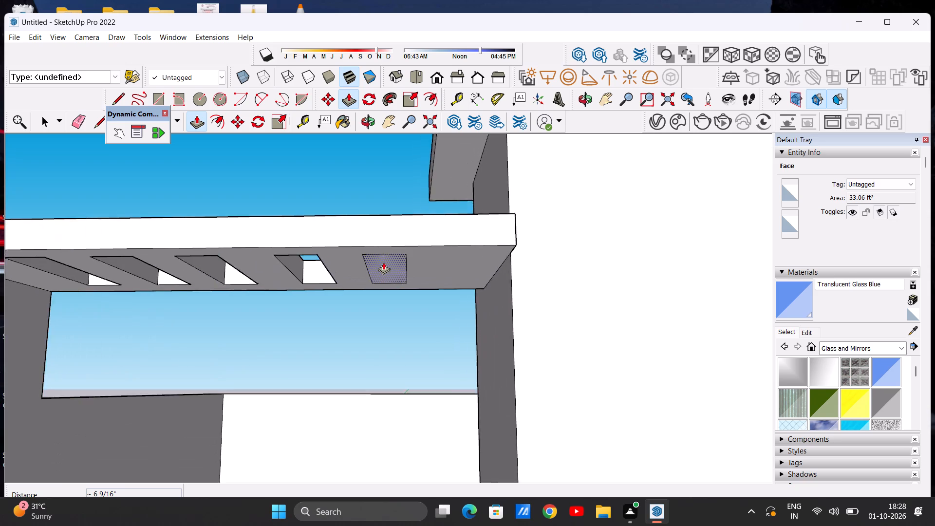
scroll(383, 262, "up", 5)
left_click(383, 262)
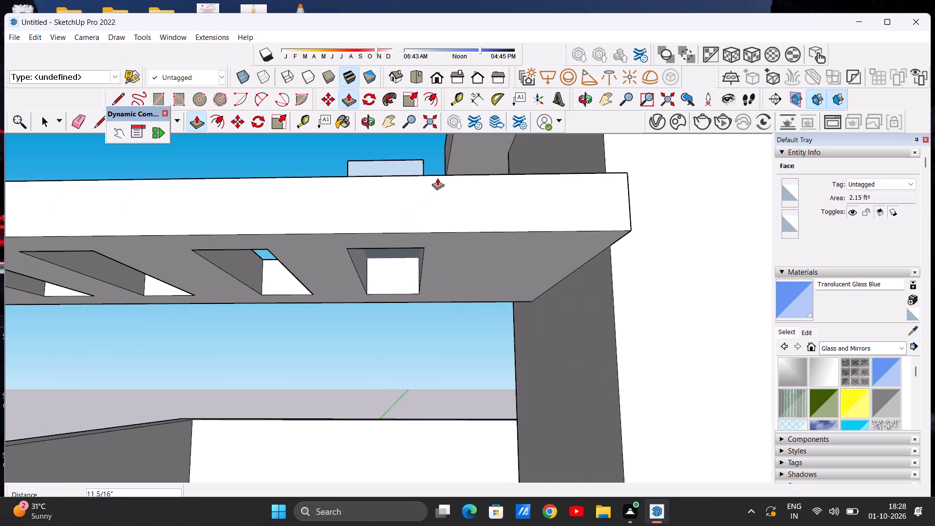
left_click(439, 175)
key("space")
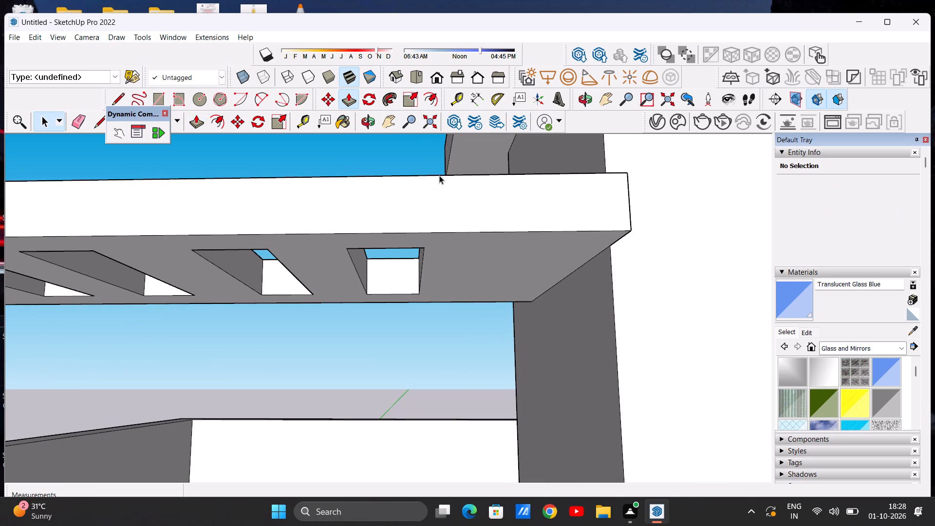
Examine the canopy slab's openings and the whole front elevation from above, below and eye level.
scroll(351, 280, "down", 17)
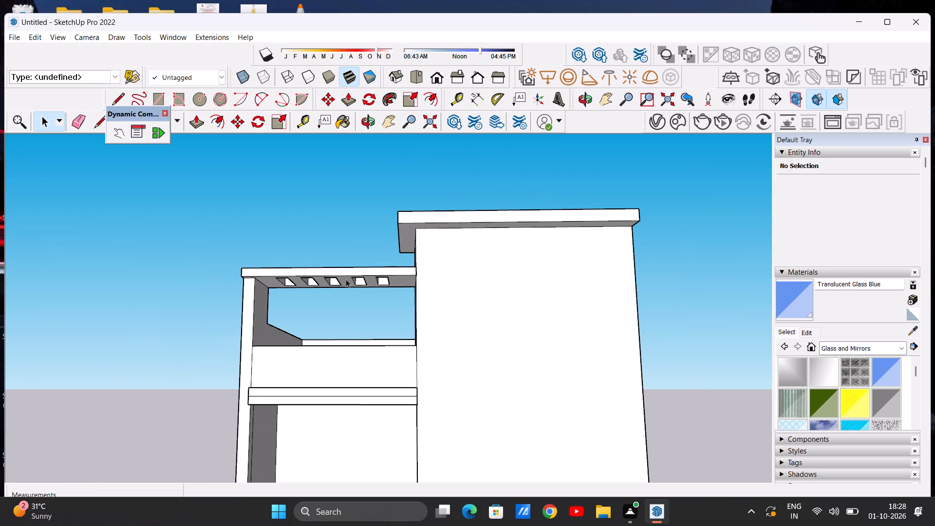
scroll(342, 284, "down", 7)
middle_click_drag(343, 286, 387, 407)
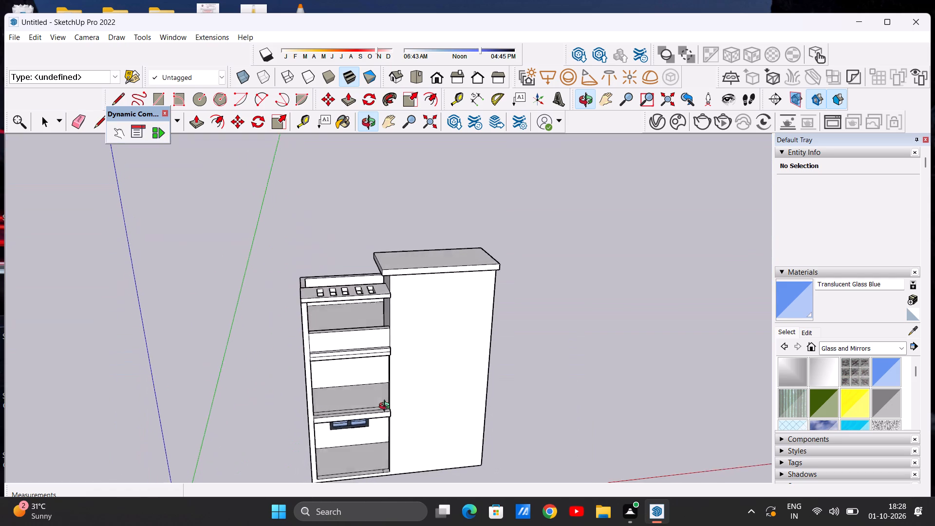
middle_click_drag(387, 407, 341, 223)
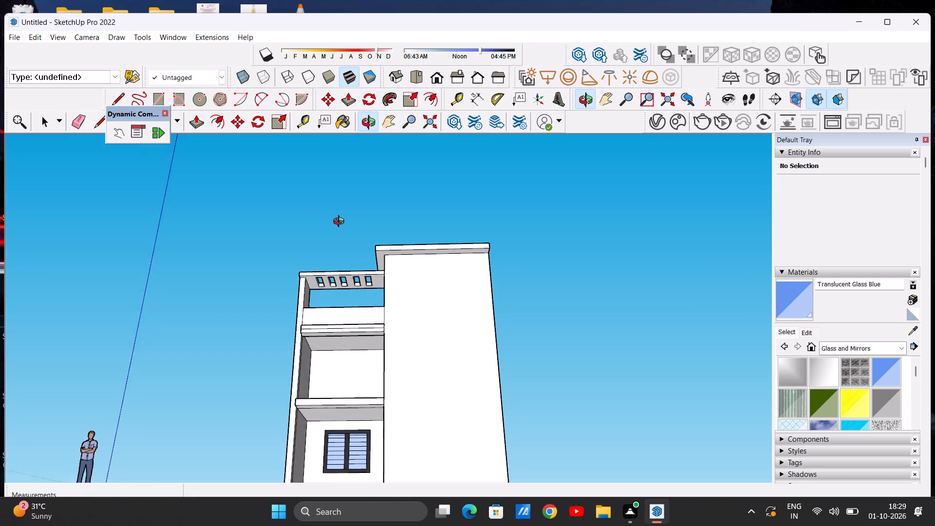
middle_click_drag(341, 223, 302, 347)
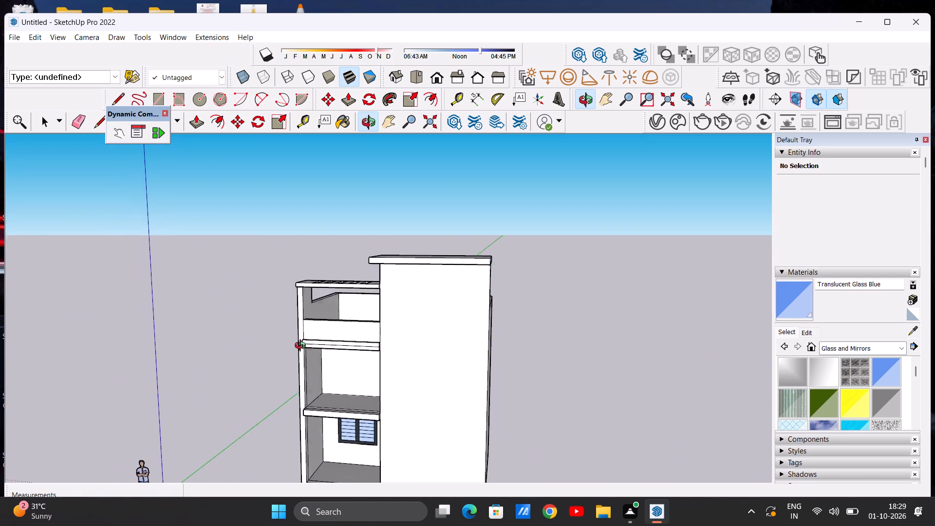
middle_click_drag(302, 347, 353, 235)
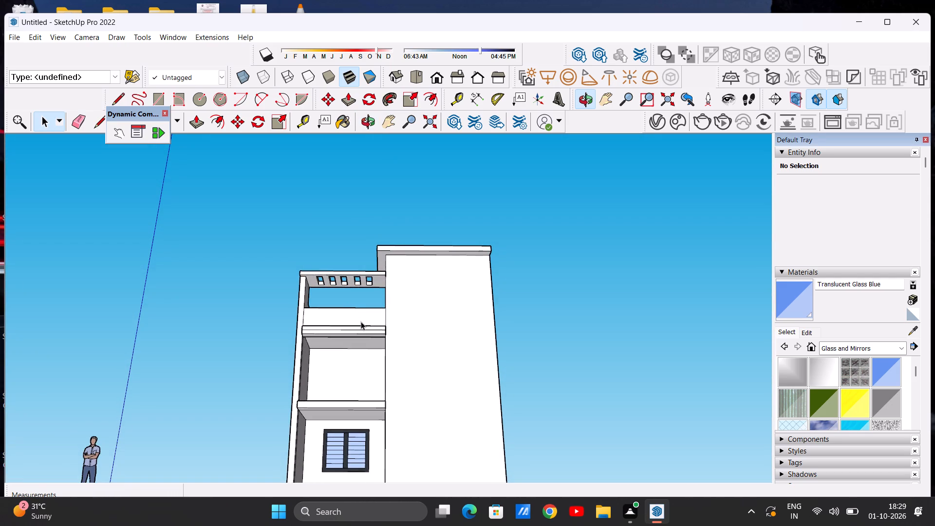
middle_click_drag(366, 332, 385, 443)
scroll(354, 357, "down", 9)
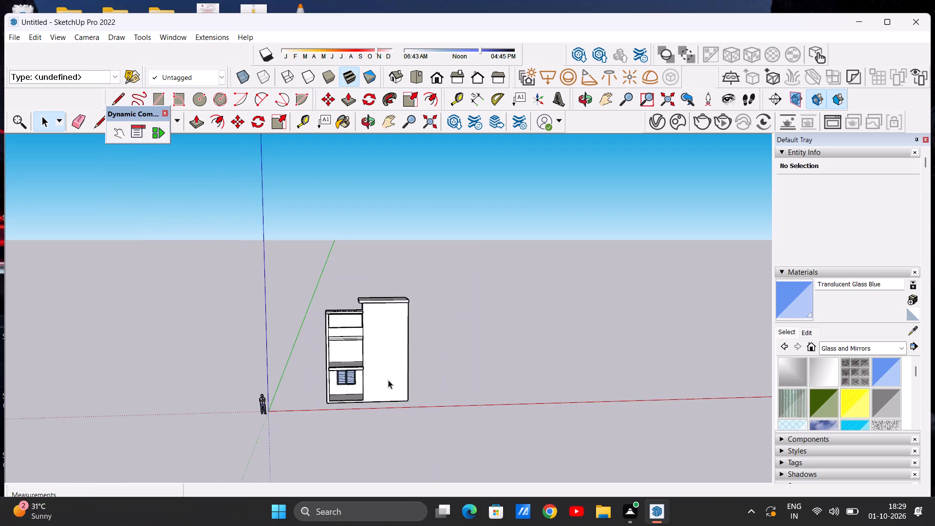
scroll(388, 380, "up", 6)
middle_click_drag(367, 389, 329, 427)
scroll(415, 397, "down", 4)
scroll(319, 398, "up", 5)
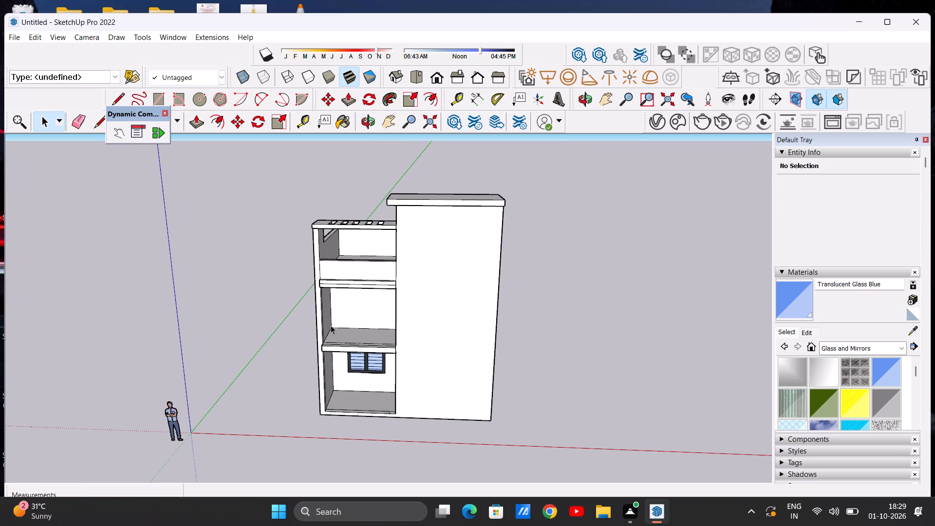
scroll(330, 290, "down", 2)
middle_click_drag(357, 327, 359, 283)
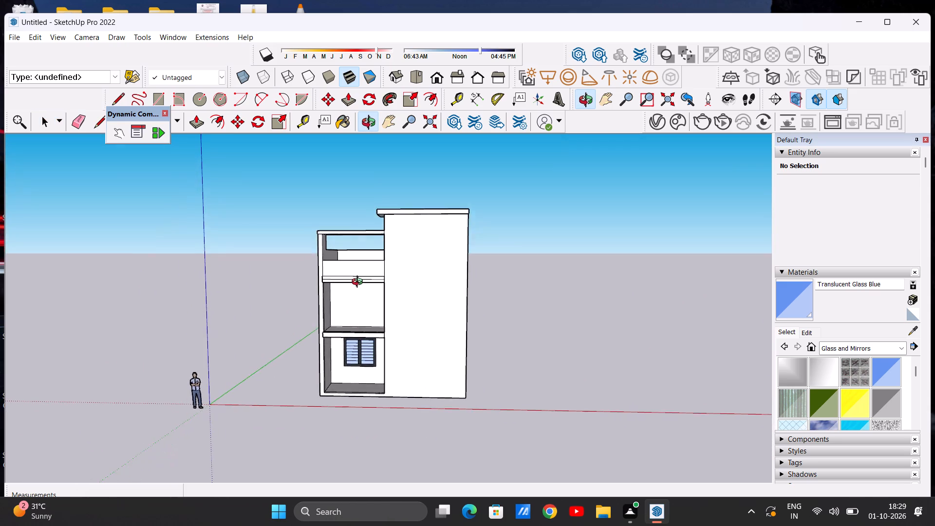
middle_click_drag(359, 283, 371, 290)
Draw a 2' 8 1/8" vertical line down the front terrace parapet, about a third along from the corner post, and continue it 9" across the top.
scroll(339, 265, "up", 13)
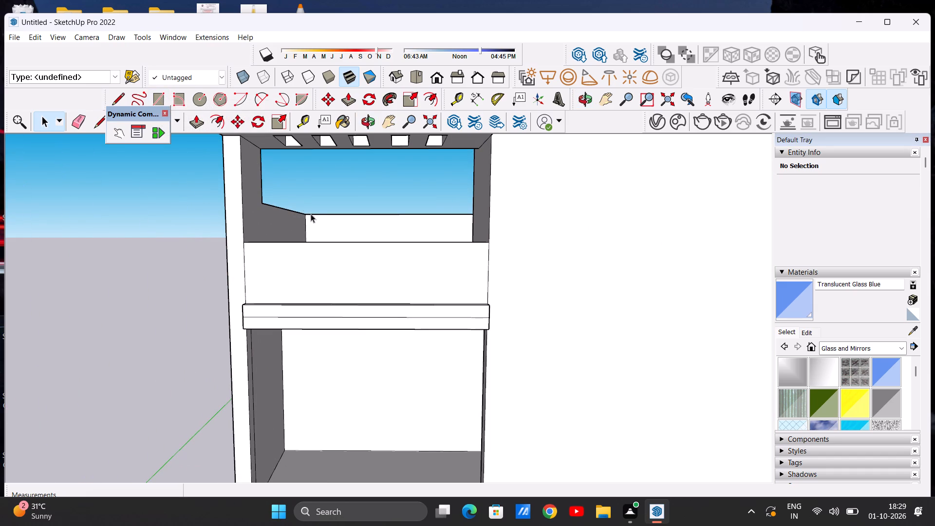
left_click(120, 94)
scroll(326, 249, "up", 4)
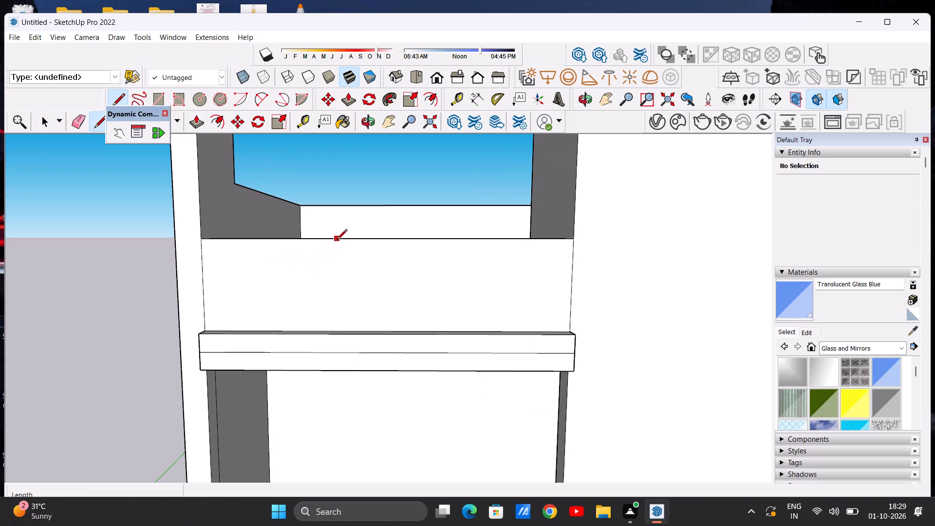
left_click(331, 239)
left_click(330, 328)
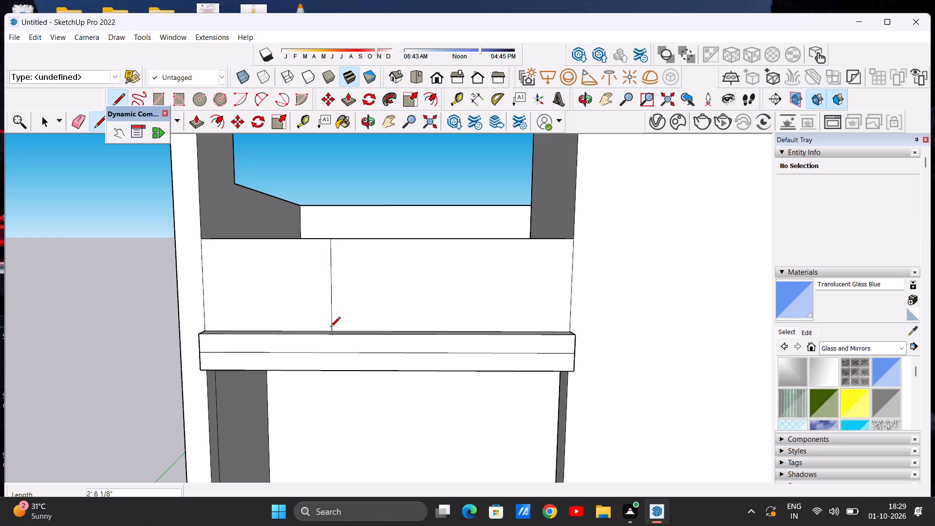
middle_click_drag(348, 253, 321, 377)
scroll(325, 260, "up", 6)
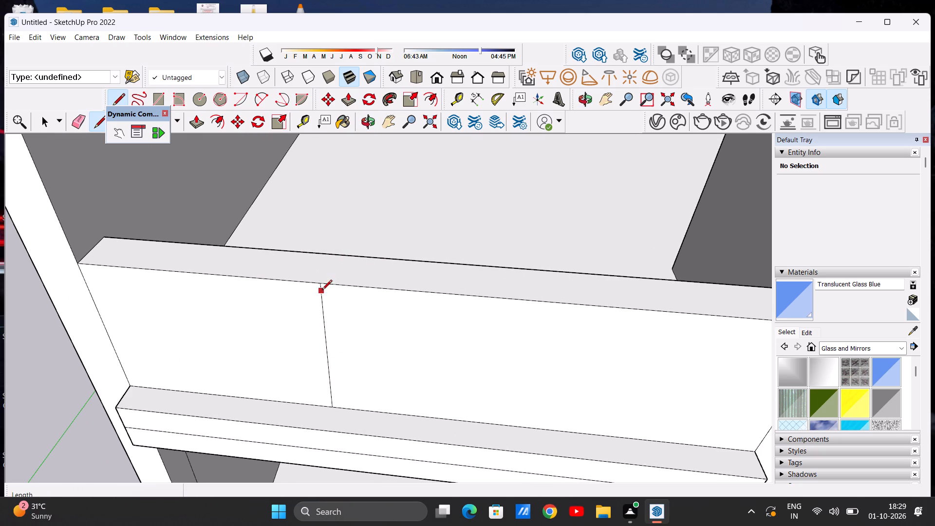
left_click(319, 282)
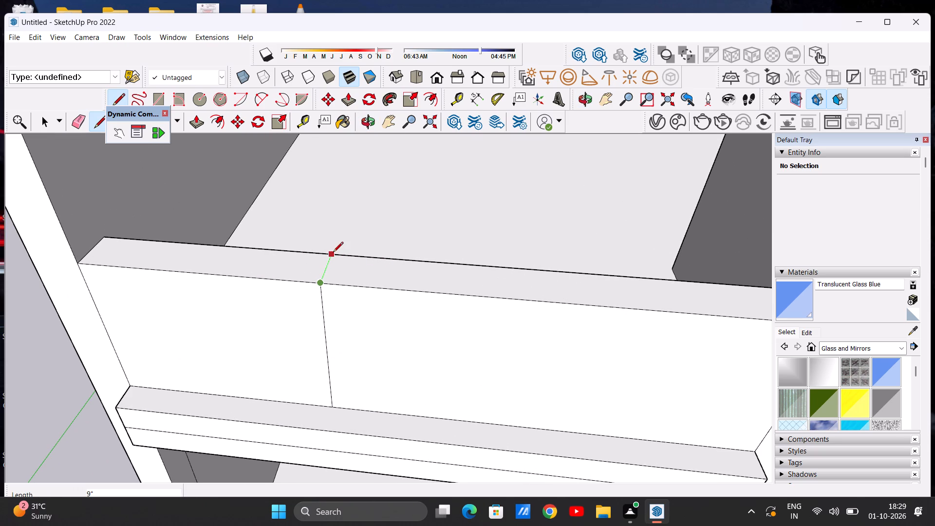
left_click(333, 253)
Draw a 2' 8 1/8" vertical line down the parapet's inner face from the top division line to the terrace floor.
scroll(333, 245, "down", 12)
middle_click_drag(372, 238, 367, 239)
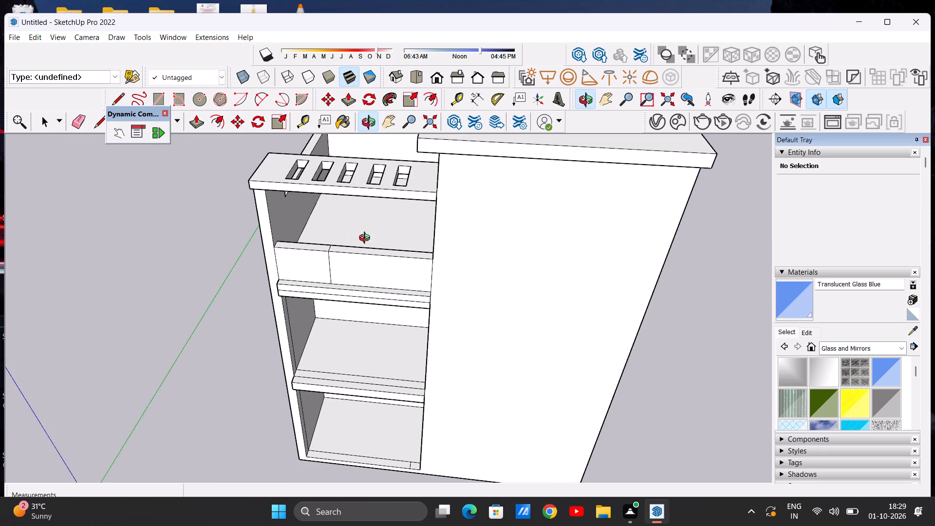
middle_click_drag(367, 239, 75, 244)
middle_click_drag(455, 247, 125, 187)
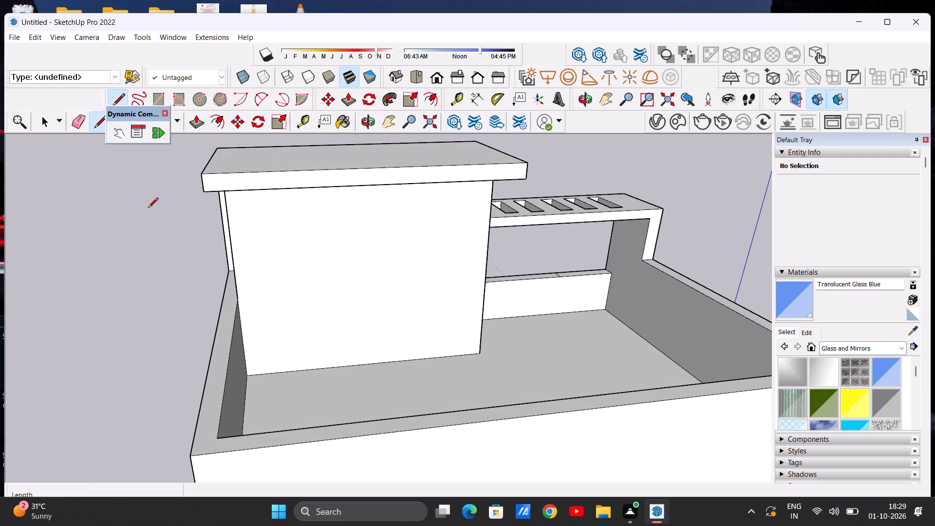
middle_click_drag(760, 362, 592, 327)
scroll(587, 345, "up", 13)
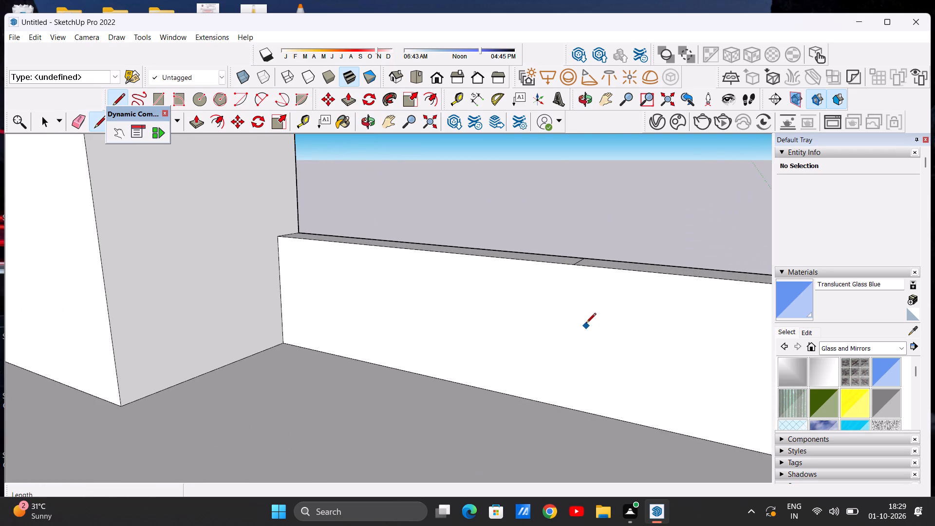
left_click(574, 267)
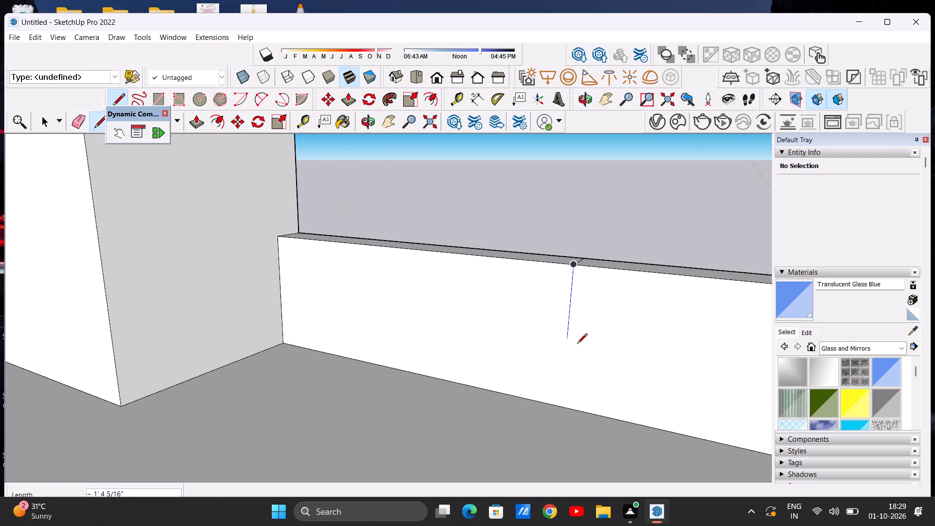
left_click(559, 409)
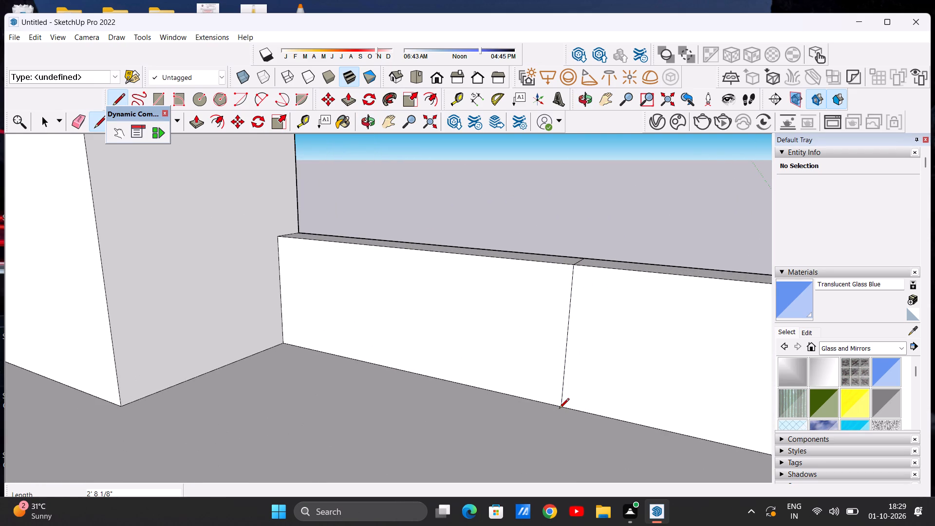
key("space")
scroll(451, 380, "down", 16)
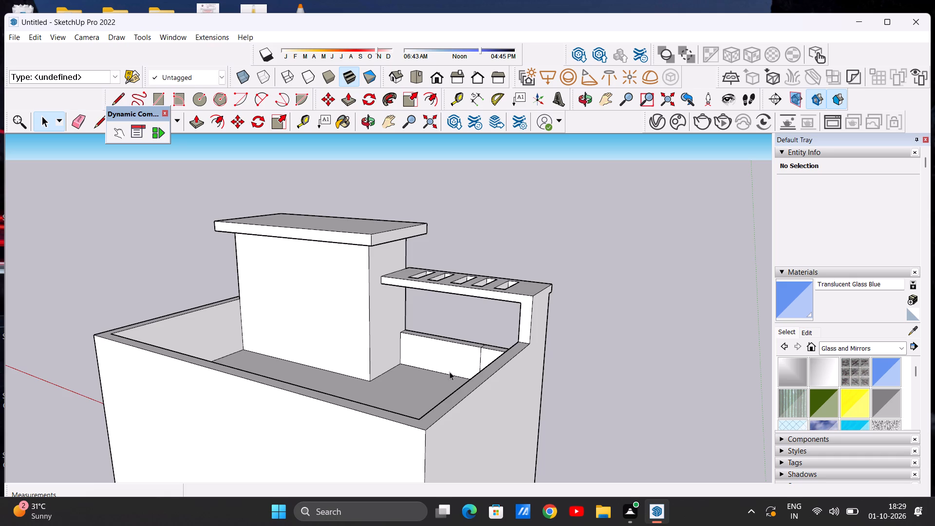
Examine the divided front terrace parapet and the canopy above it from the front, above and eye level.
middle_click_drag(333, 372, 0, 363)
middle_click_drag(316, 379, 127, 332)
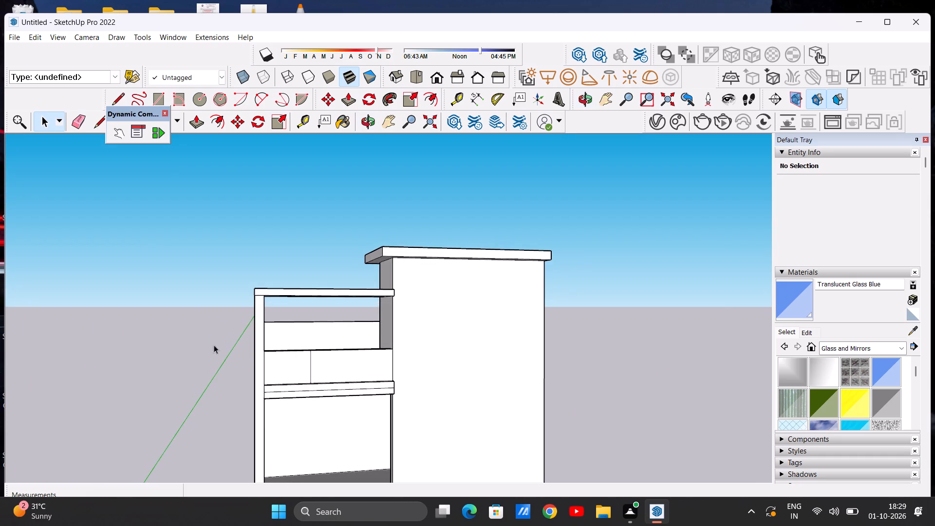
scroll(291, 357, "up", 6)
scroll(277, 352, "down", 8)
middle_click_drag(279, 342, 262, 389)
scroll(284, 344, "up", 5)
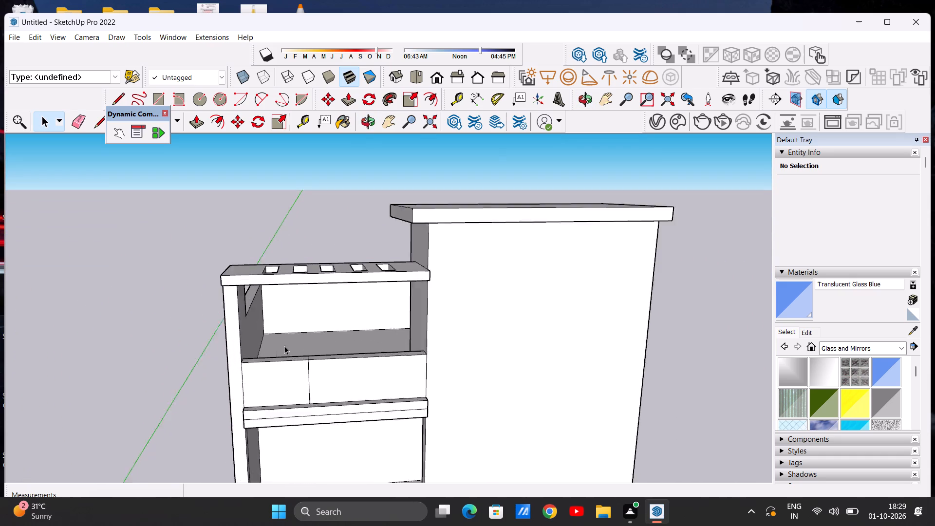
scroll(284, 346, "up", 4)
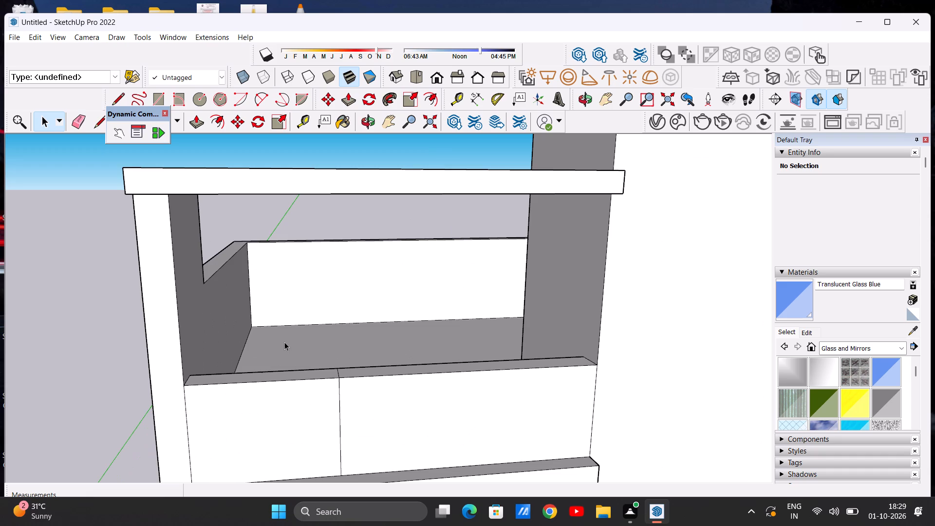
scroll(238, 345, "down", 10)
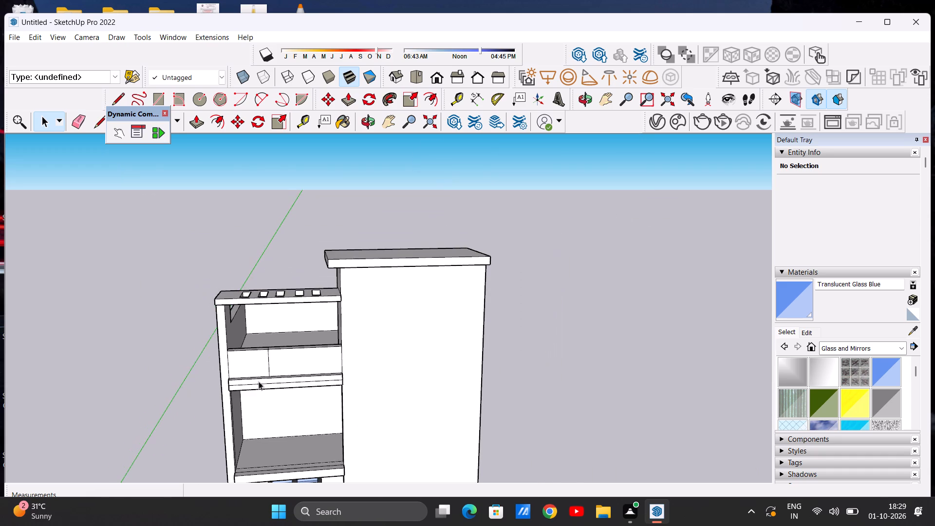
middle_click_drag(252, 394, 263, 356)
scroll(267, 353, "up", 8)
scroll(427, 333, "down", 7)
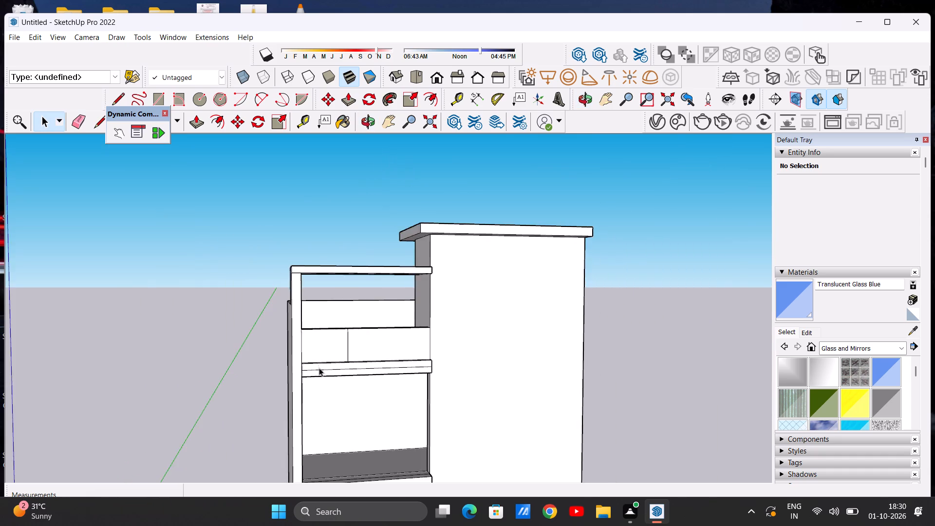
Draw a horizontal rectangle about 2' 11 3/8" by 8 15/16" low on the narrower section of the front terrace parapet.
scroll(318, 362, "up", 6)
middle_click_drag(375, 351, 337, 376)
scroll(324, 353, "up", 8)
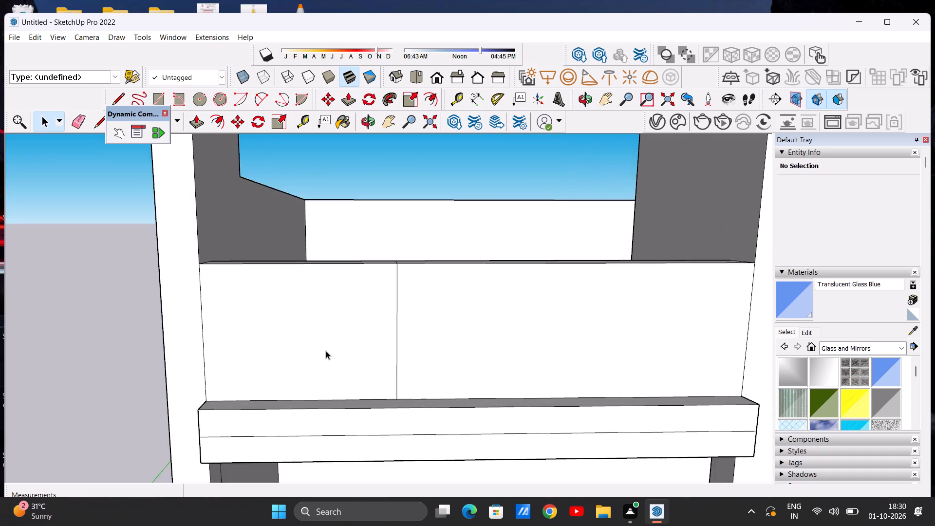
scroll(333, 346, "down", 6)
scroll(332, 368, "up", 8)
scroll(334, 356, "down", 5)
middle_click_drag(351, 351, 353, 336)
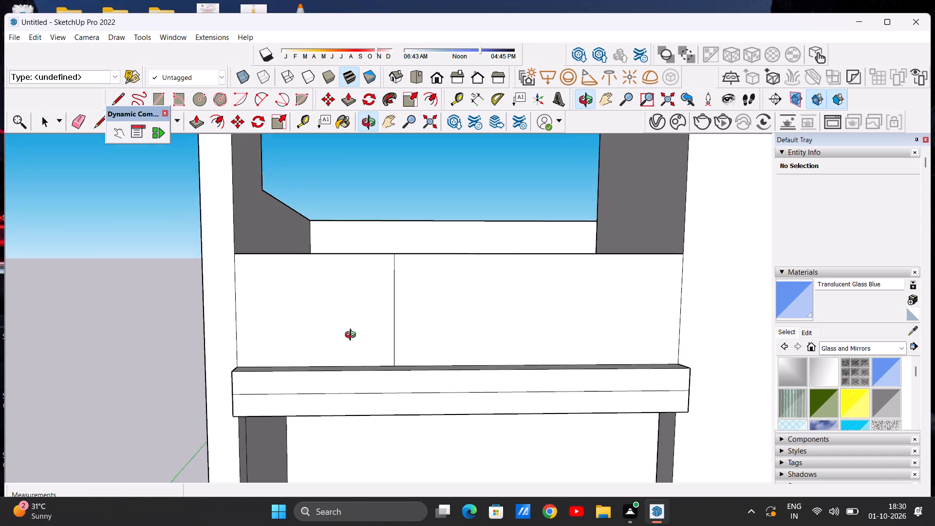
middle_click_drag(353, 336, 353, 333)
scroll(353, 333, "up", 1)
scroll(353, 333, "down", 3)
scroll(360, 345, "up", 2)
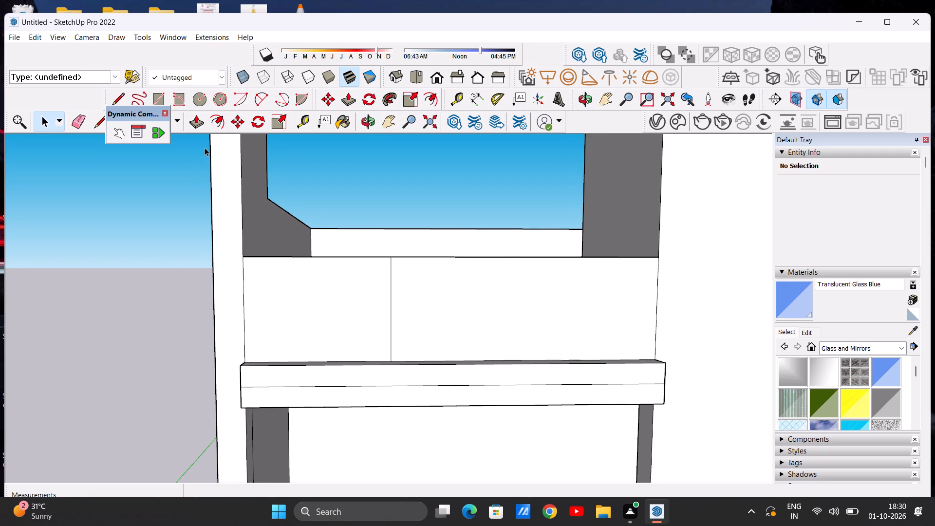
left_click(162, 93)
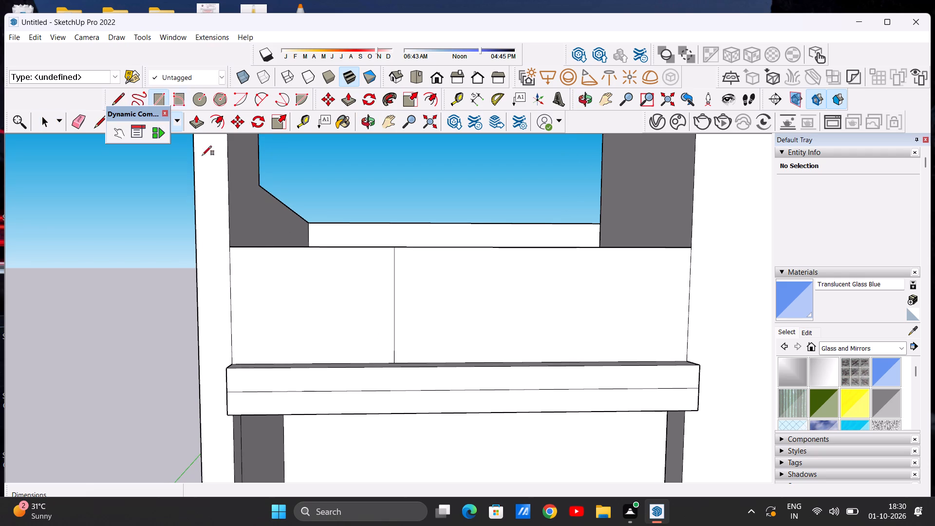
left_click(251, 319)
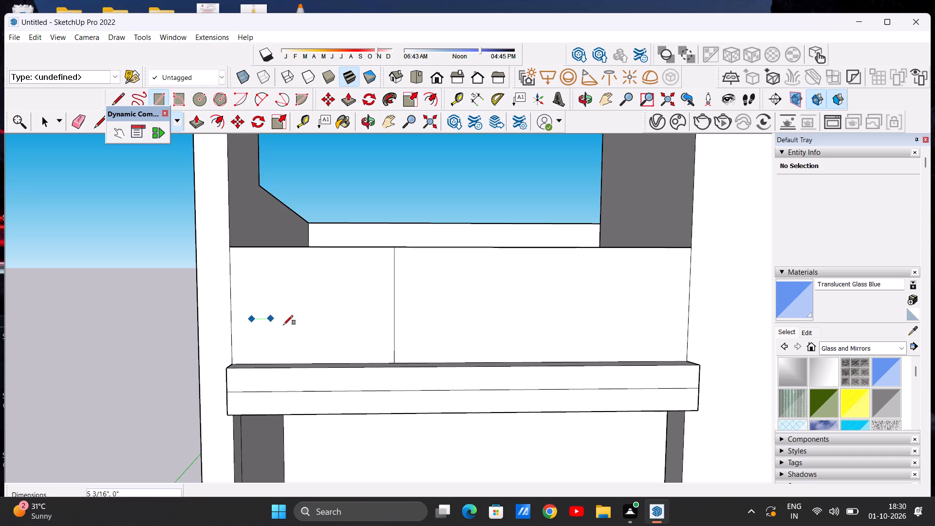
left_click(380, 351)
key("space")
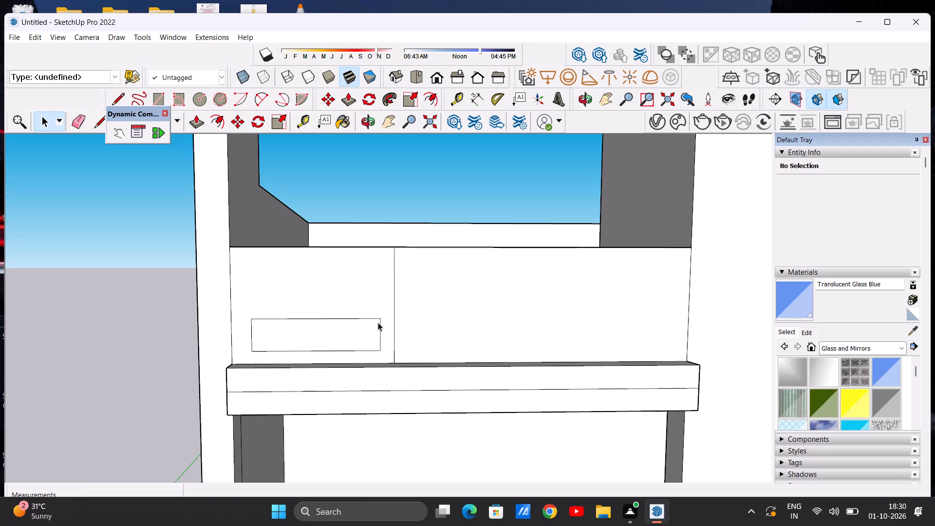
Draw a near-square rectangle about 7 1/2" by 6 15/16" above the long rectangle, near the corner-post end of the parapet section.
left_click(160, 96)
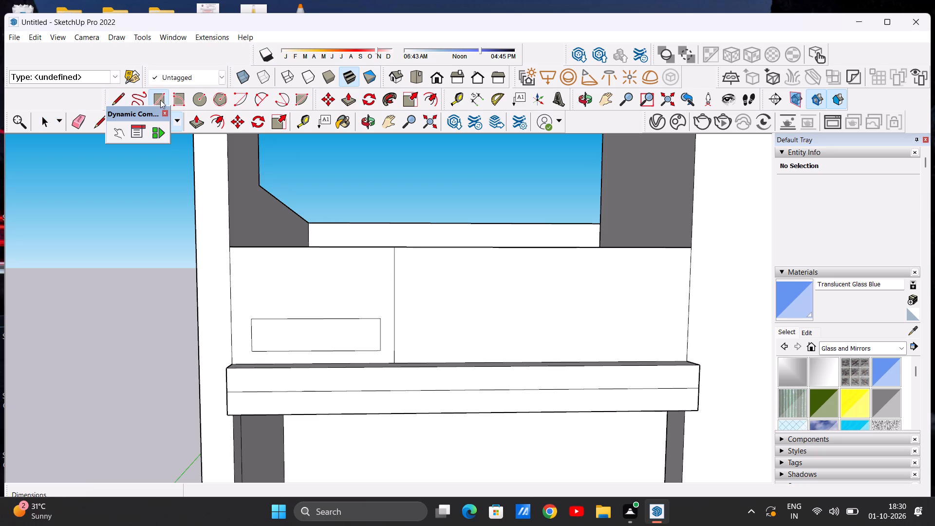
scroll(258, 280, "up", 6)
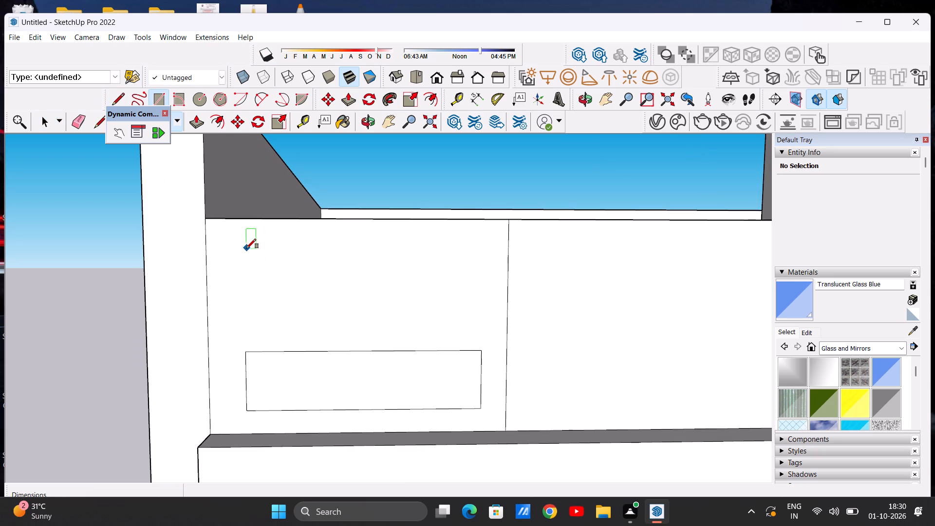
left_click(247, 242)
left_click(299, 289)
key("space")
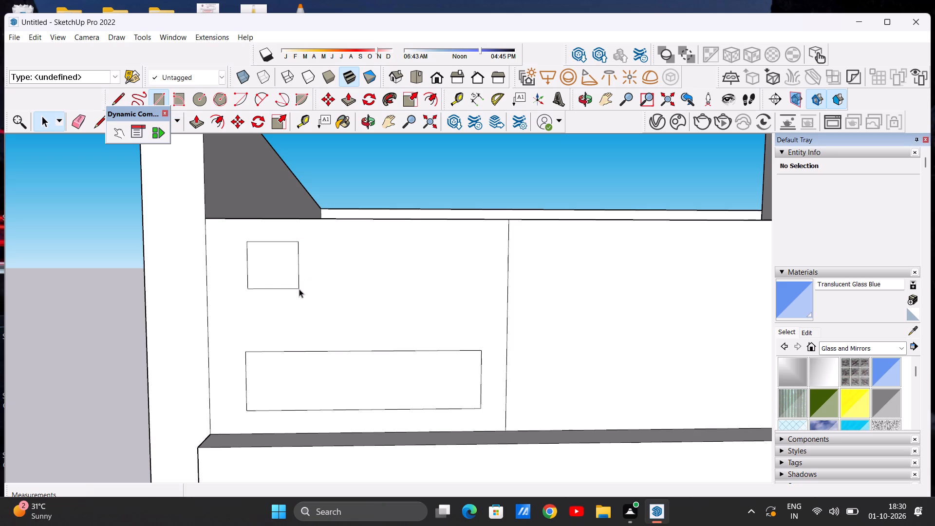
Copy the small square 2' 2 1/16" horizontally toward the division line, and copy that one 1' 1 9/16" back between the two.
double_click(271, 270)
left_click(236, 122)
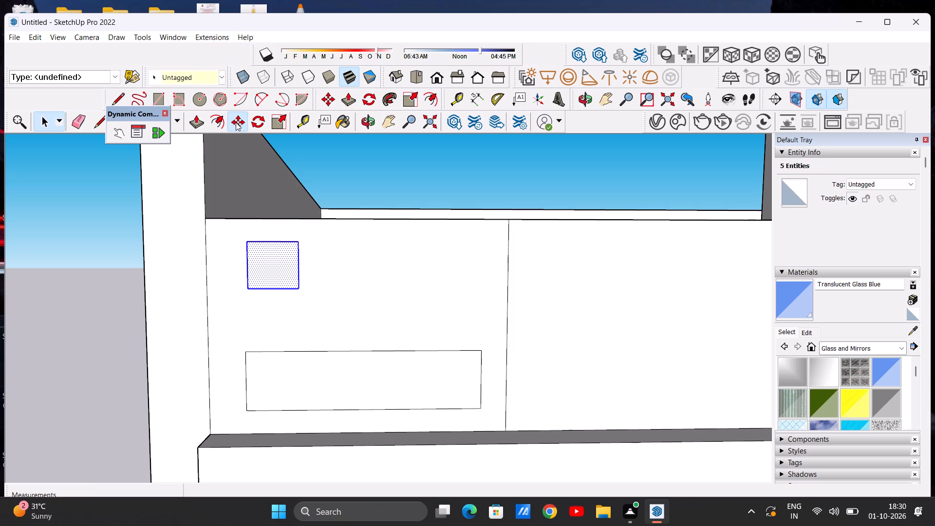
left_click(299, 244)
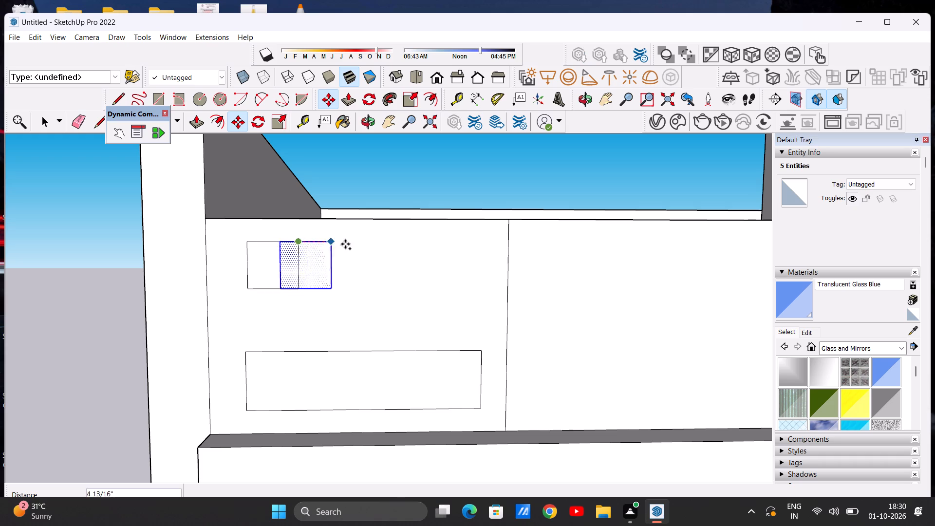
left_click(474, 242)
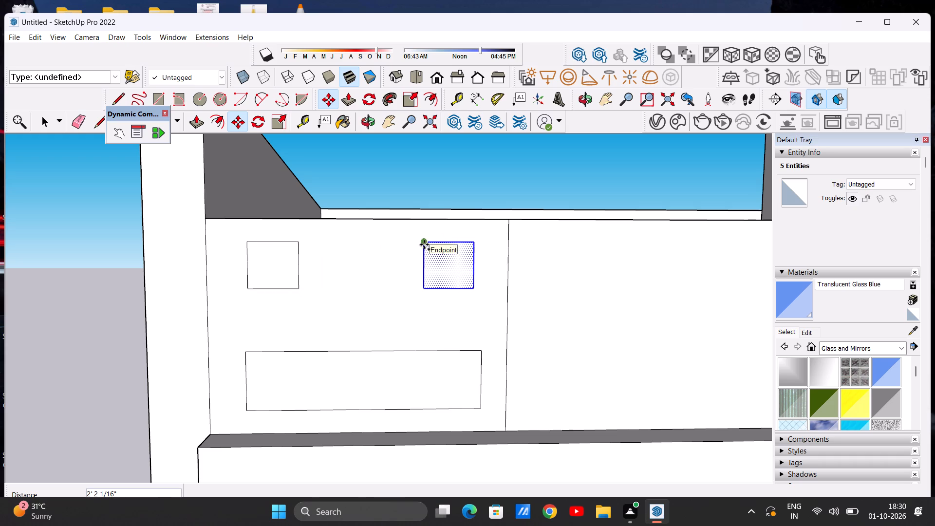
left_click(424, 244)
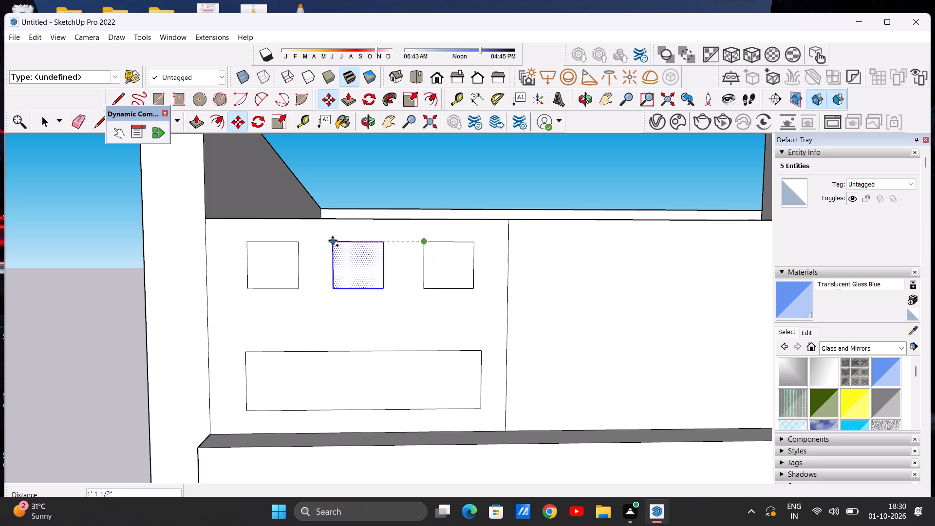
left_click(332, 241)
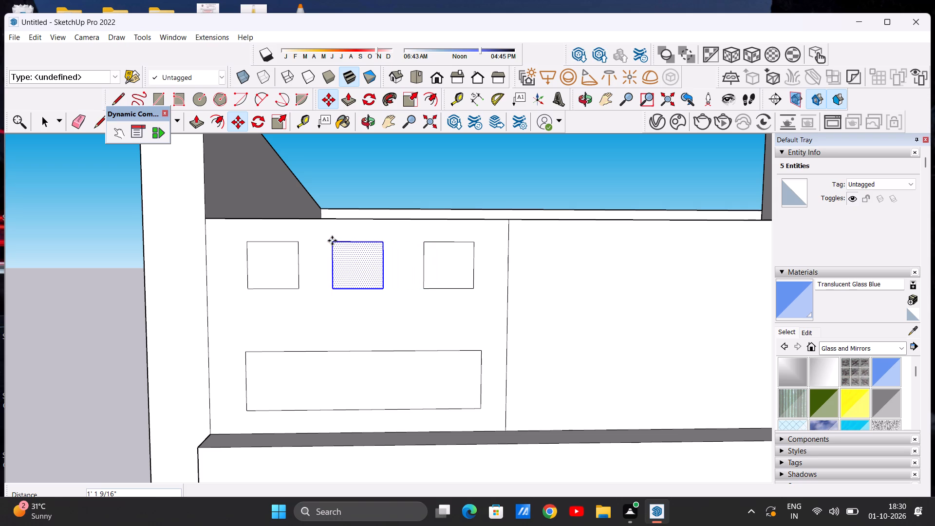
key("space")
left_click(362, 168)
Examine the layout of three squares and the long rectangle on the parapet from the side, above and front.
scroll(350, 265, "down", 12)
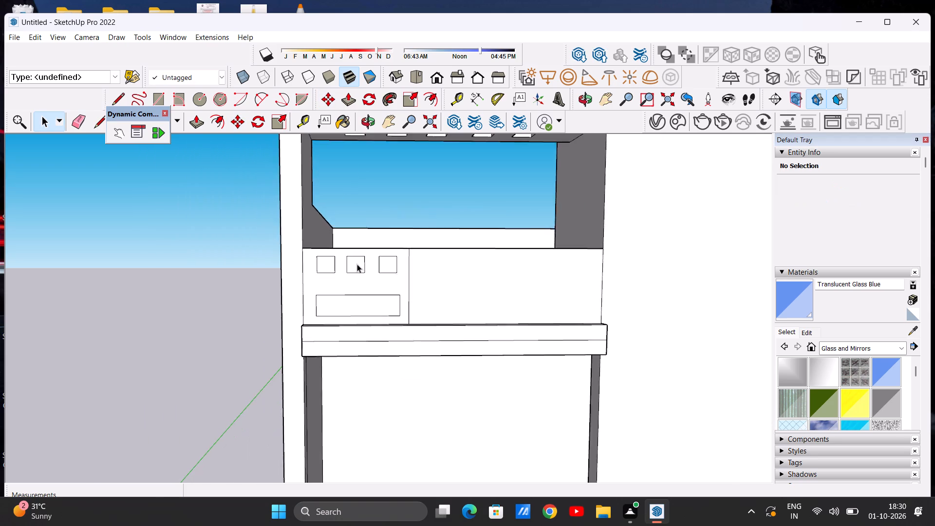
scroll(357, 264, "down", 3)
middle_click_drag(297, 268, 414, 286)
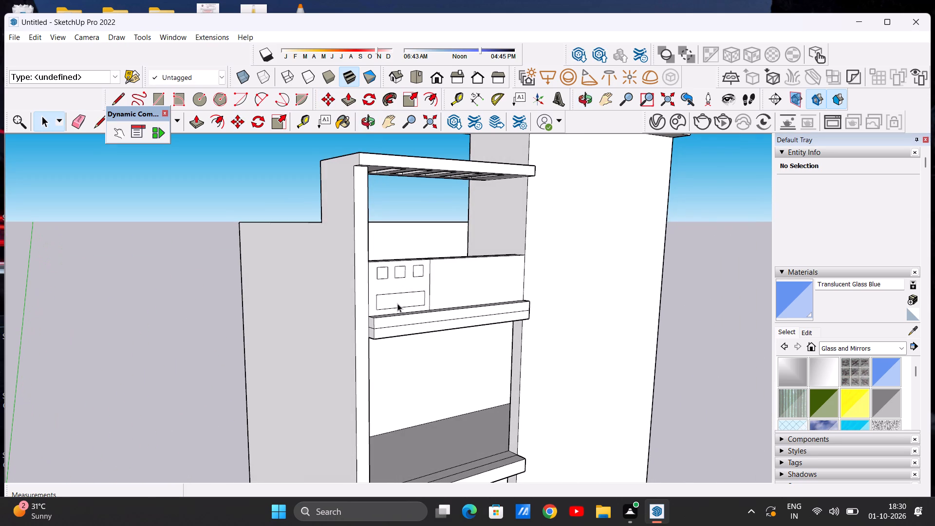
scroll(397, 303, "up", 10)
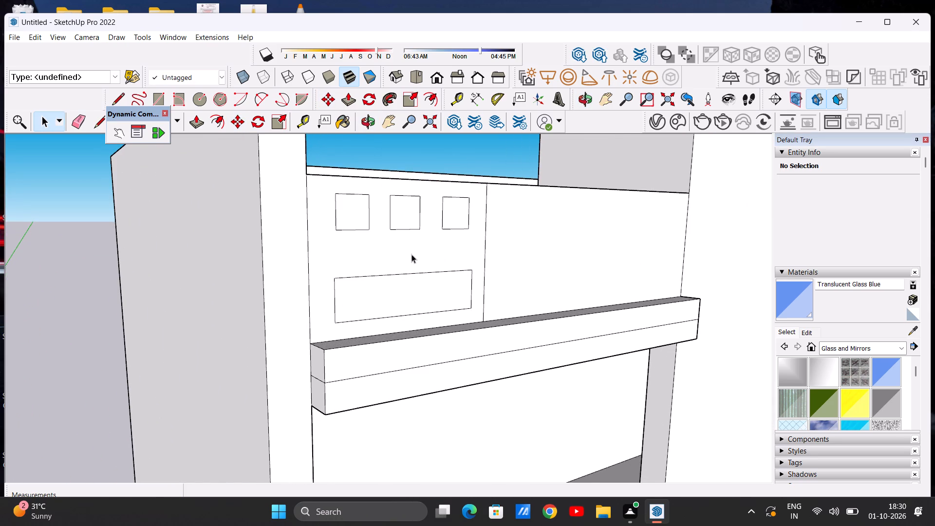
scroll(410, 257, "down", 10)
scroll(449, 237, "up", 7)
middle_click_drag(436, 259, 326, 261)
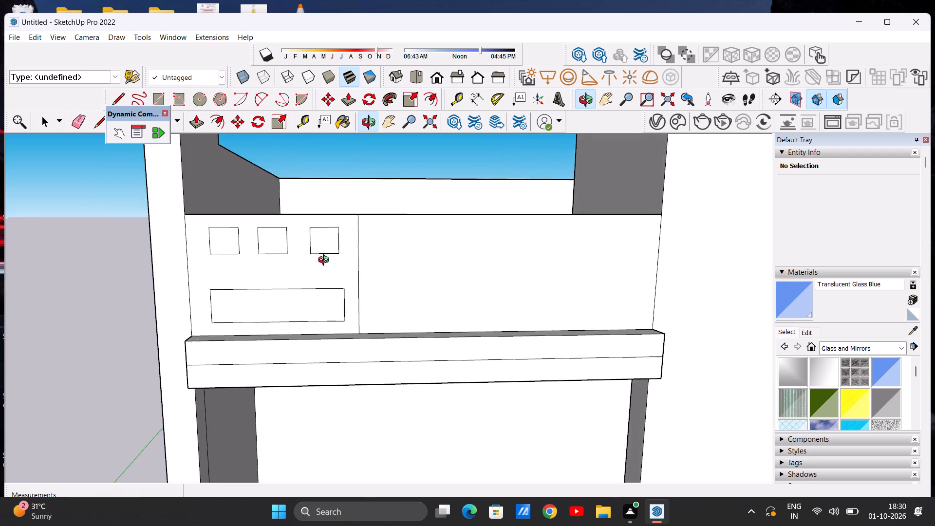
middle_click_drag(326, 261, 319, 308)
scroll(325, 278, "down", 9)
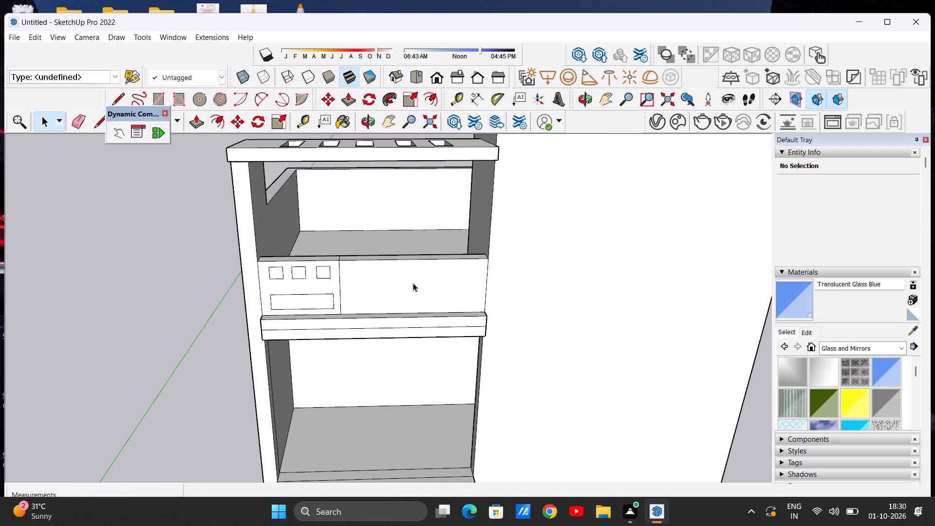
middle_click_drag(442, 310, 423, 257)
scroll(422, 257, "up", 6)
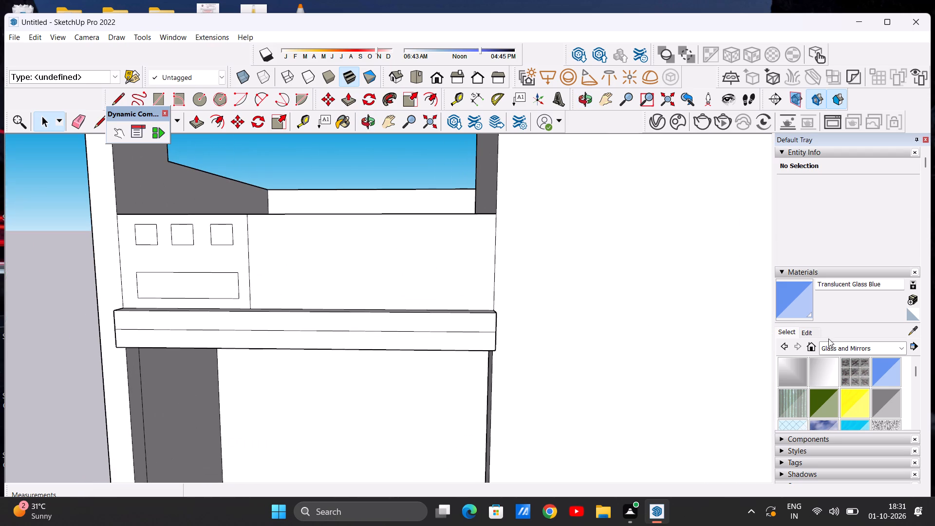
Paint the front, top and inner faces of the parapet's wider section with Translucent Glass Safety.
scroll(843, 382, "down", 1)
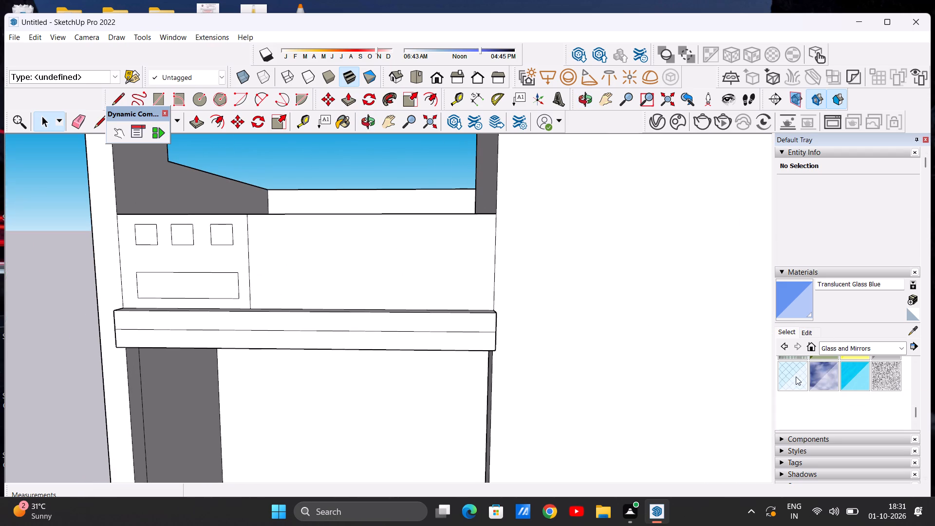
left_click(793, 375)
left_click(374, 253)
scroll(394, 251, "down", 3)
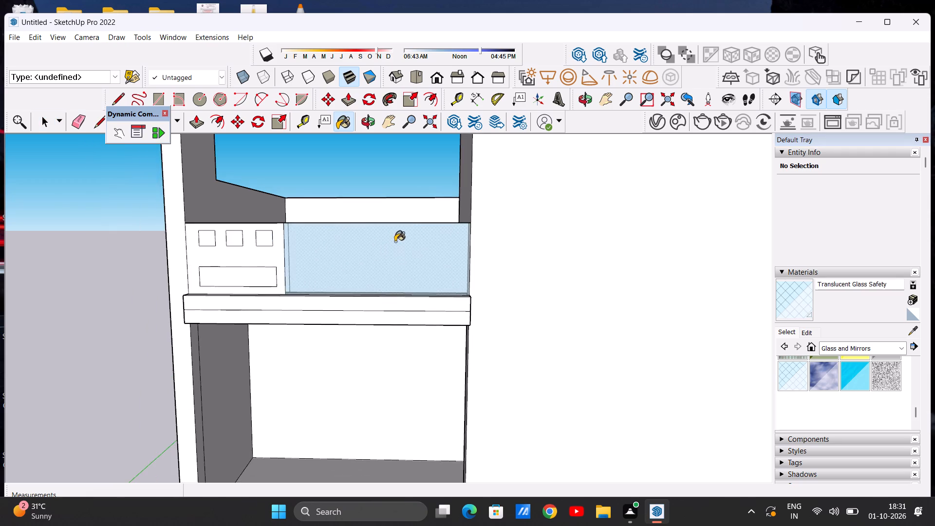
middle_click_drag(401, 241, 345, 347)
scroll(346, 347, "up", 7)
left_click(365, 290)
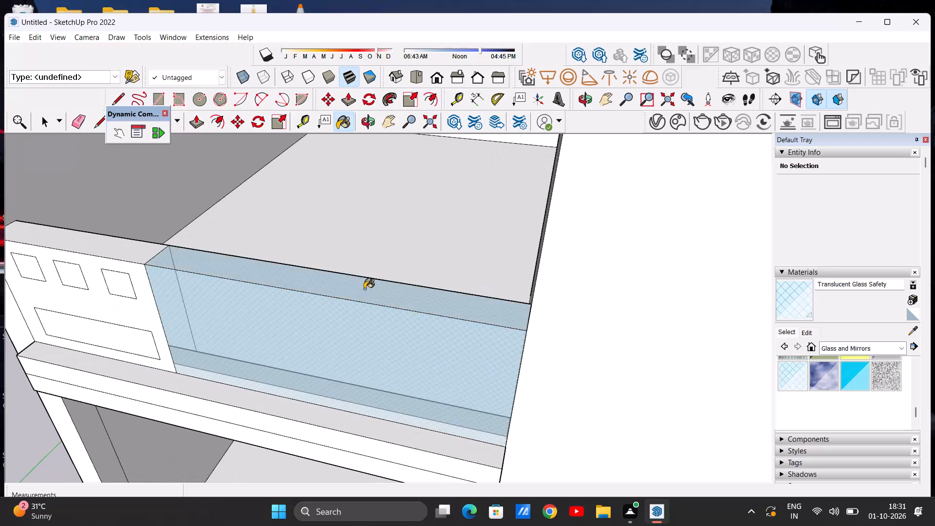
scroll(351, 282, "down", 20)
middle_click_drag(499, 246, 60, 215)
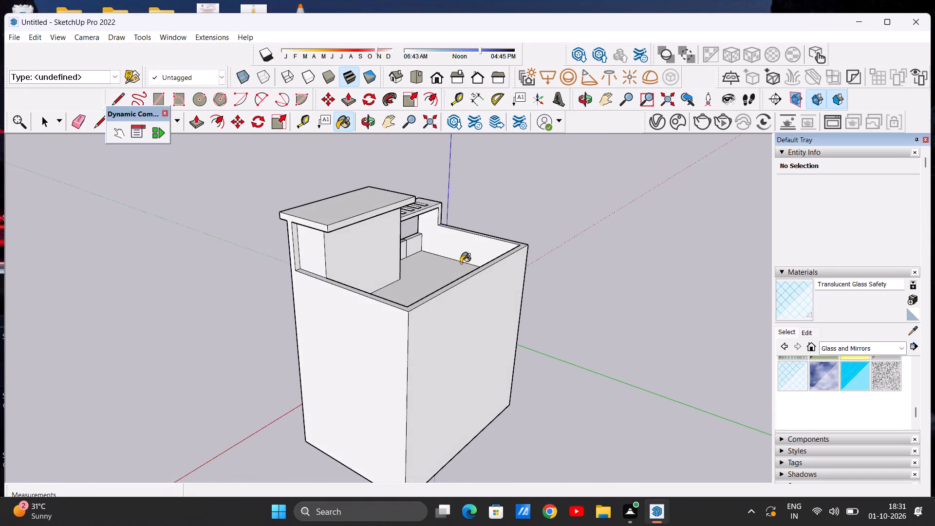
middle_click_drag(449, 263, 286, 262)
scroll(420, 260, "up", 13)
left_click(393, 251)
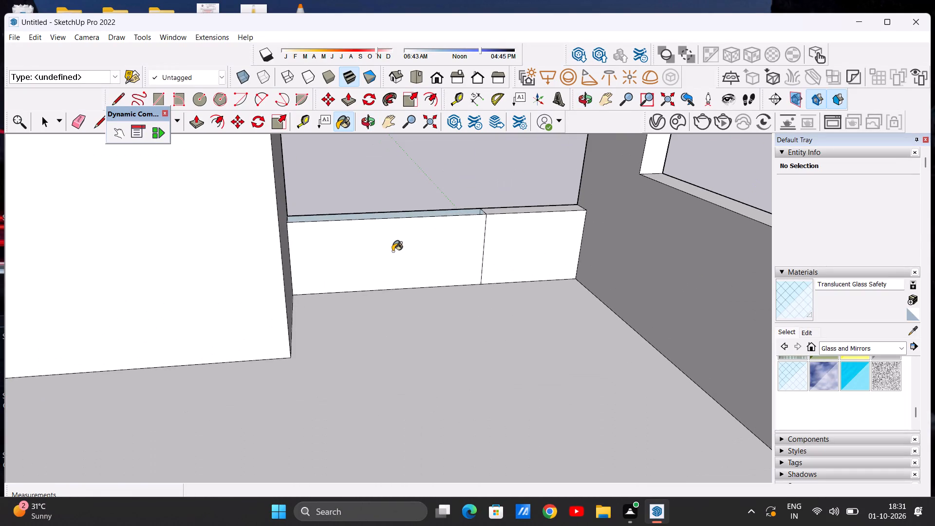
key("space")
Push/Pull the long rectangle on the white parapet section outward by 1 13/16".
scroll(378, 256, "down", 13)
middle_click_drag(531, 248, 133, 244)
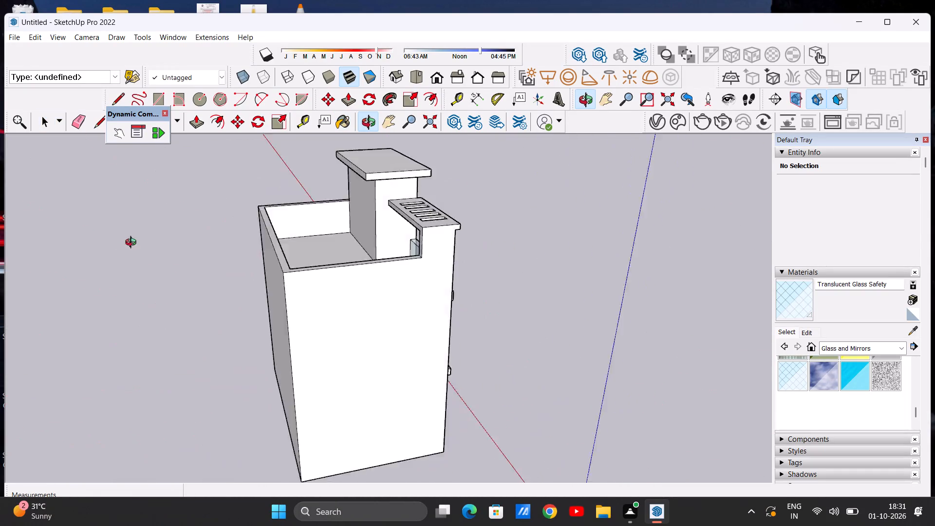
middle_click_drag(133, 244, 12, 224)
middle_click_drag(428, 258, 276, 252)
middle_click_drag(335, 267, 359, 271)
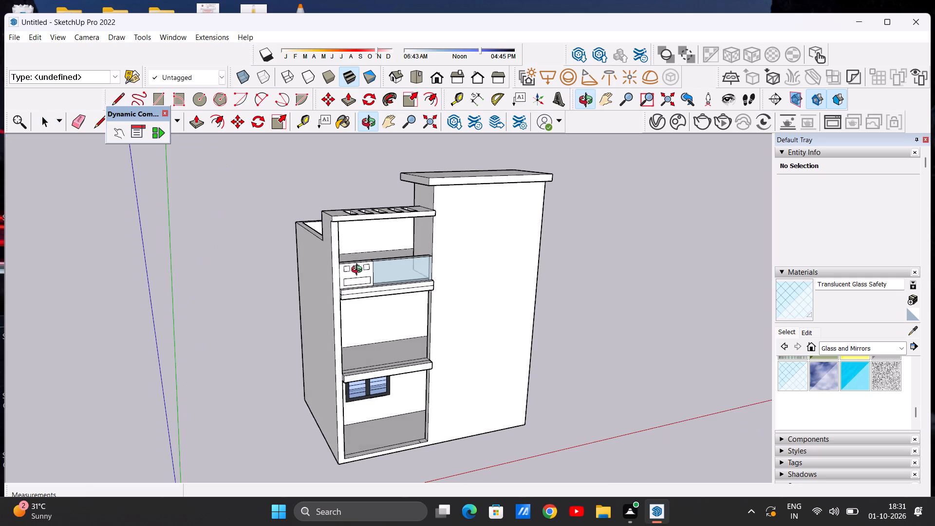
middle_click_drag(359, 271, 359, 271)
scroll(358, 280, "up", 11)
middle_click_drag(341, 270, 365, 271)
scroll(383, 265, "up", 7)
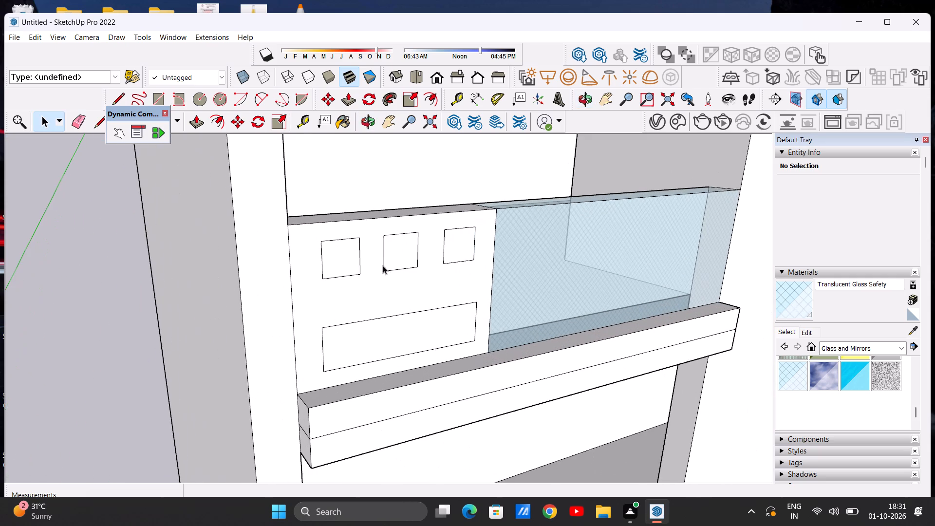
key("p")
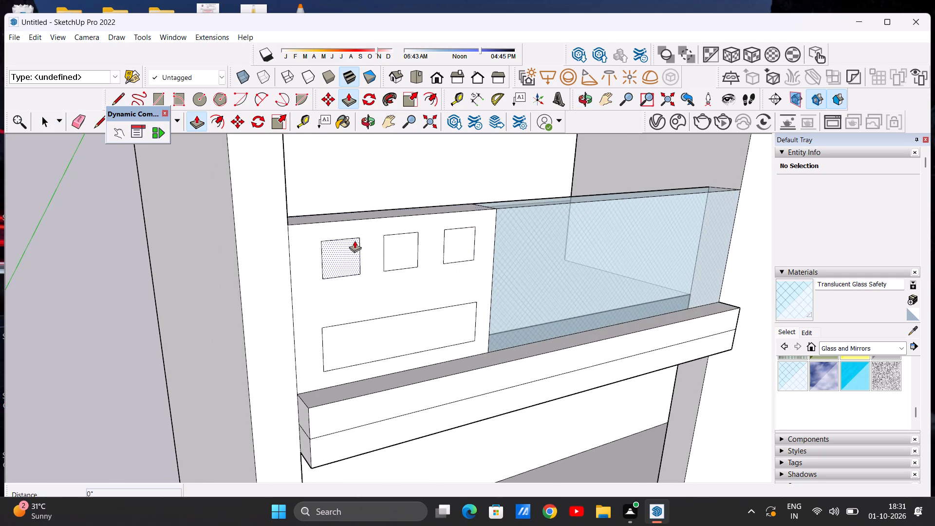
scroll(353, 252, "down", 4)
scroll(355, 357, "up", 6)
middle_click_drag(318, 313, 408, 319)
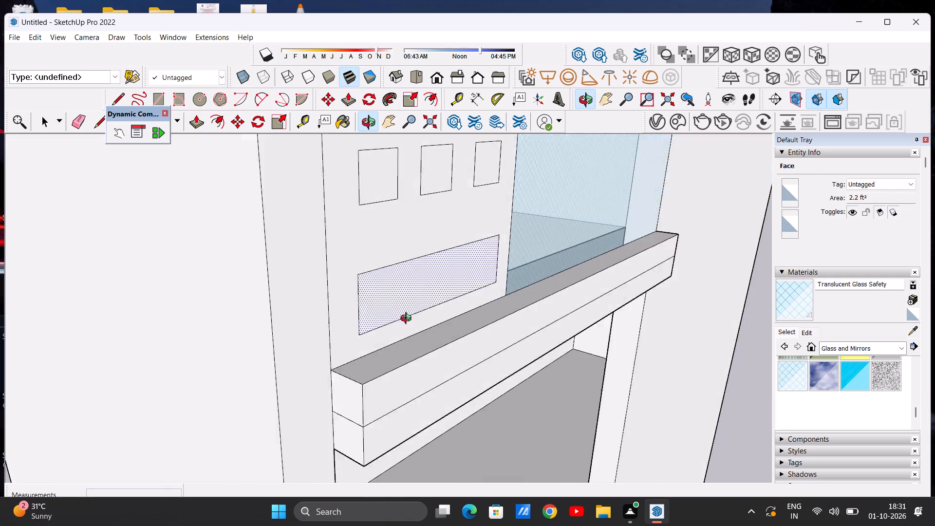
middle_click_drag(408, 319, 418, 319)
scroll(386, 302, "up", 4)
left_click(384, 302)
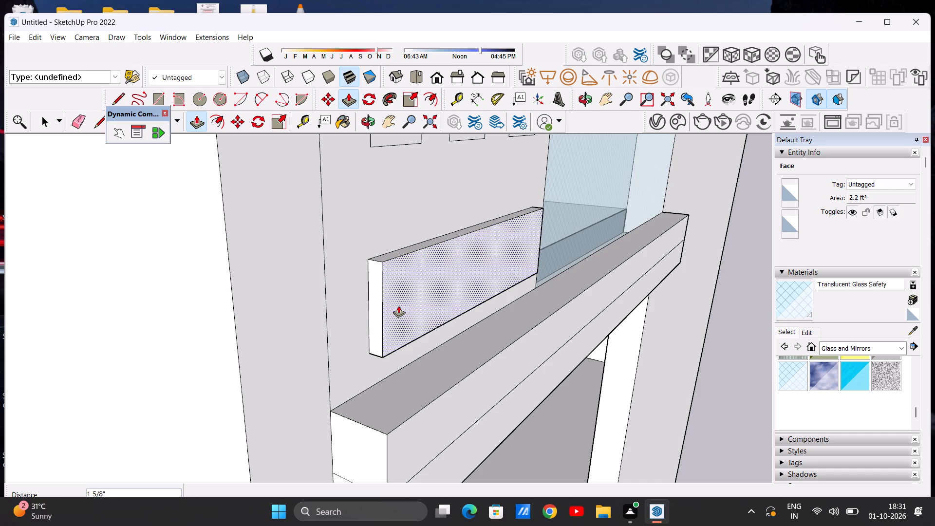
left_click(400, 306)
Push/Pull the three small squares above the long rectangle outward by 1 3/4" each.
scroll(380, 335, "down", 6)
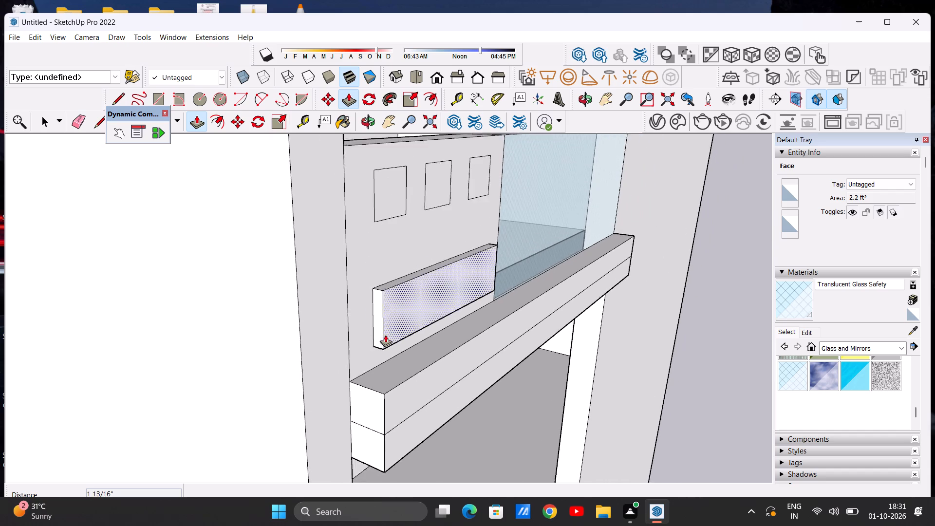
scroll(385, 335, "down", 6)
scroll(393, 255, "up", 14)
left_click(385, 262)
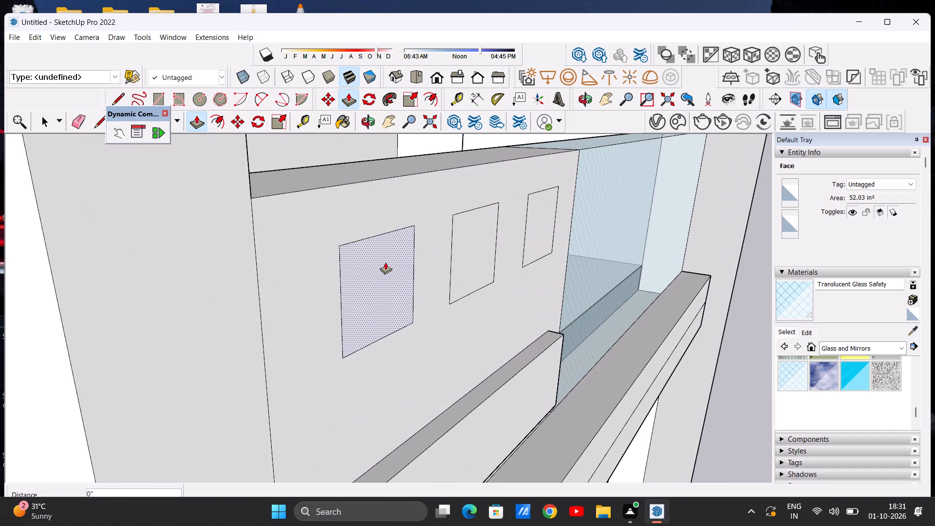
left_click(408, 268)
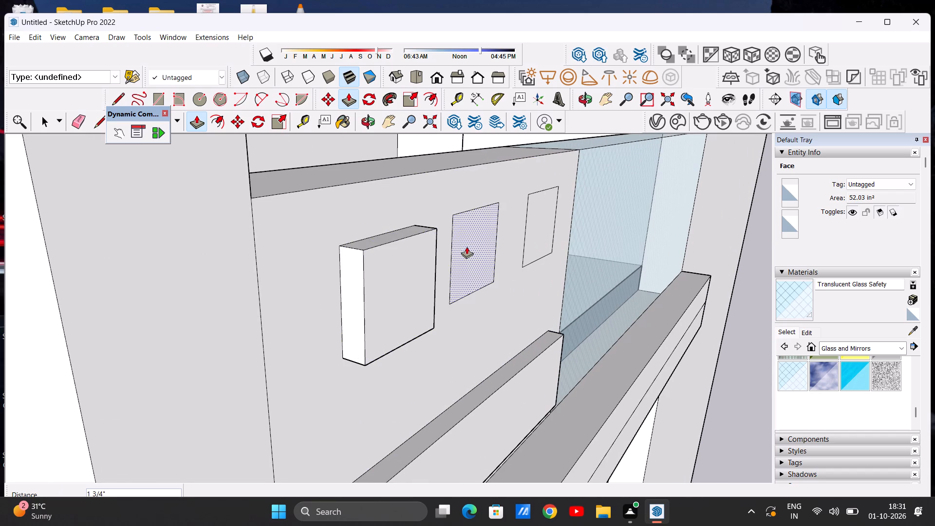
left_click(467, 246)
left_click(438, 230)
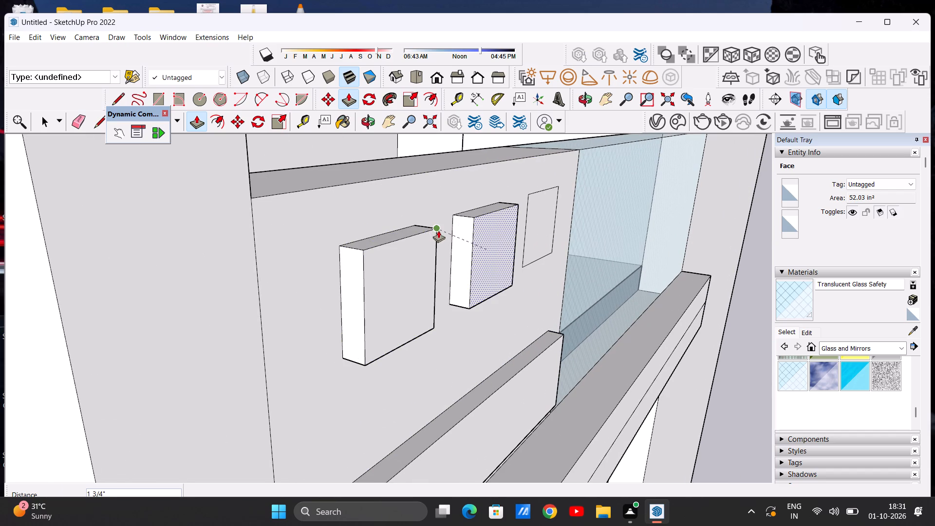
scroll(410, 243, "down", 13)
scroll(459, 226, "up", 12)
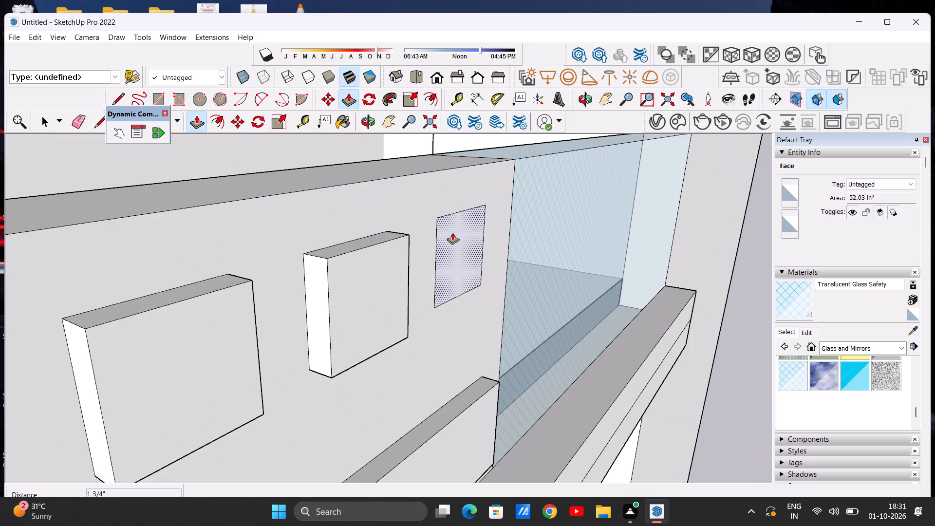
left_click(449, 232)
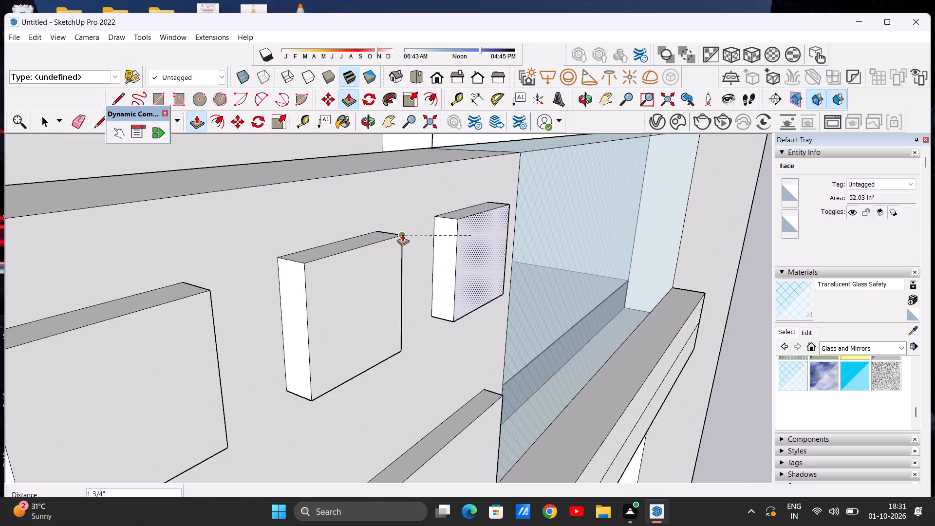
left_click(400, 235)
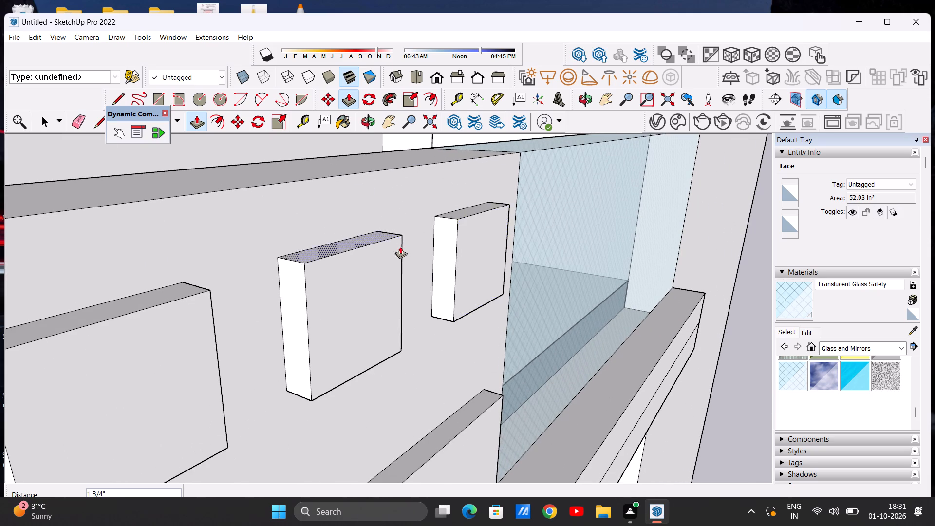
key("space")
Examine the raised parapet pattern, the whole front facade and the open middle bay from the front and above.
scroll(406, 281, "down", 20)
scroll(406, 281, "down", 7)
middle_click_drag(440, 299, 410, 283)
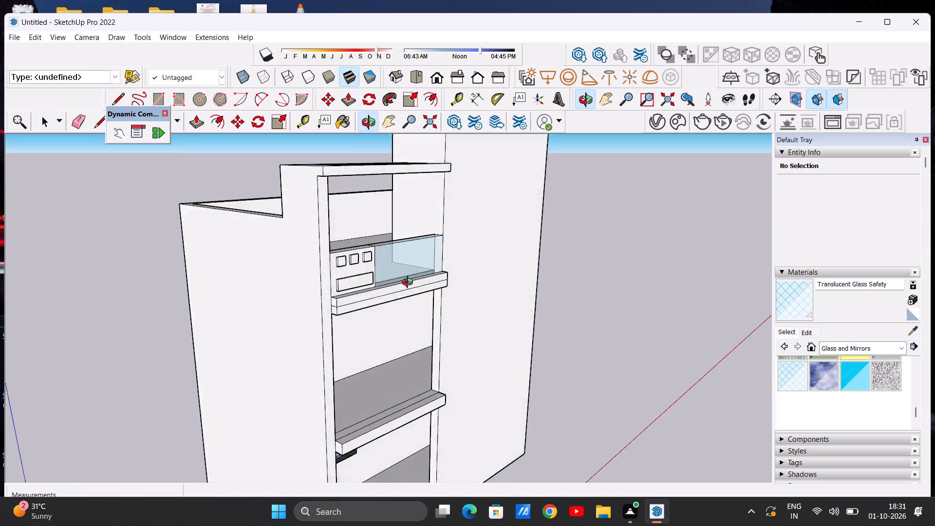
middle_click_drag(410, 283, 254, 284)
scroll(353, 285, "down", 6)
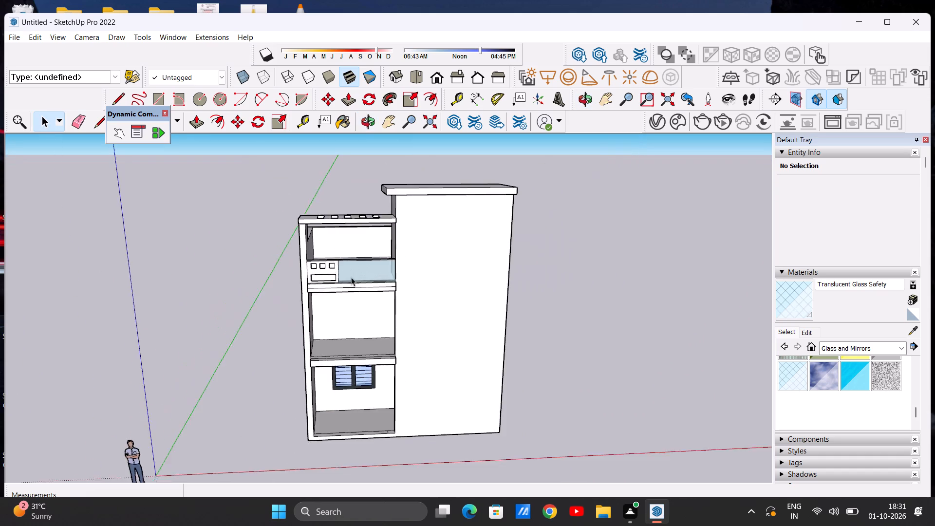
scroll(351, 277, "down", 4)
middle_click_drag(355, 315, 330, 276)
scroll(348, 277, "up", 8)
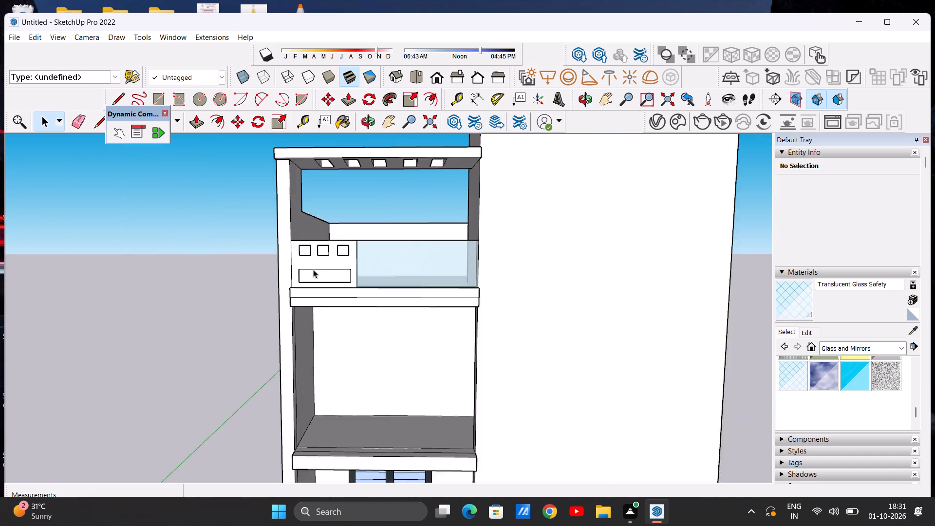
scroll(313, 269, "up", 11)
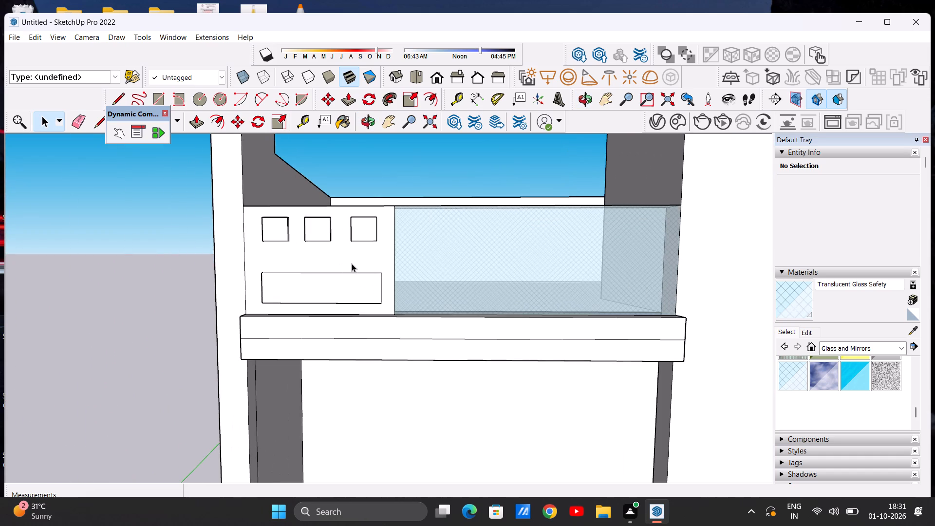
scroll(353, 290, "down", 13)
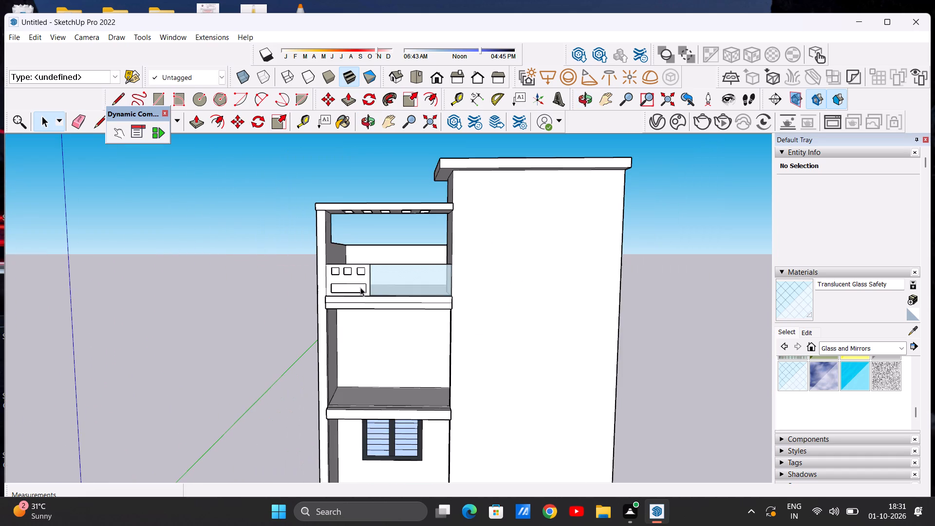
scroll(362, 296, "down", 3)
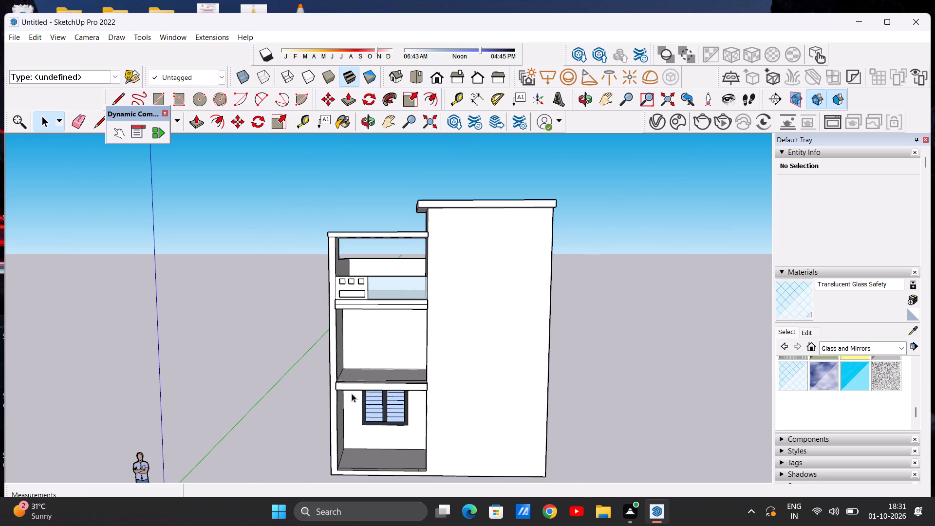
scroll(359, 363, "down", 3)
scroll(402, 416, "up", 3)
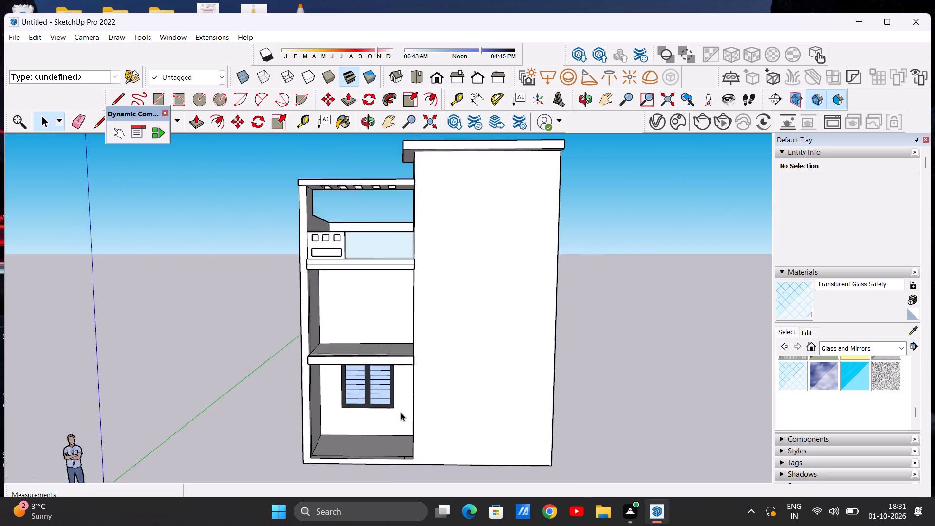
scroll(401, 413, "up", 3)
scroll(420, 393, "down", 5)
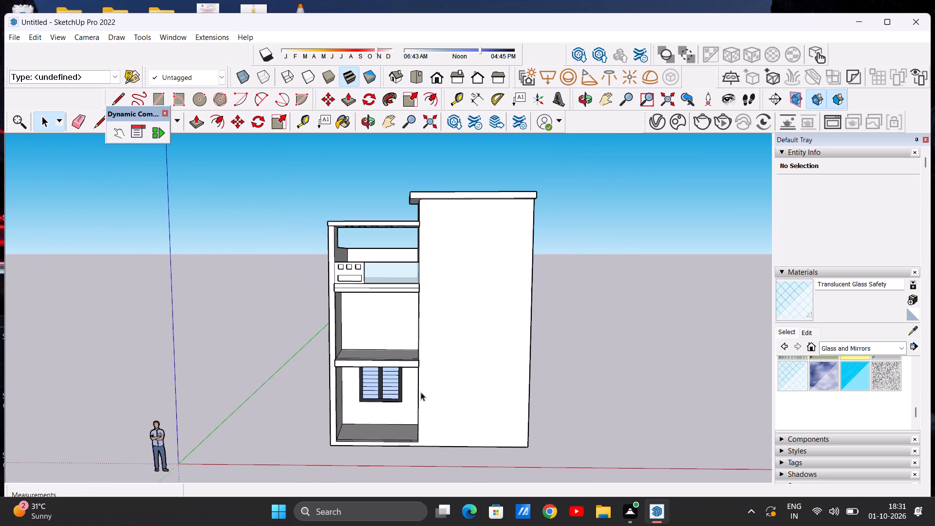
scroll(352, 353, "up", 6)
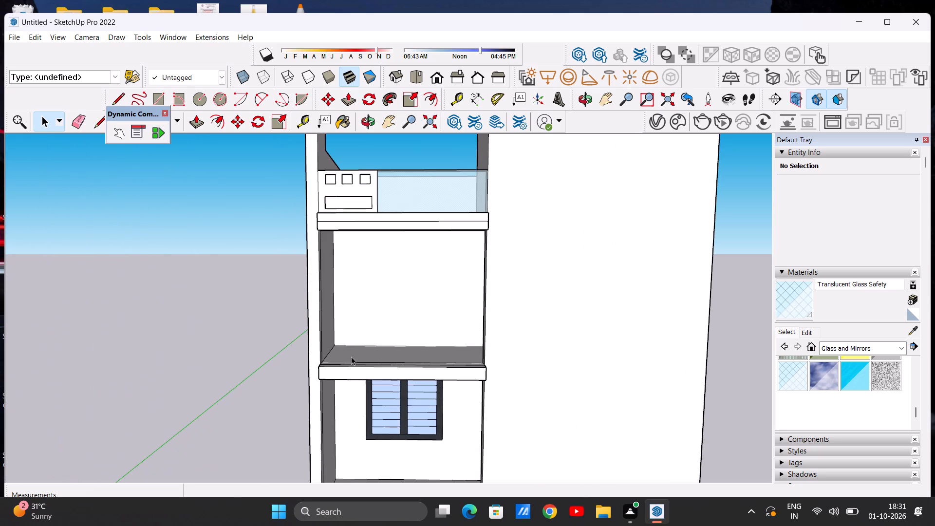
middle_click_drag(356, 357, 326, 459)
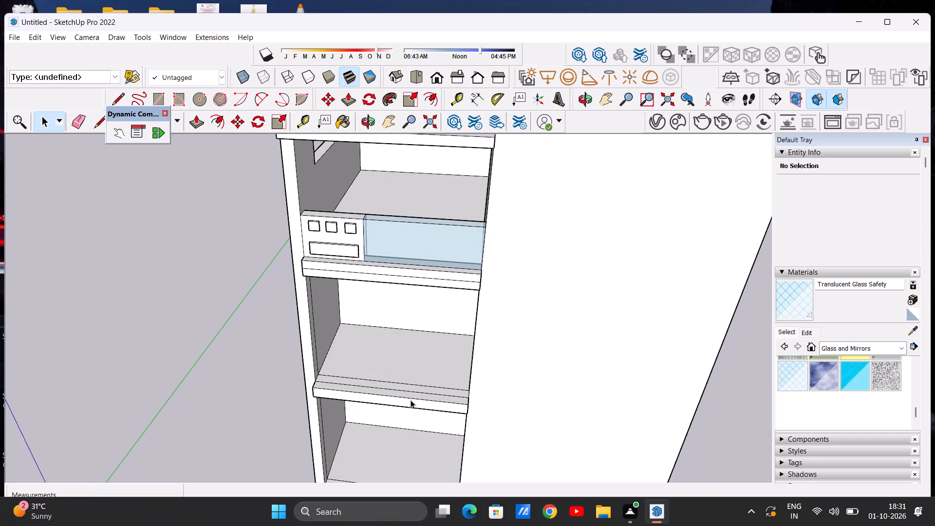
scroll(411, 400, "up", 5)
middle_click_drag(412, 403, 433, 445)
scroll(481, 415, "up", 2)
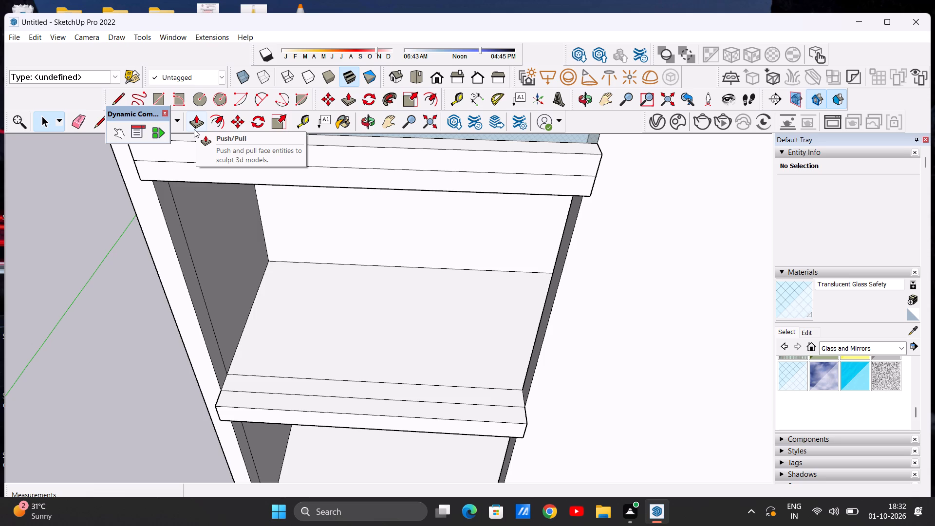
scroll(286, 272, "down", 20)
scroll(286, 272, "down", 5)
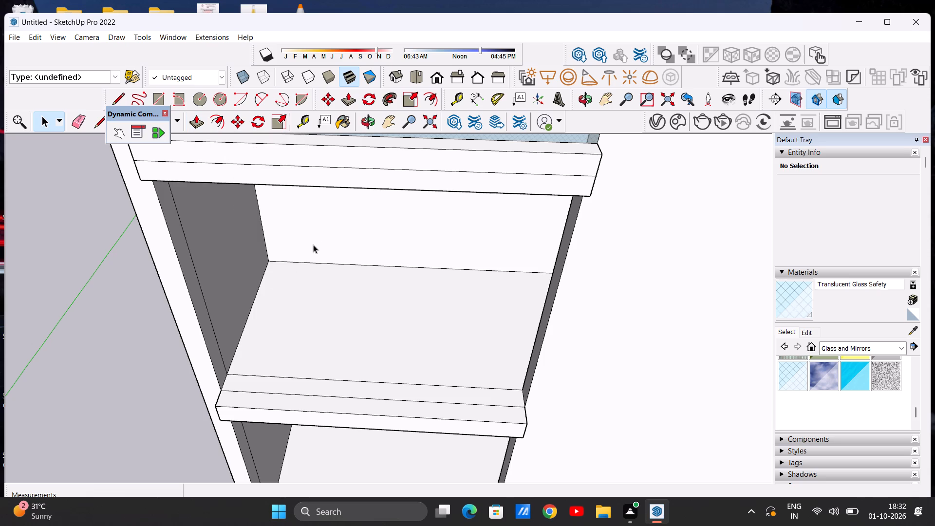
scroll(313, 244, "down", 20)
scroll(313, 244, "down", 3)
middle_click_drag(340, 310, 373, 153)
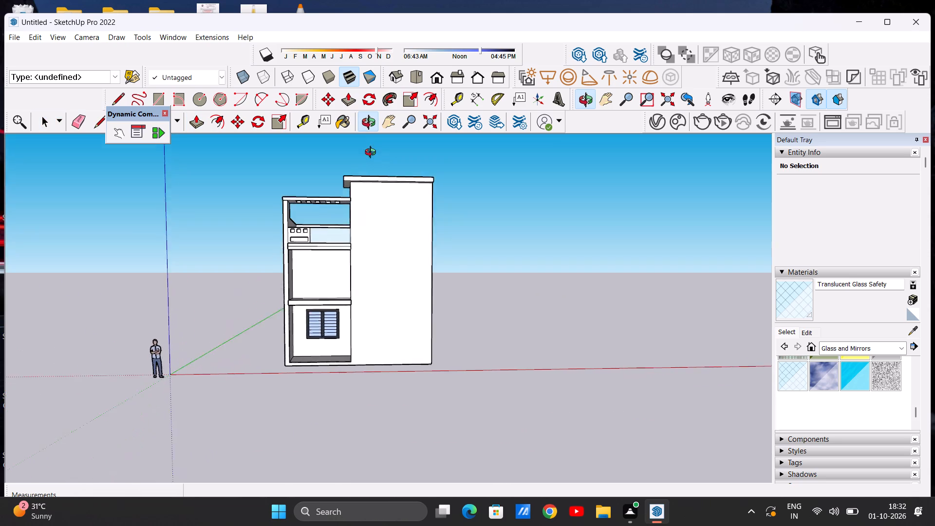
middle_click_drag(373, 153, 354, 182)
scroll(314, 304, "up", 7)
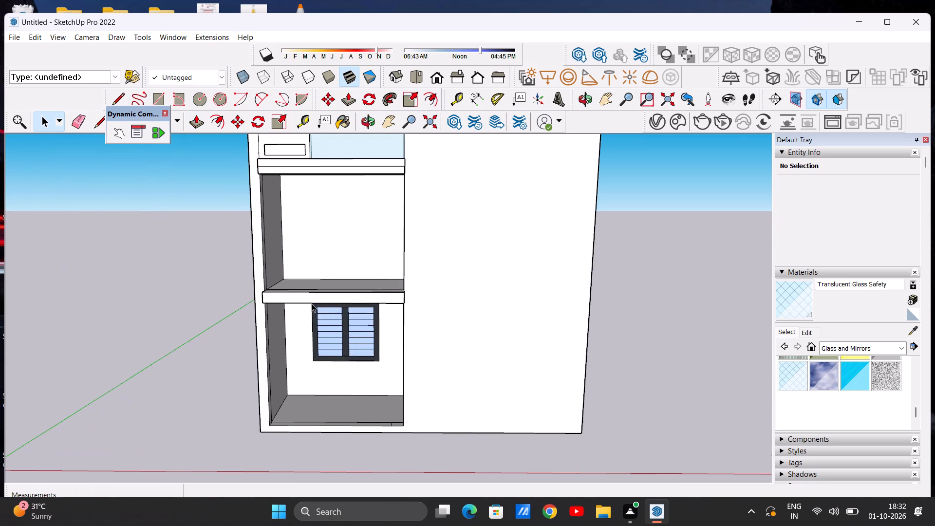
scroll(312, 303, "up", 1)
scroll(394, 277, "up", 9)
scroll(407, 273, "down", 10)
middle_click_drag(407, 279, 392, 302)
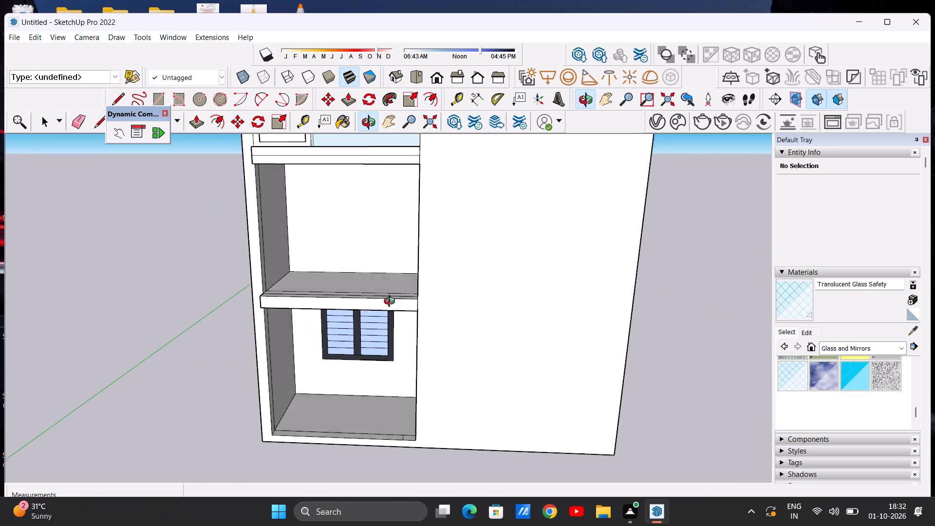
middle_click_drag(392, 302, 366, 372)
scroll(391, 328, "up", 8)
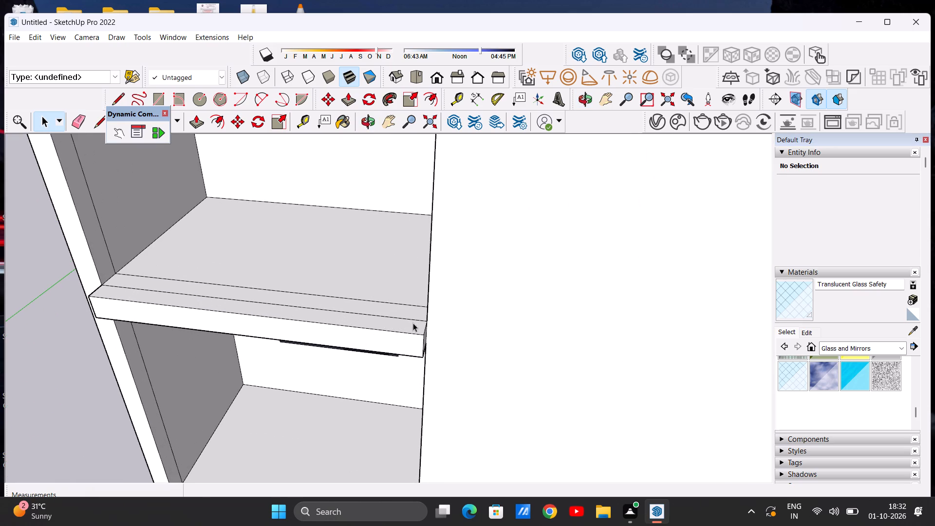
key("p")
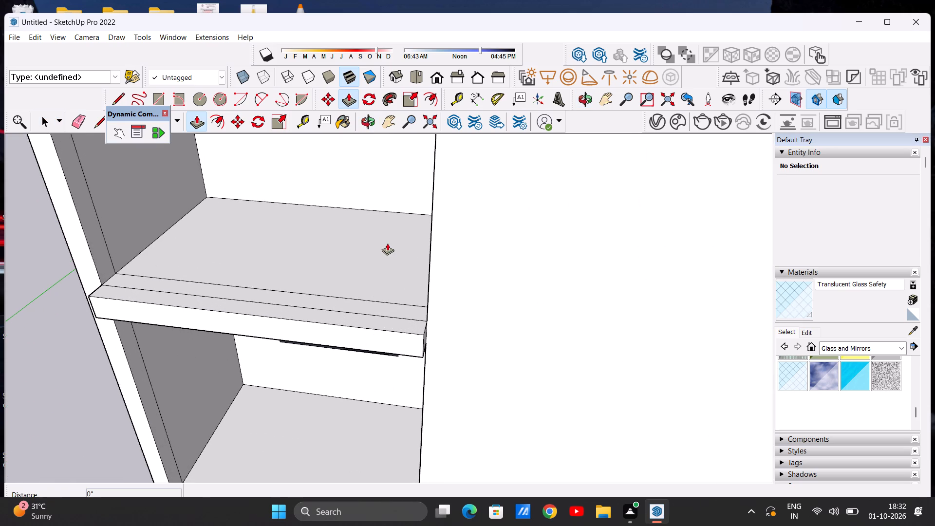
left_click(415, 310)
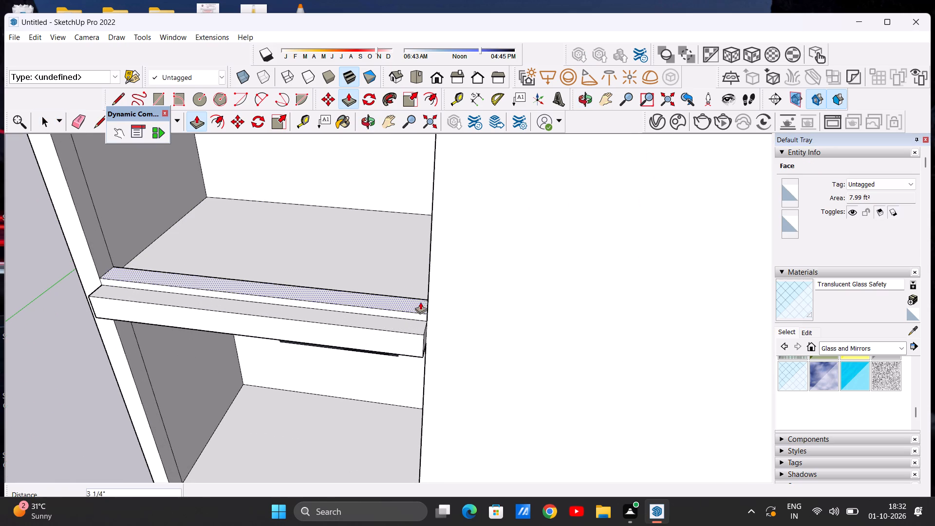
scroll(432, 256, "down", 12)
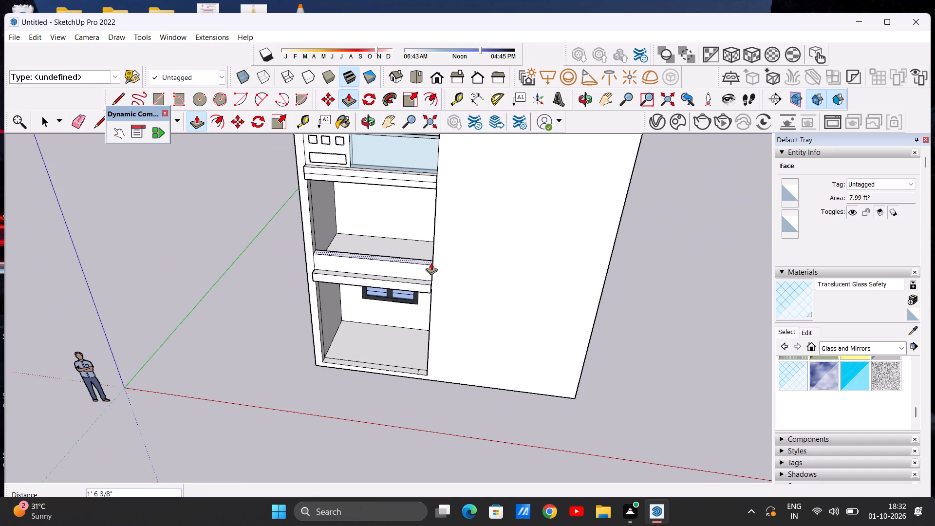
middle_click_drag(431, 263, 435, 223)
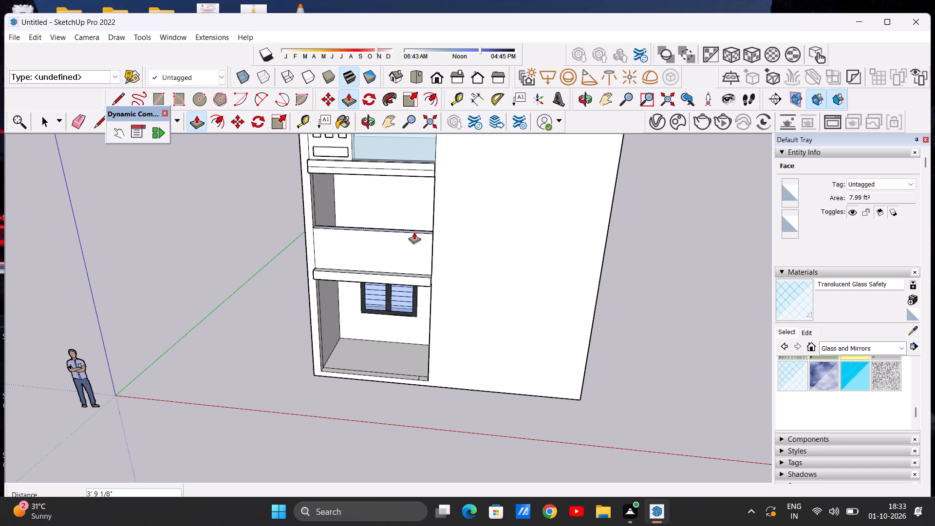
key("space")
Undo the extrusions of the parapet's small squares and long rectangle, its three glass paint fills, and the middle square copy.
scroll(349, 287, "down", 6)
scroll(377, 214, "up", 6)
middle_click_drag(371, 219, 322, 241)
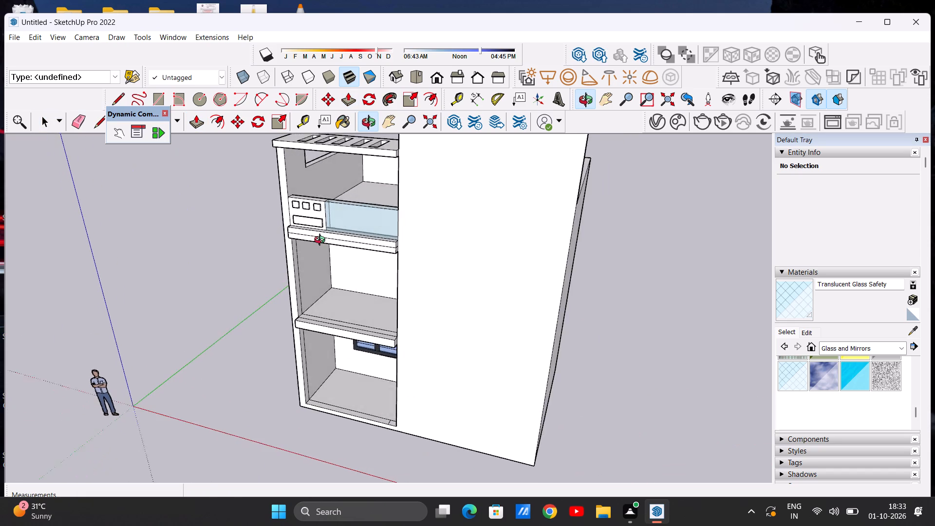
middle_click_drag(322, 241, 321, 243)
scroll(344, 194, "up", 7)
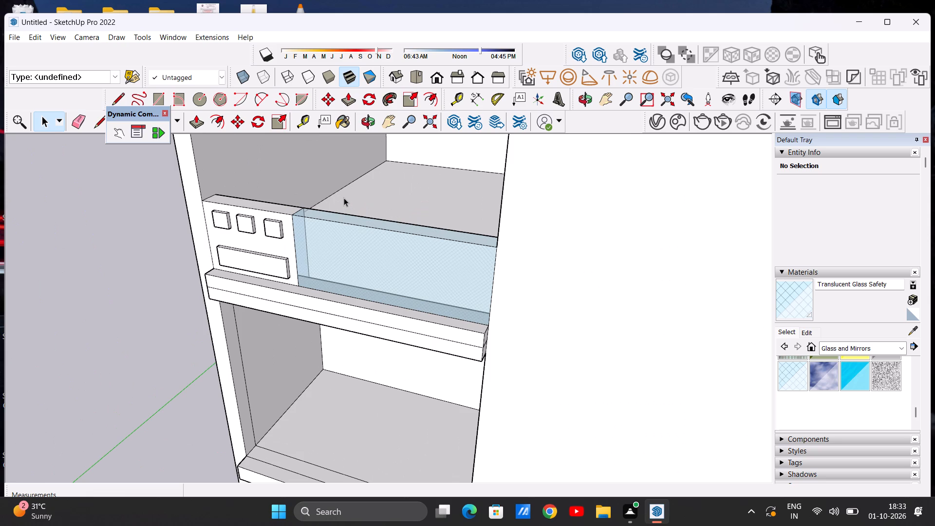
scroll(342, 223, "down", 3)
scroll(352, 223, "up", 5)
scroll(396, 246, "down", 3)
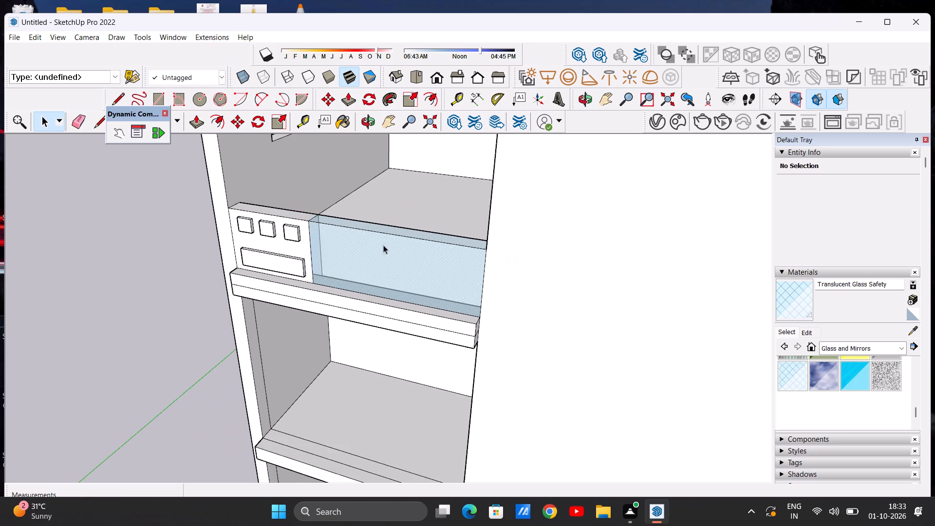
scroll(383, 245, "down", 4)
scroll(445, 261, "up", 4)
key("ctrl+z")
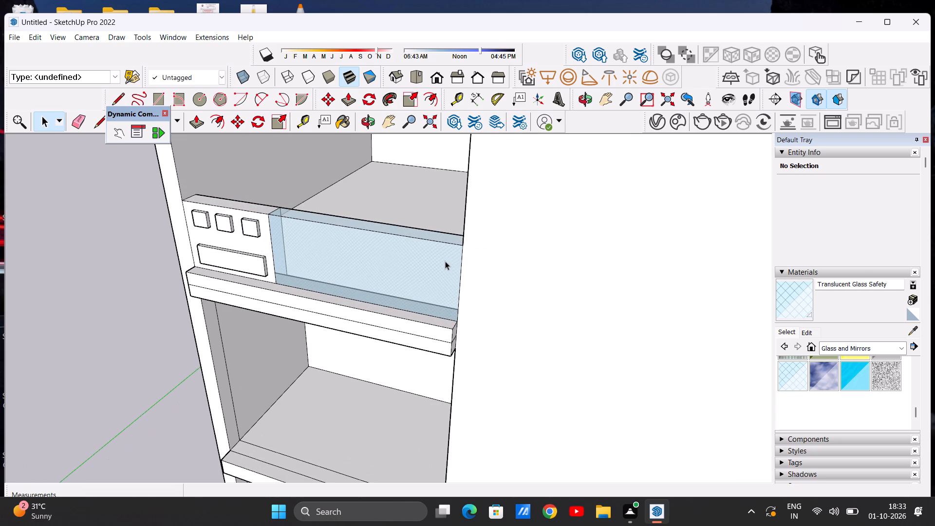
key("ctrl+z")
key("ctrl+z")
key("ctrl+z")
key("ctrl+z")
key("ctrl+z")
key("ctrl+z")
key("ctrl+z")
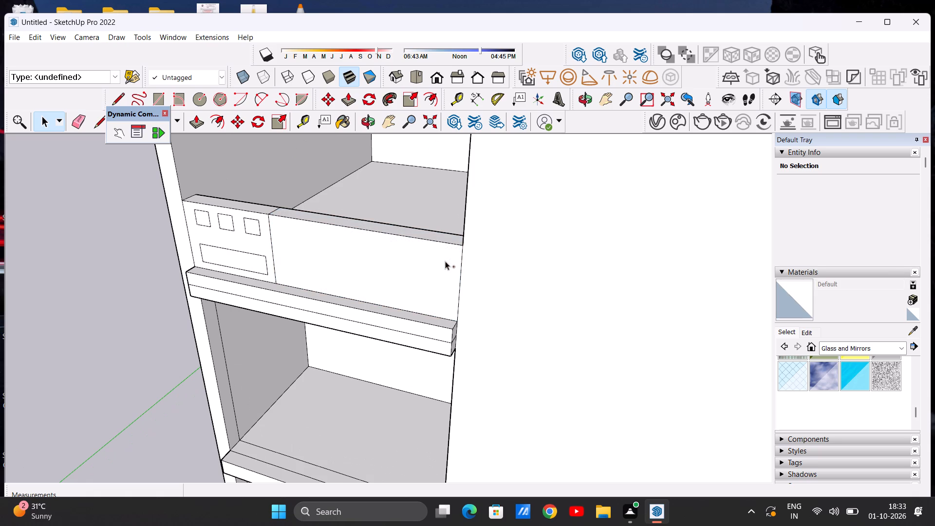
Copy the small square nearest the wider parapet section about 1' 1" along the face, centring it between the two squares.
scroll(445, 261, "up", 1)
scroll(415, 274, "down", 3)
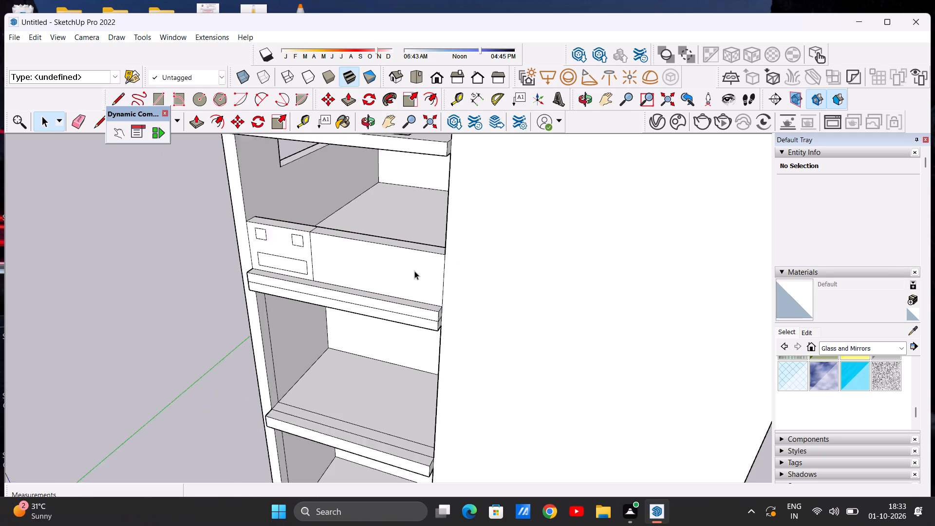
scroll(414, 271, "down", 7)
middle_click_drag(340, 256, 383, 203)
scroll(382, 242, "up", 6)
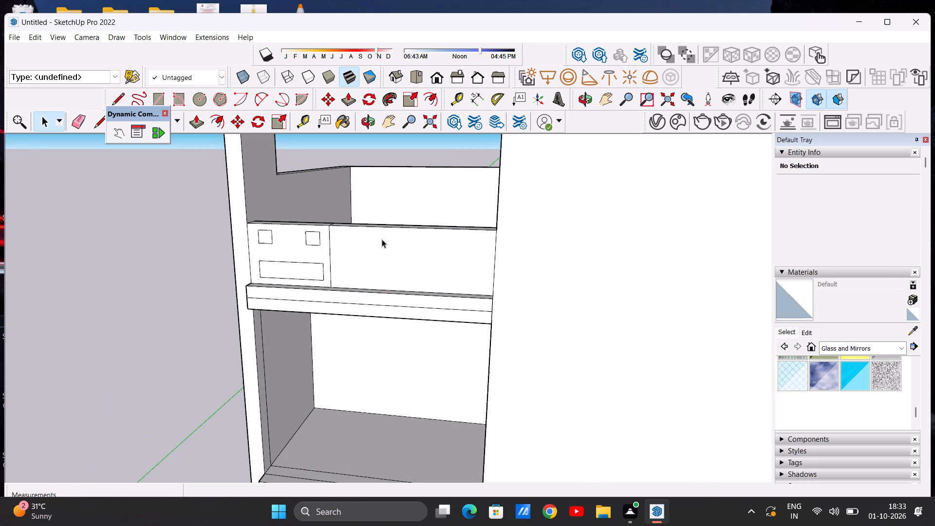
middle_click(384, 243)
scroll(384, 243, "up", 1)
middle_click_drag(323, 254, 378, 244)
scroll(337, 240, "up", 7)
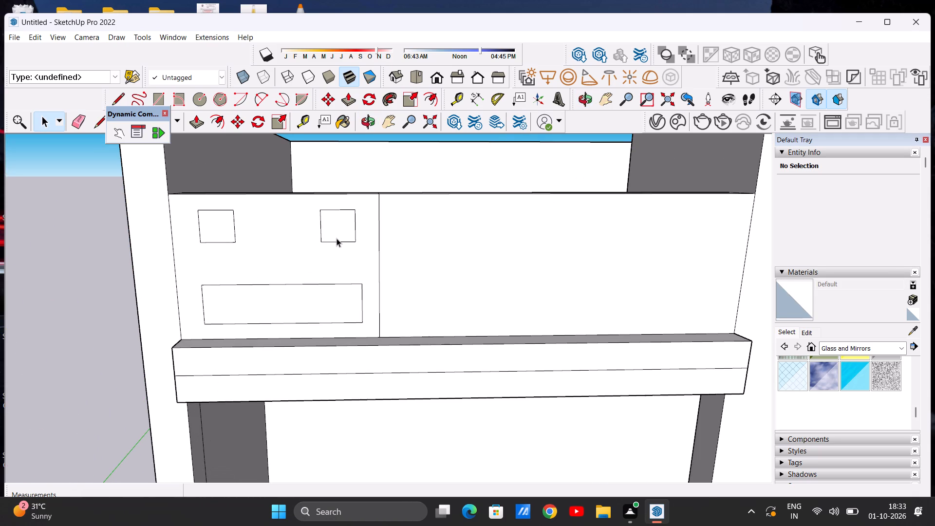
double_click(337, 238)
left_click(238, 126)
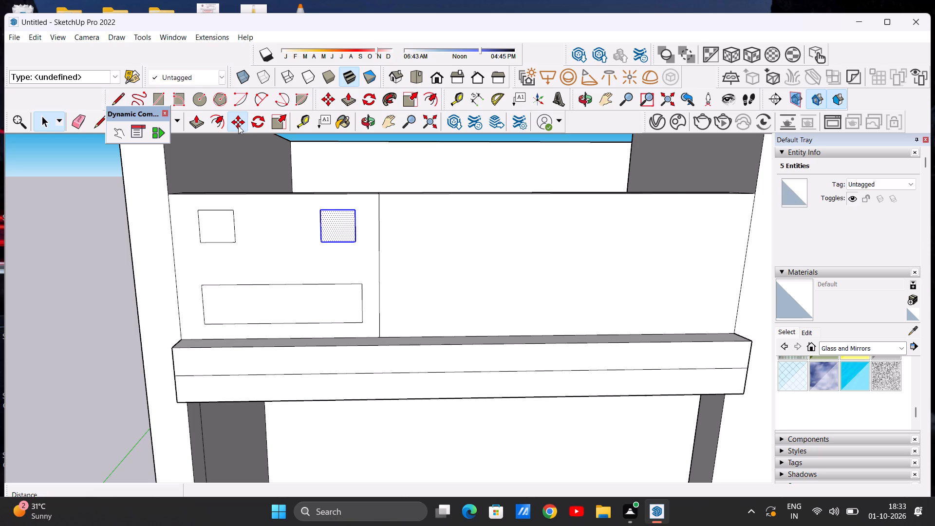
left_click(321, 243)
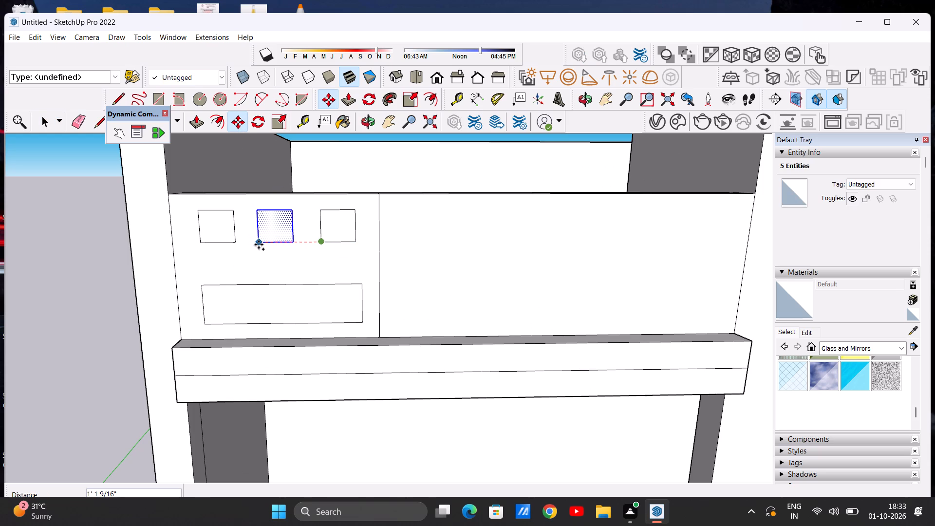
left_click(260, 244)
key("space")
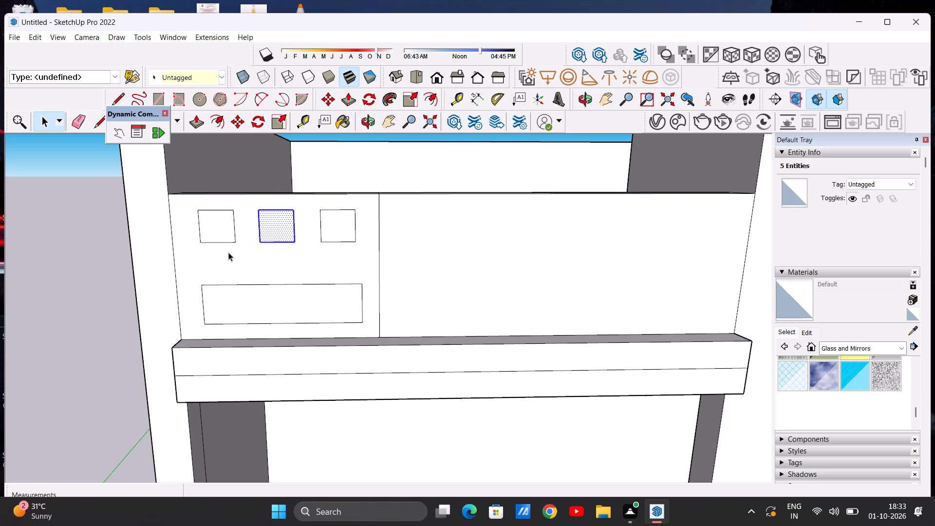
left_click(78, 256)
Push/Pull the top face of the parapet's wider section down by 6 13/16".
scroll(354, 243, "down", 2)
middle_click_drag(433, 214, 401, 295)
scroll(394, 260, "down", 2)
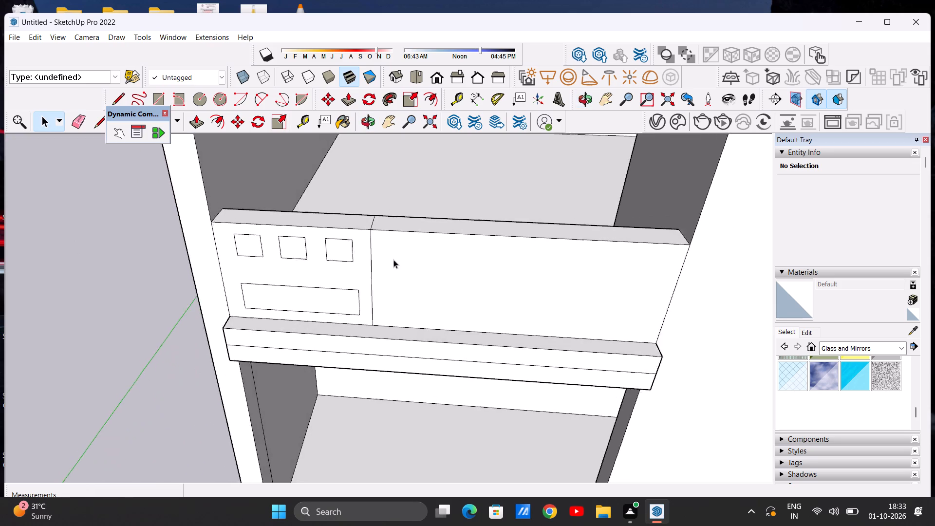
scroll(393, 260, "down", 7)
scroll(514, 256, "up", 4)
key("p")
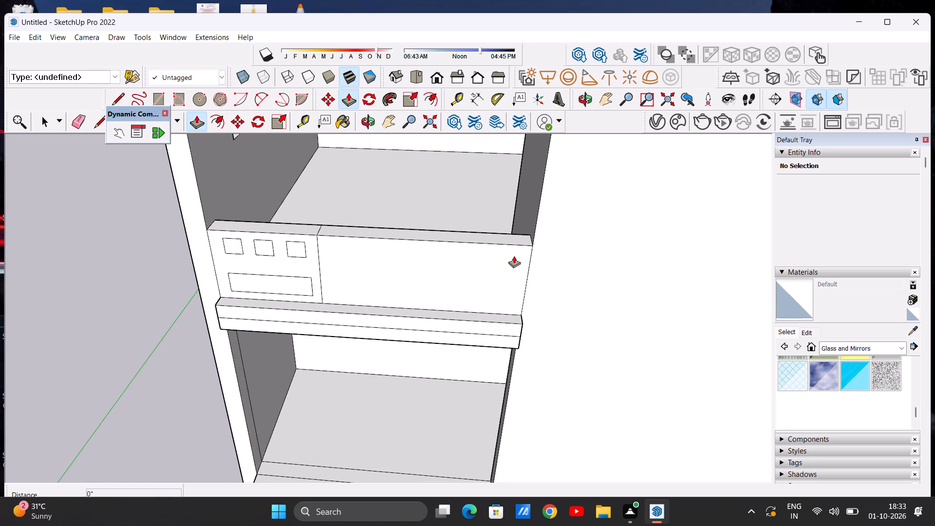
scroll(513, 237, "up", 5)
left_click(522, 236)
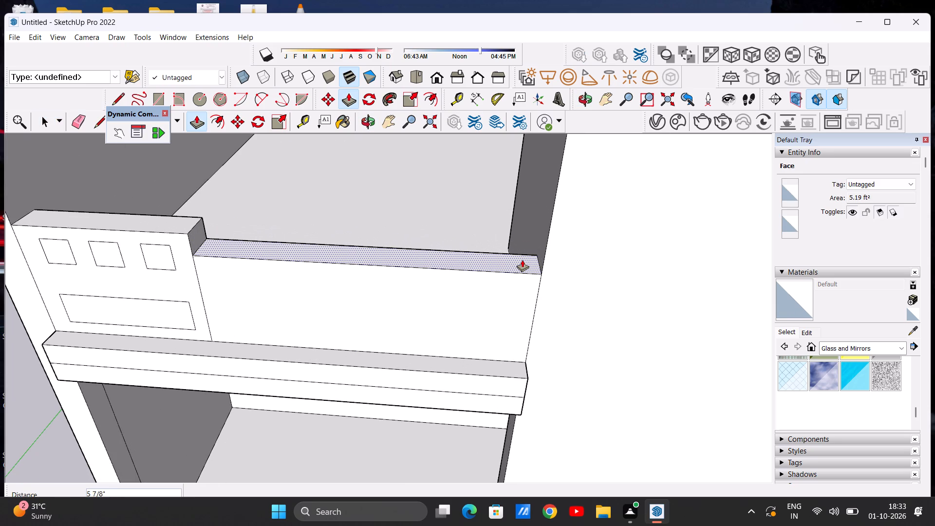
left_click(522, 262)
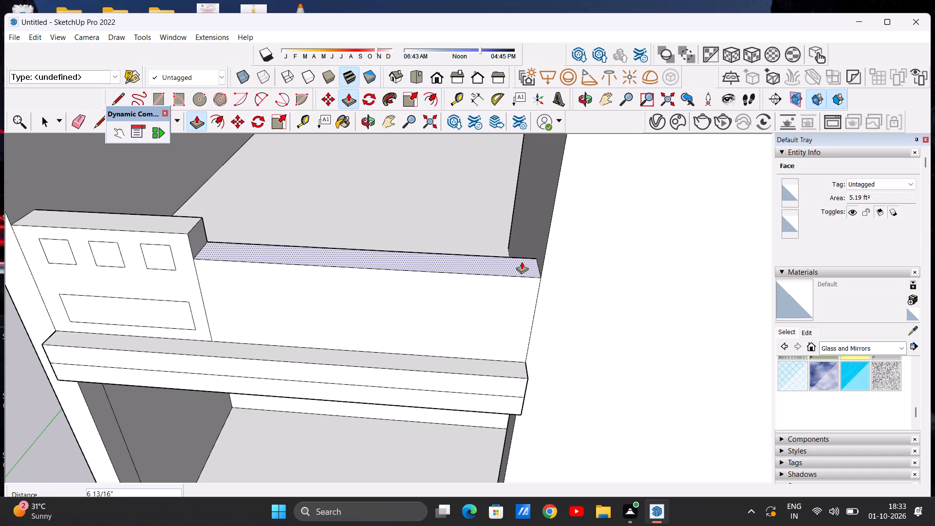
key("space")
Draw a circle of about 7/8" radius on the exposed end face of the taller parapet section, above the lowered section.
scroll(447, 235, "down", 11)
middle_click_drag(447, 243, 403, 197)
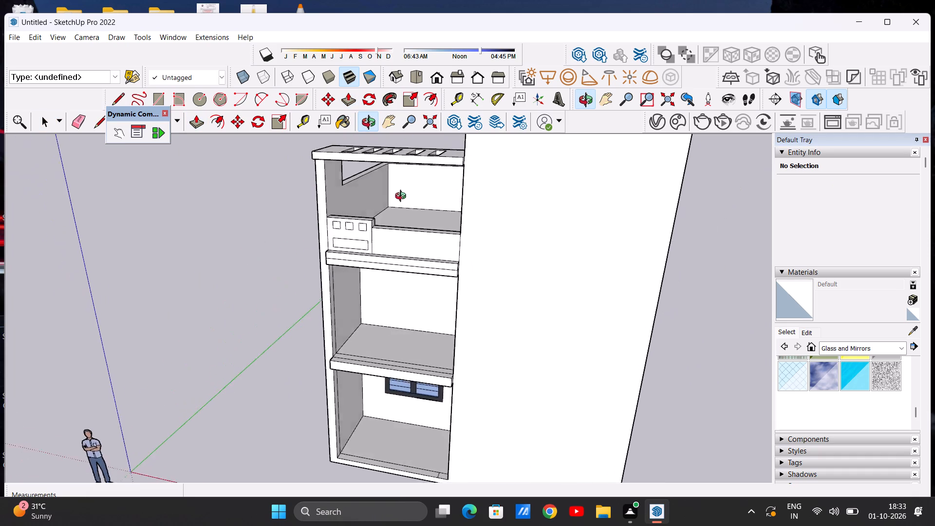
middle_click_drag(403, 197, 345, 202)
scroll(374, 220, "up", 12)
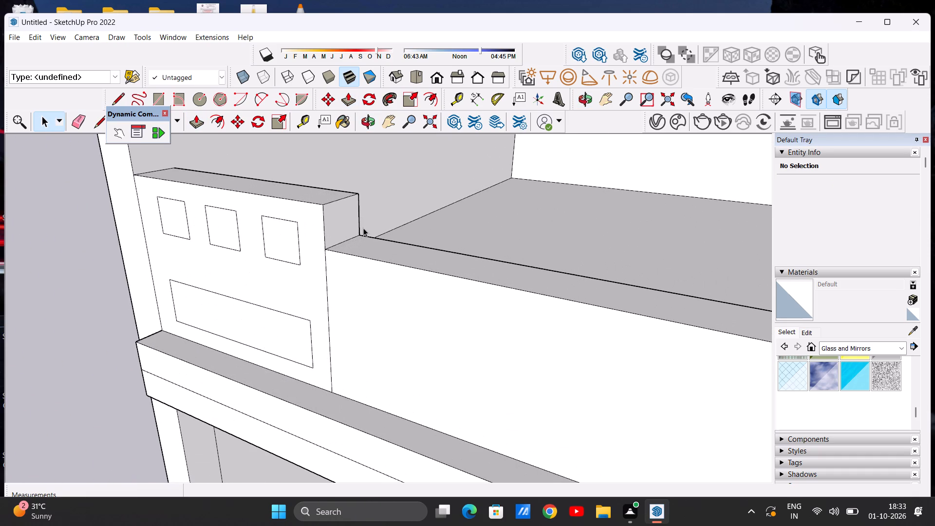
left_click(193, 95)
scroll(346, 224, "up", 9)
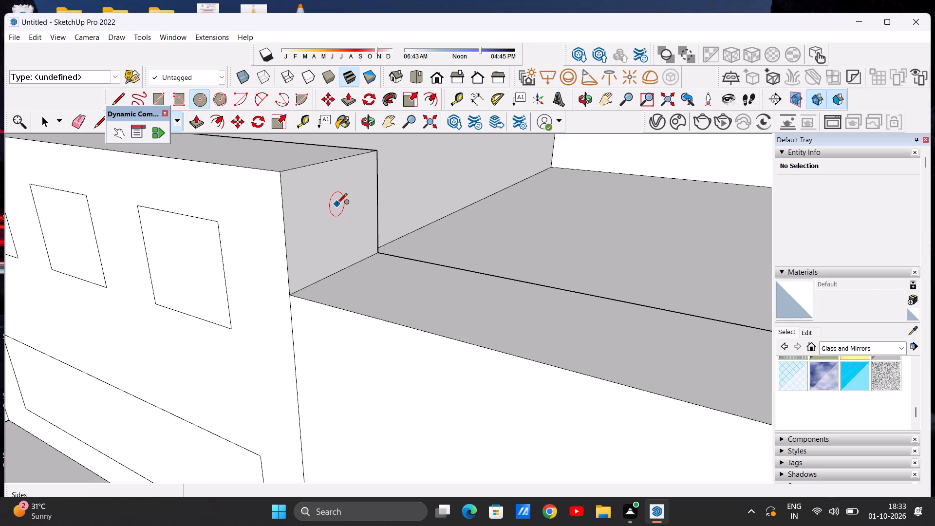
left_click(337, 204)
left_click(332, 189)
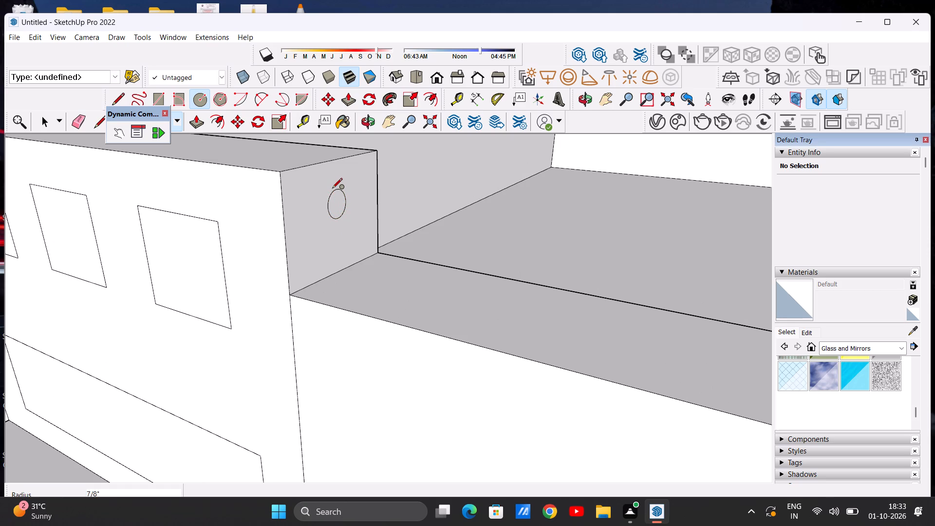
key("space")
Push/Pull the circle about 6' 10" across the lowered parapet section toward the opposite side wall to form a round handrail.
scroll(340, 238, "down", 19)
scroll(347, 218, "up", 5)
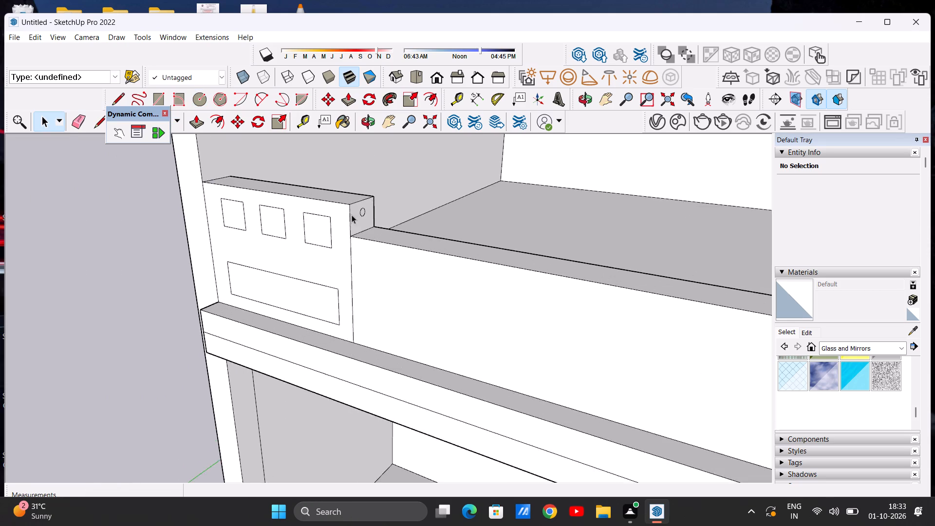
scroll(352, 215, "up", 9)
key("p")
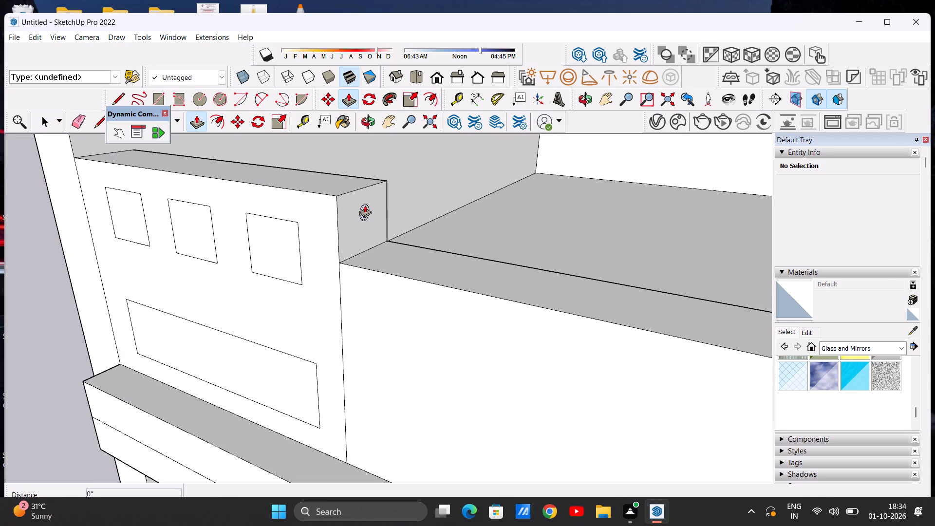
scroll(368, 207, "up", 13)
left_click(360, 214)
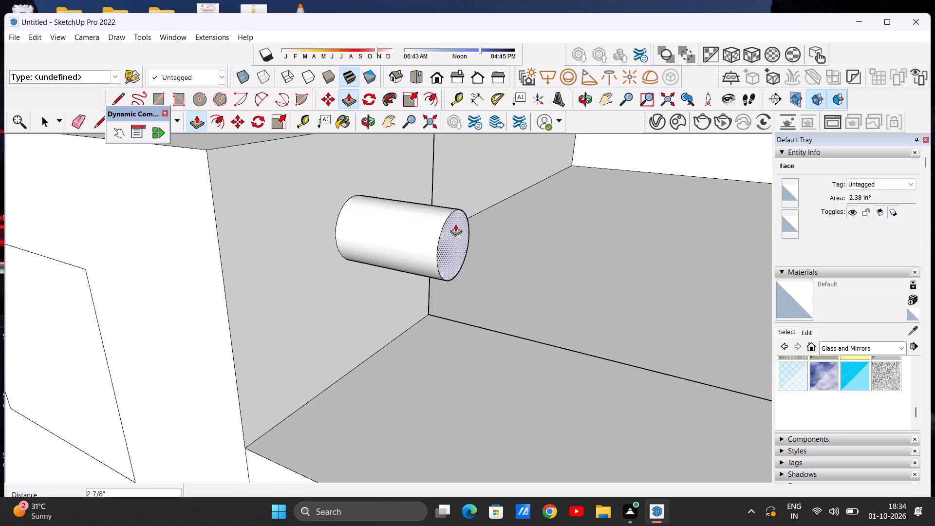
scroll(450, 225, "down", 19)
scroll(547, 237, "down", 15)
scroll(646, 238, "up", 3)
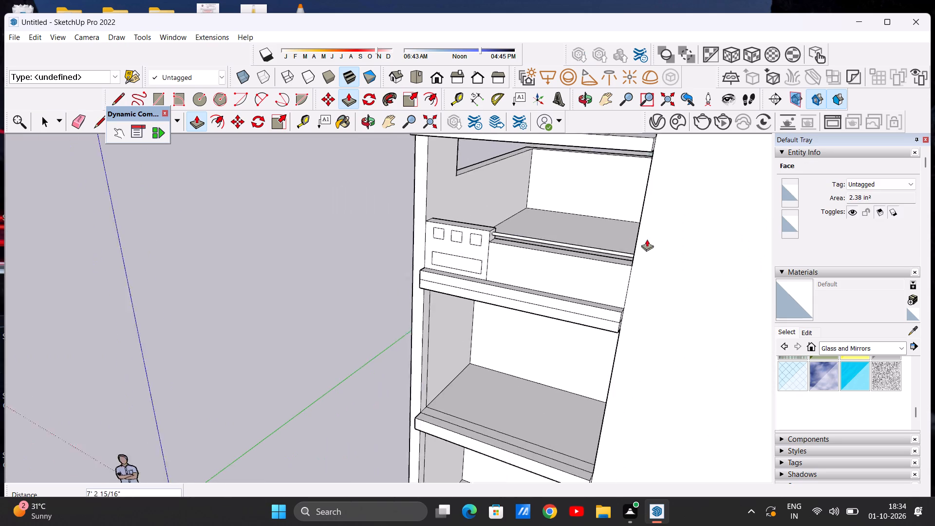
scroll(647, 239, "up", 8)
middle_click_drag(612, 259, 681, 247)
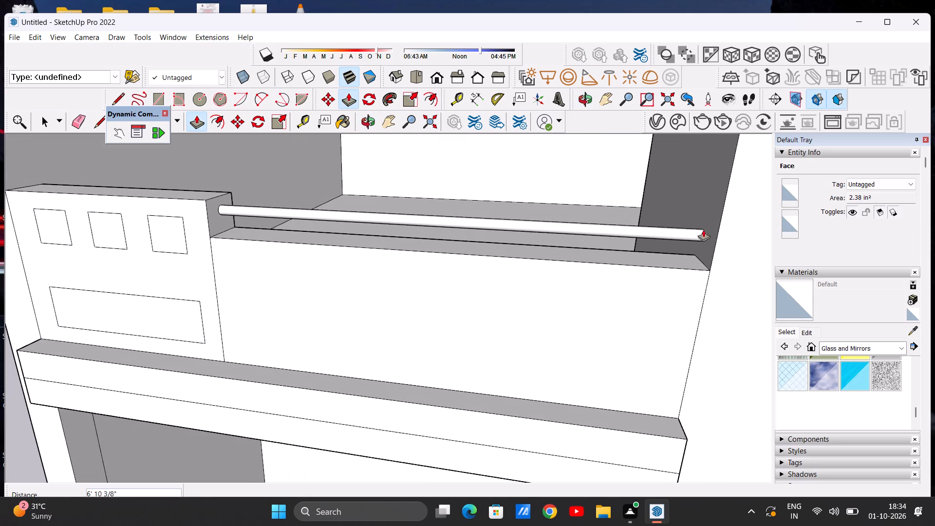
left_click(705, 223)
key("space")
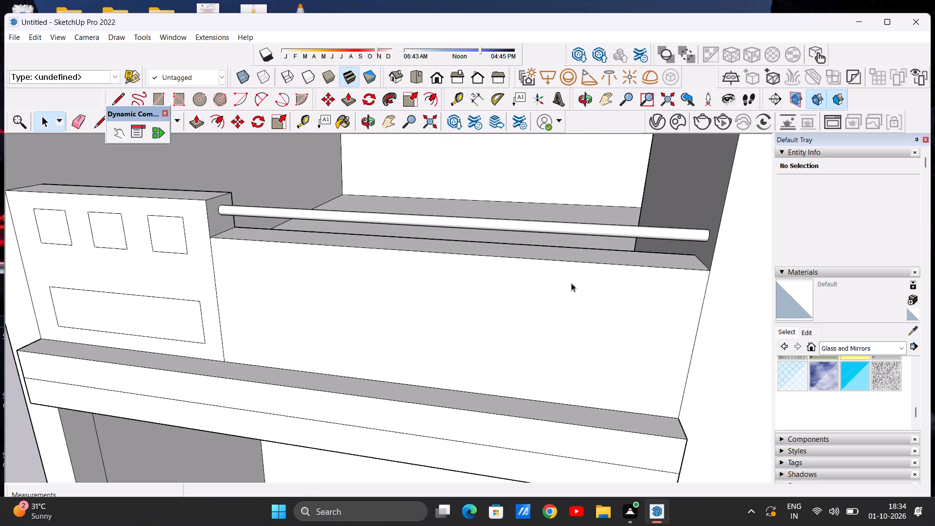
Paint the front, top and inner faces of the lowered parapet section with Translucent Glass Safety.
scroll(552, 282, "down", 10)
middle_click_drag(550, 285, 562, 229)
scroll(605, 259, "up", 3)
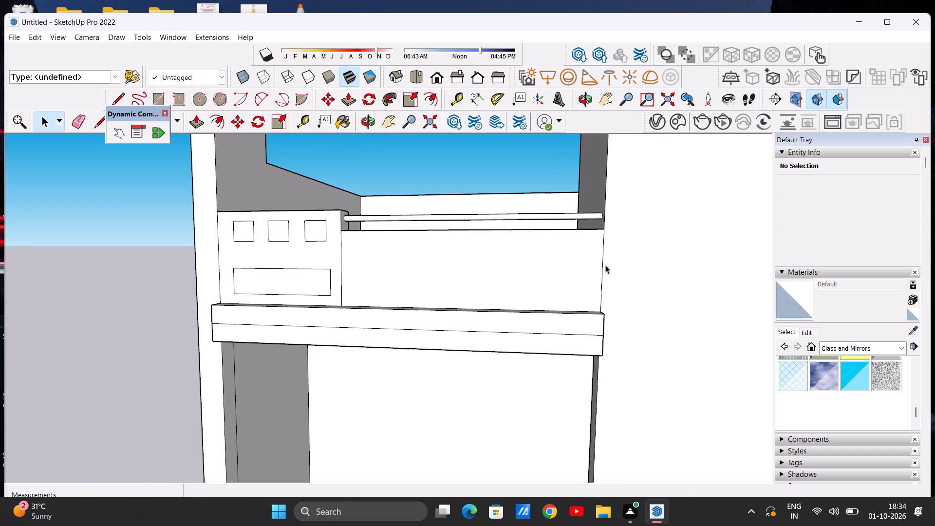
left_click(797, 375)
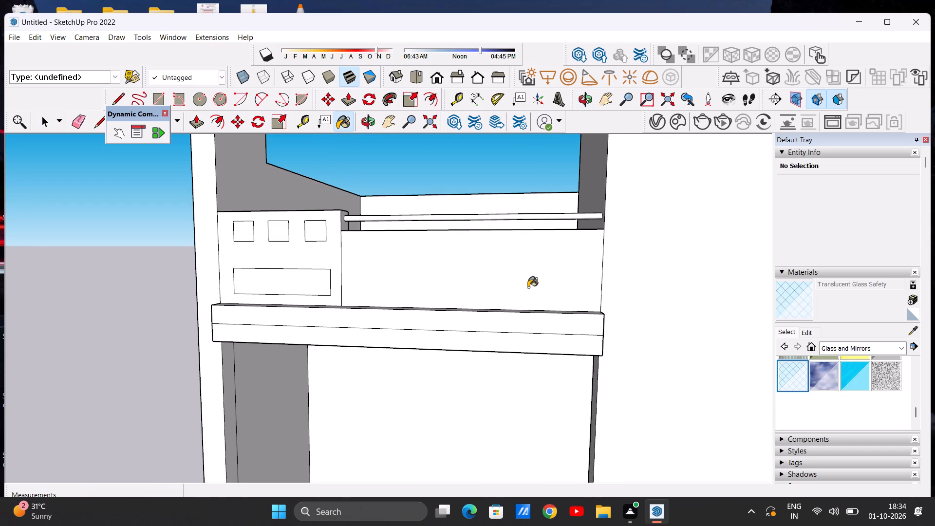
left_click(528, 287)
middle_click_drag(518, 261, 477, 371)
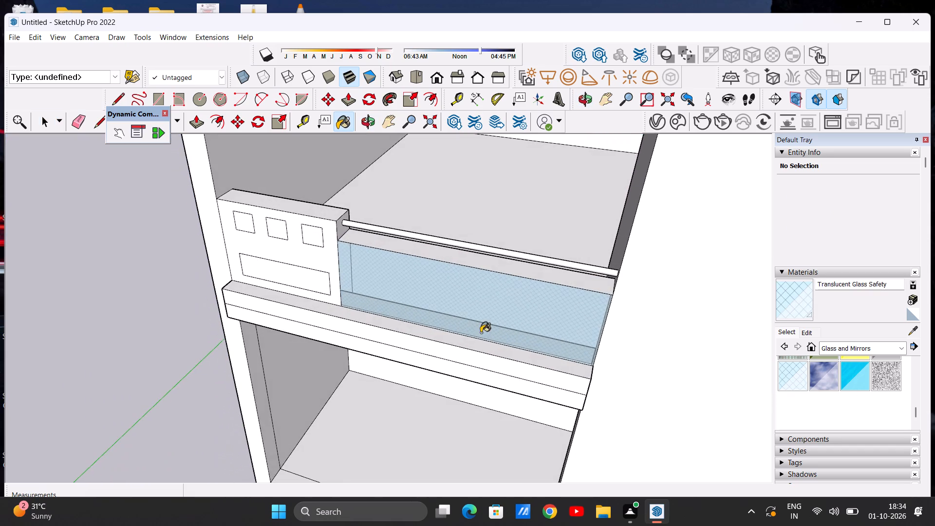
scroll(484, 279, "up", 5)
left_click(481, 256)
scroll(487, 273, "down", 11)
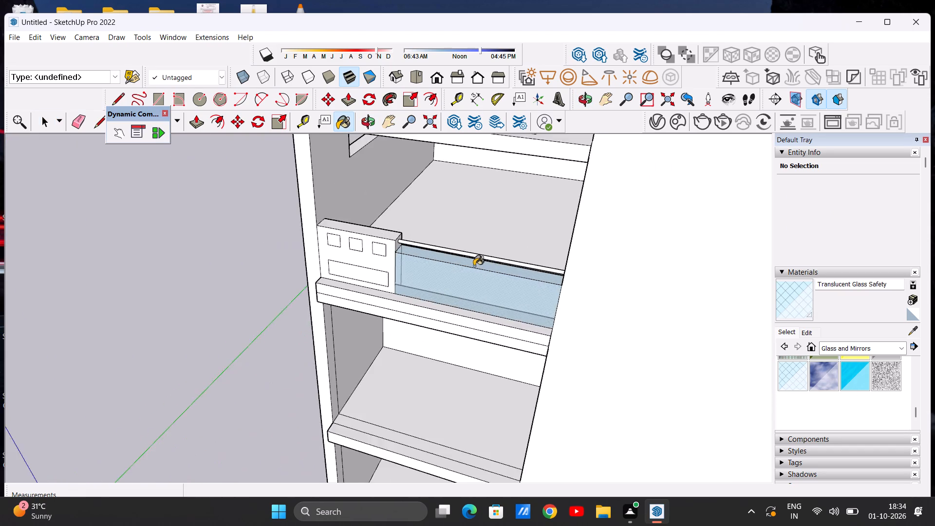
scroll(474, 266, "down", 13)
middle_click_drag(621, 261, 116, 215)
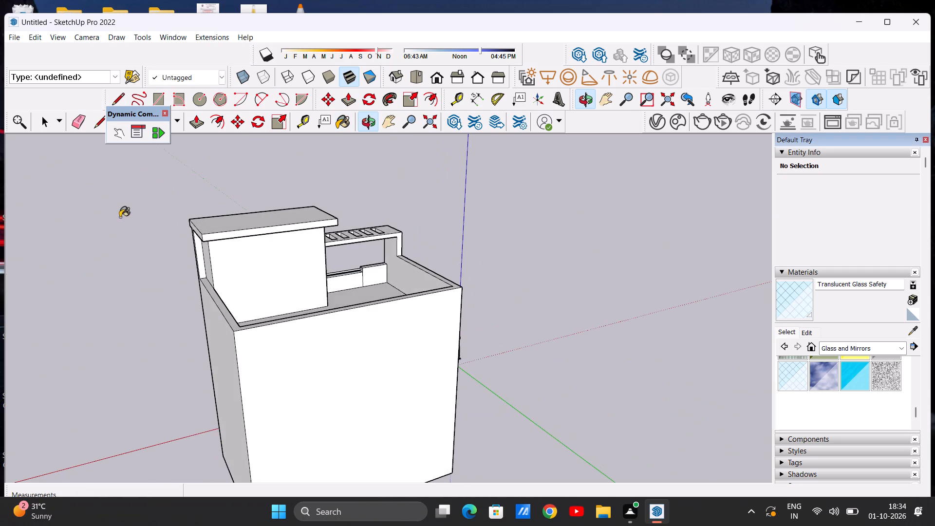
scroll(361, 266, "up", 14)
left_click(314, 292)
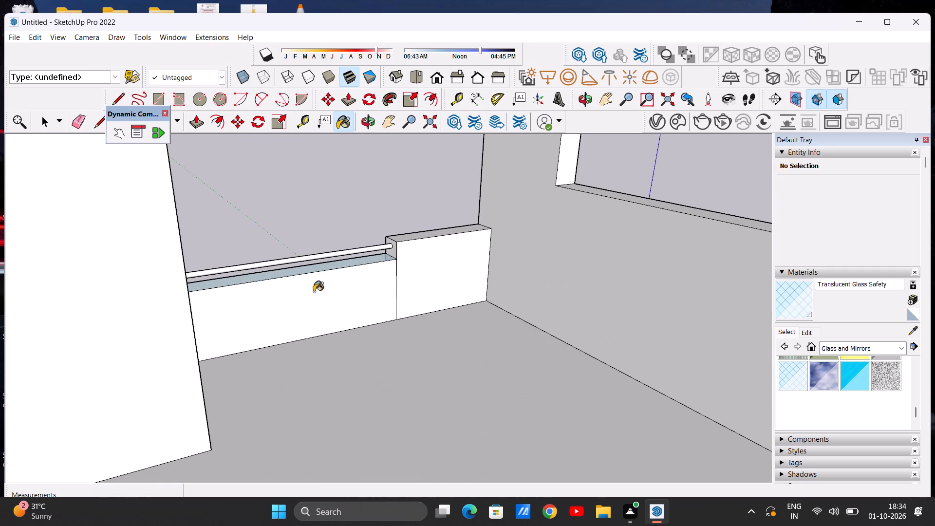
key("space")
Push/Pull the three small squares on the front of the terrace parapet's taller section outward by about 3 7/16".
scroll(323, 285, "down", 13)
middle_click_drag(504, 270, 43, 270)
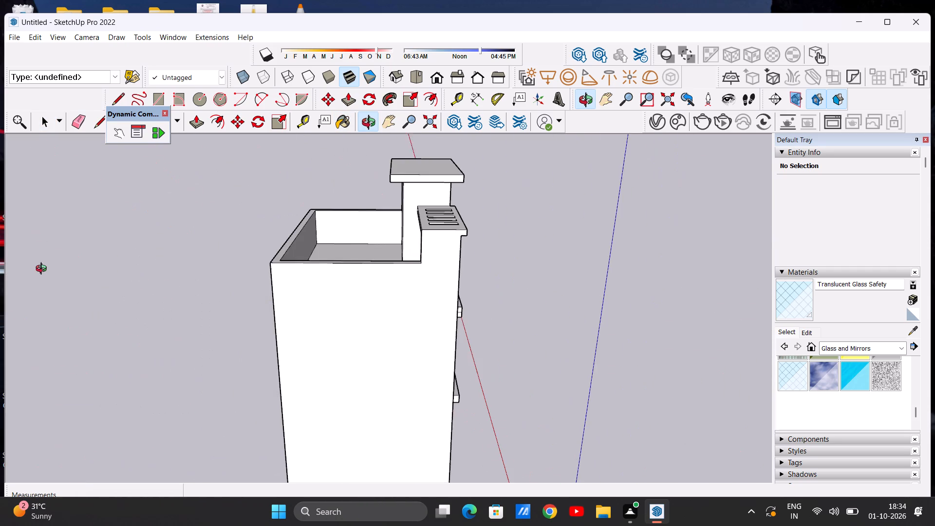
middle_click_drag(43, 270, 42, 270)
middle_click_drag(469, 282, 168, 271)
scroll(361, 298, "up", 7)
scroll(312, 284, "up", 4)
middle_click_drag(275, 283, 338, 273)
scroll(338, 273, "up", 1)
key("p")
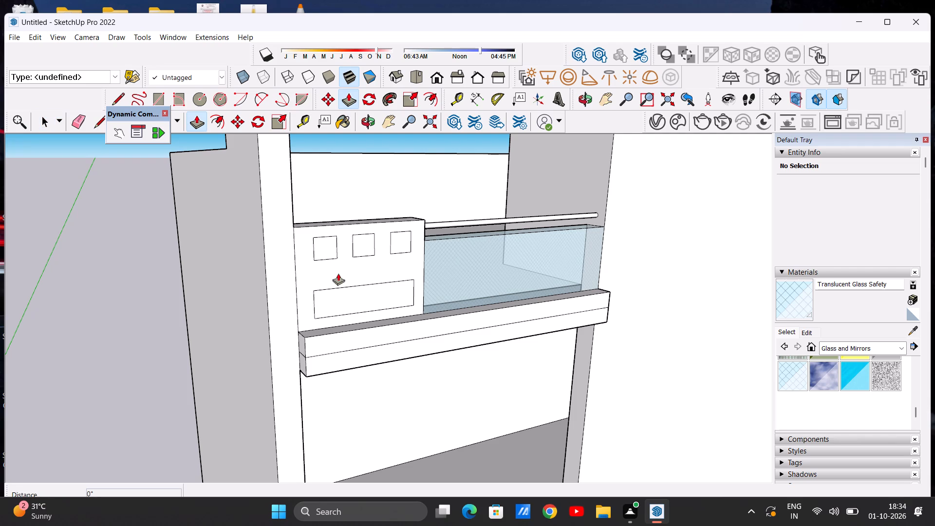
scroll(321, 242, "up", 5)
middle_click_drag(319, 242, 406, 248)
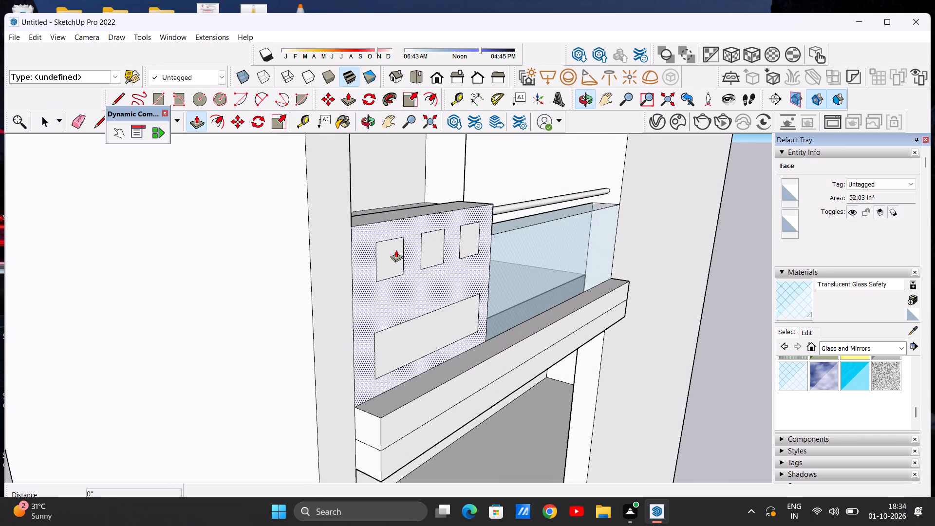
left_click(388, 251)
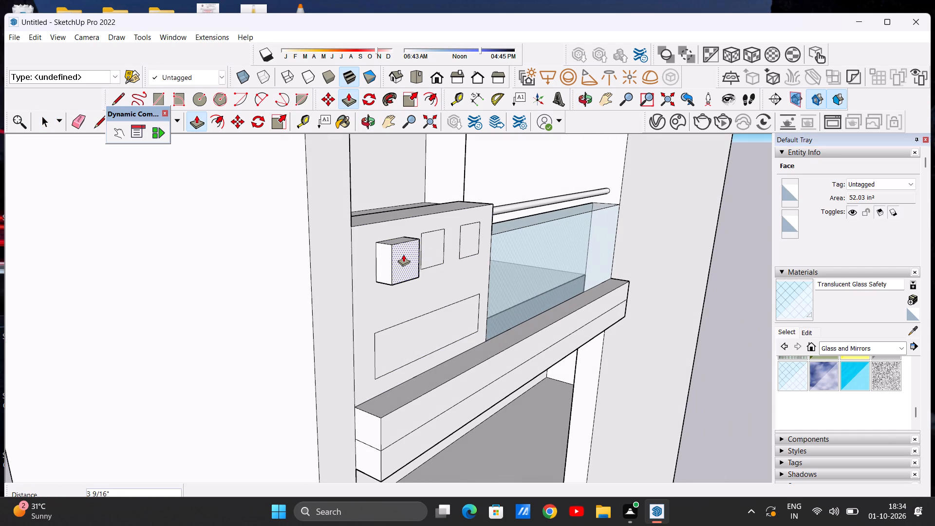
left_click(403, 255)
middle_click_drag(428, 263, 404, 268)
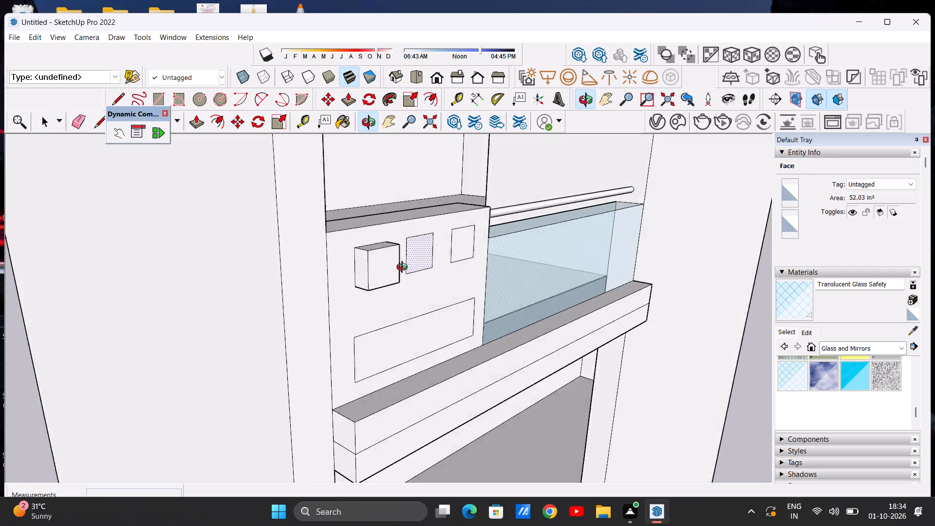
middle_click_drag(404, 268, 318, 282)
left_click(358, 258)
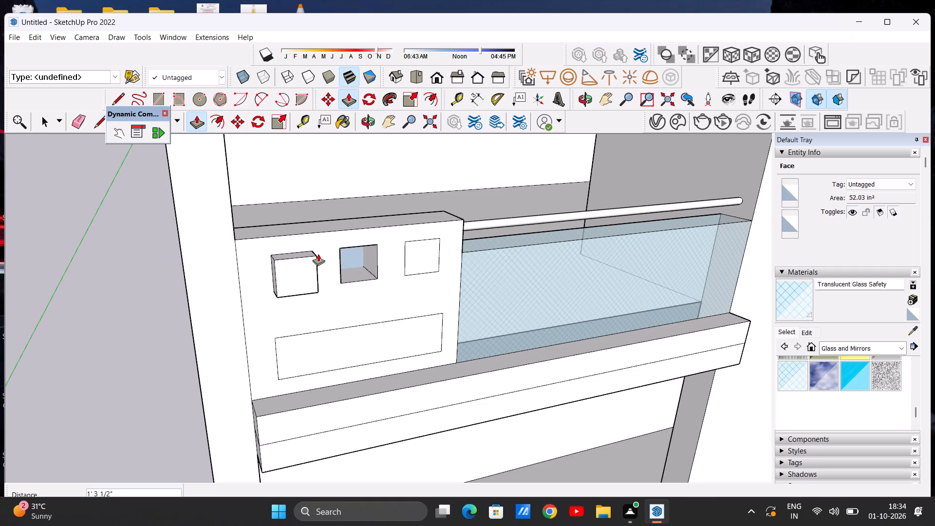
left_click(315, 255)
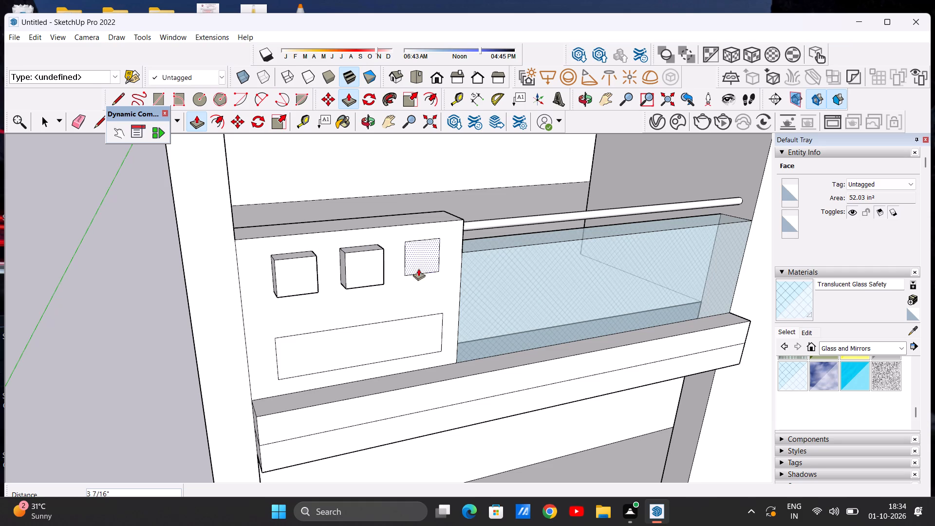
left_click(414, 247)
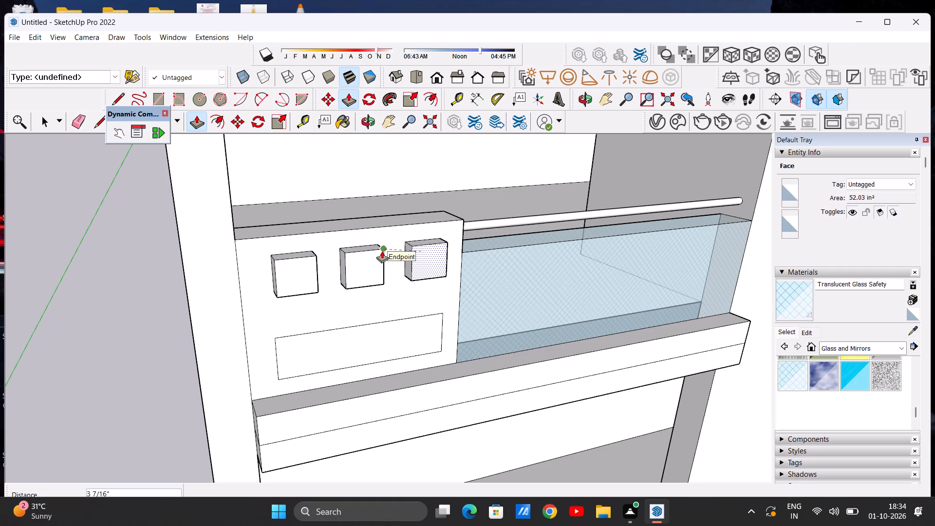
left_click(379, 251)
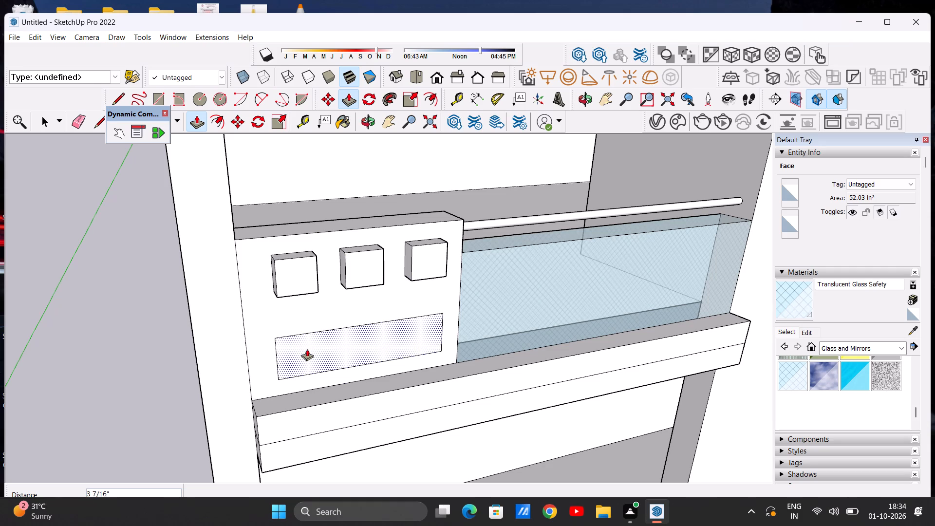
Push/Pull the long rectangle below the three squares on the parapet outward by about 2 3/16".
middle_click_drag(307, 349, 494, 307)
left_click(415, 330)
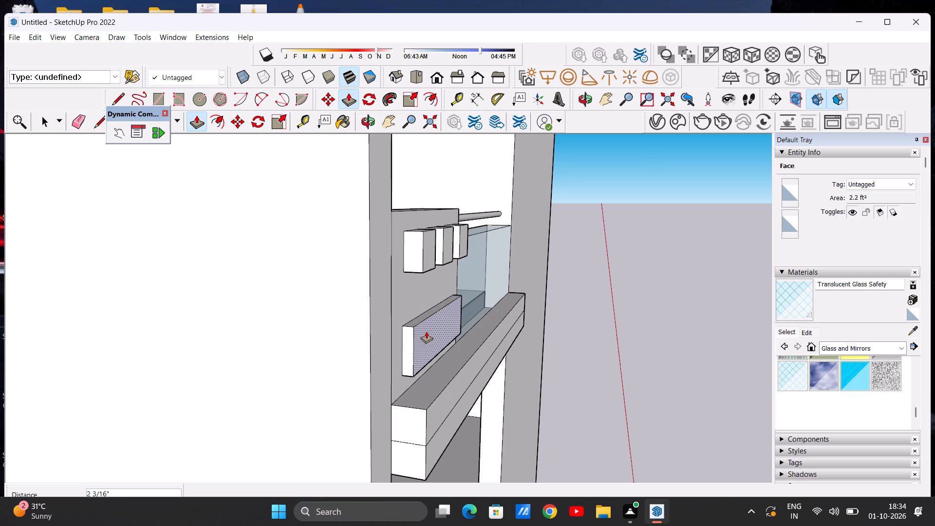
left_click(426, 331)
key("space")
Examine the house's front facade from several angles, from the canopy and terrace parapet down to the ground-floor window.
scroll(357, 304, "down", 12)
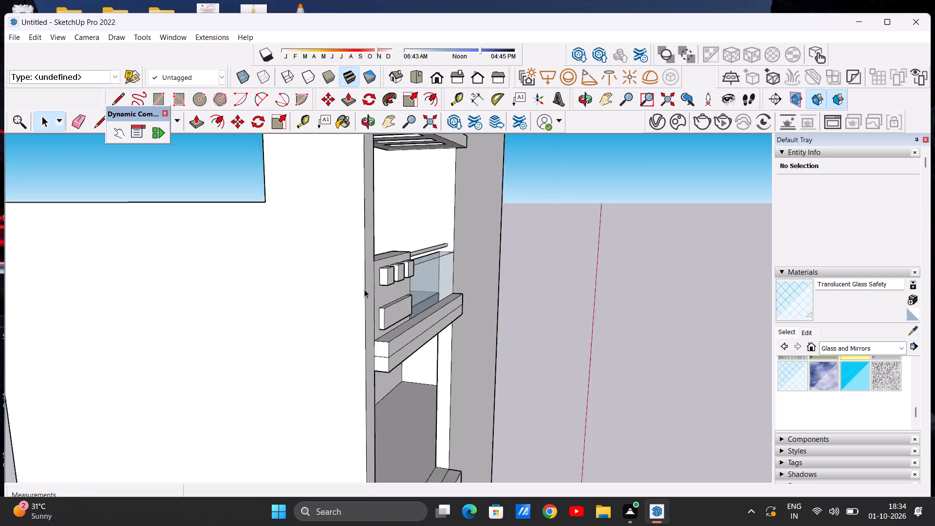
scroll(364, 289, "down", 8)
middle_click_drag(463, 302, 298, 279)
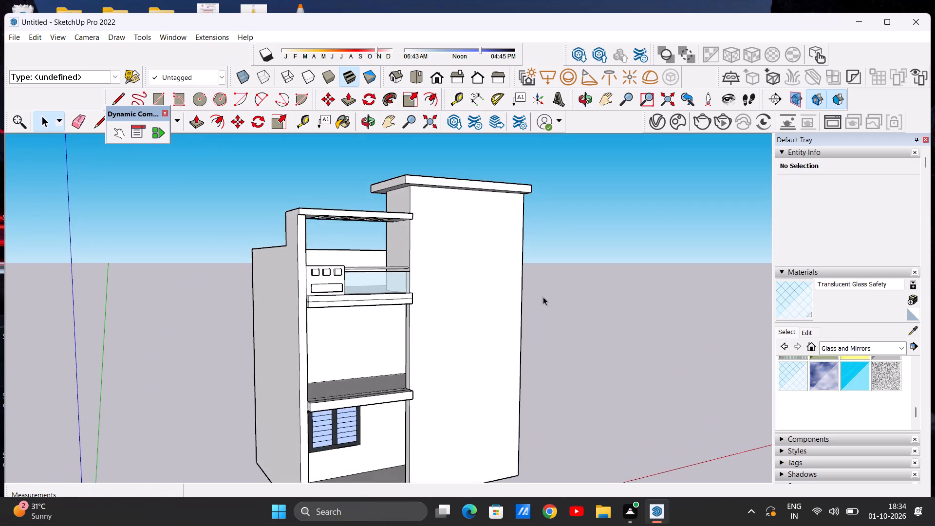
middle_click_drag(543, 297, 380, 302)
scroll(479, 294, "down", 9)
middle_click_drag(402, 306, 437, 309)
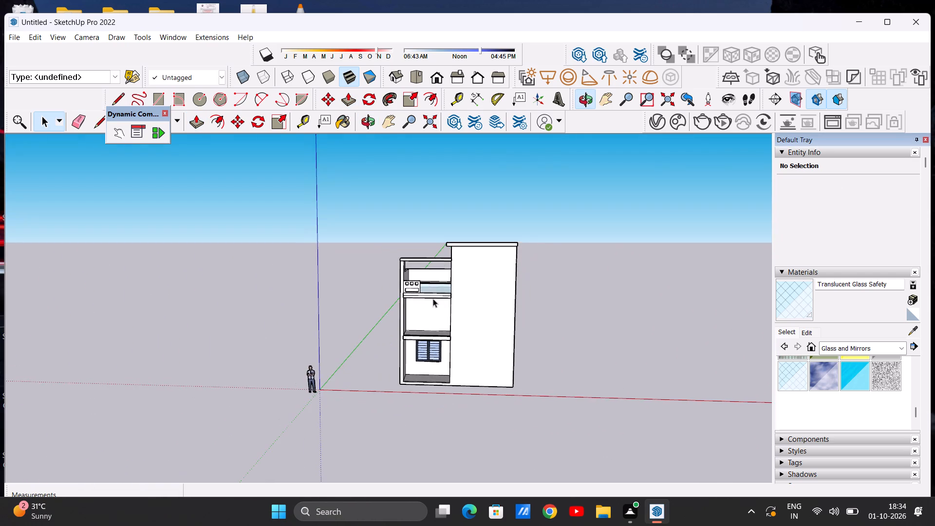
scroll(417, 291, "up", 17)
scroll(423, 294, "down", 3)
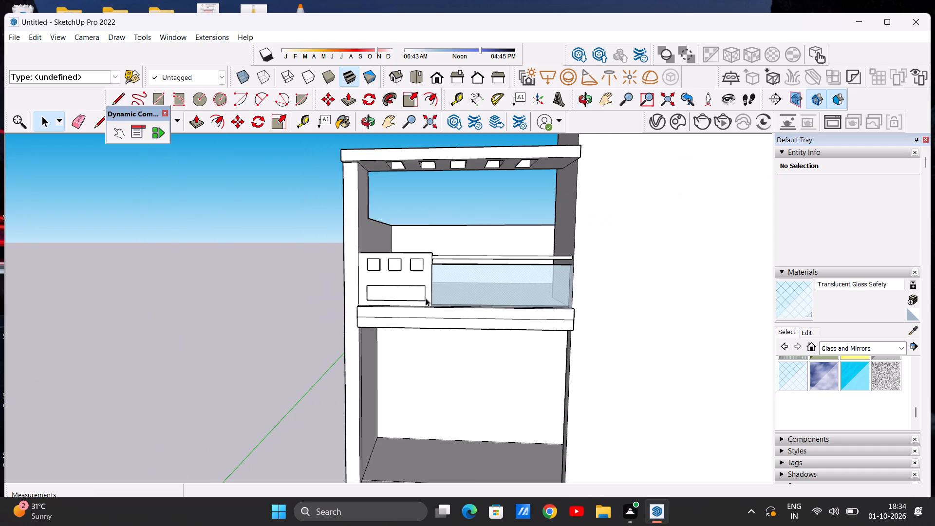
scroll(460, 293, "down", 10)
scroll(488, 419, "up", 3)
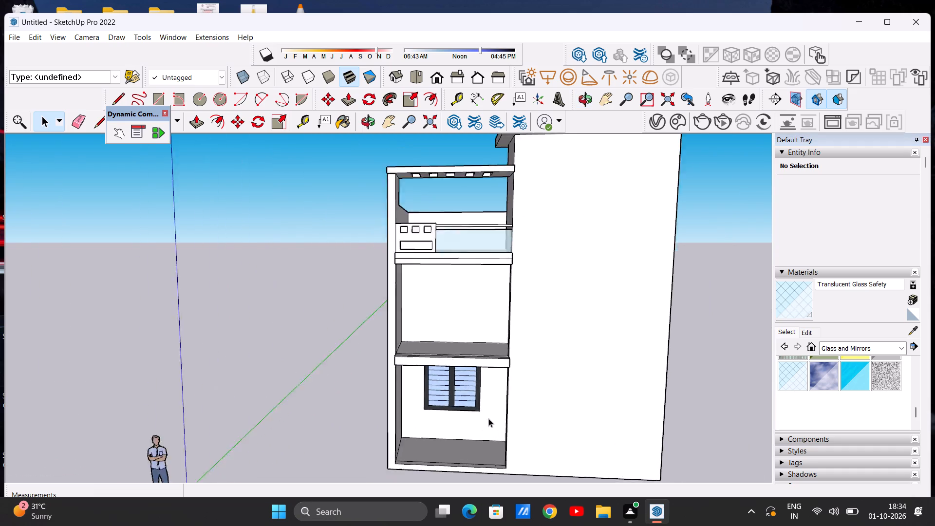
scroll(488, 418, "up", 6)
scroll(486, 348, "down", 9)
middle_click_drag(503, 377, 502, 376)
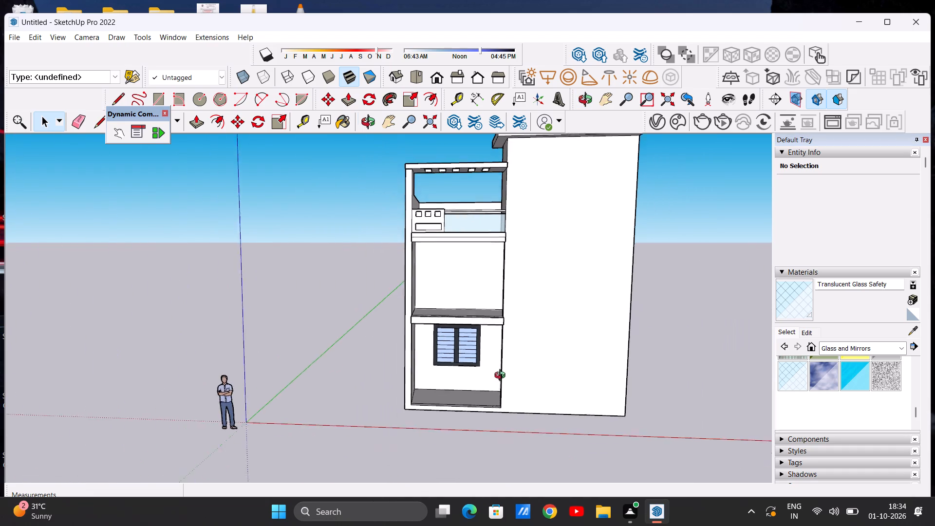
middle_click_drag(502, 376, 530, 371)
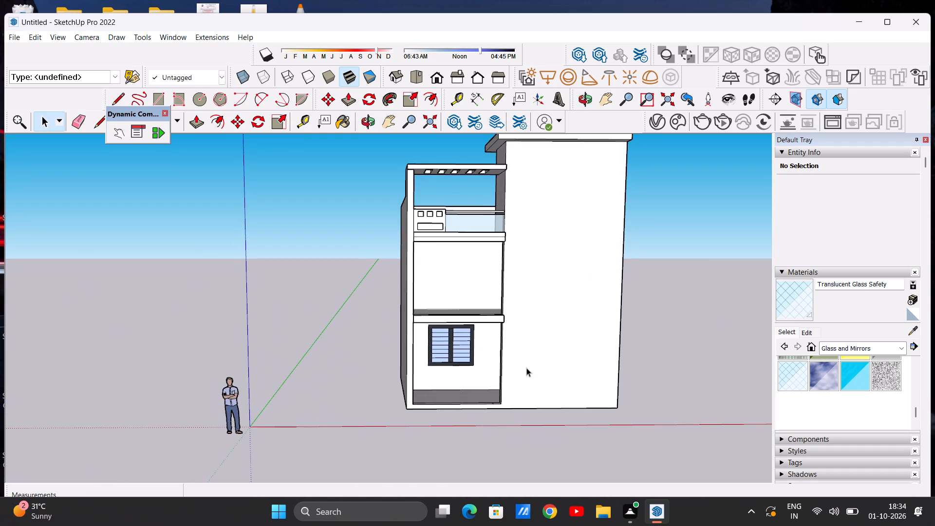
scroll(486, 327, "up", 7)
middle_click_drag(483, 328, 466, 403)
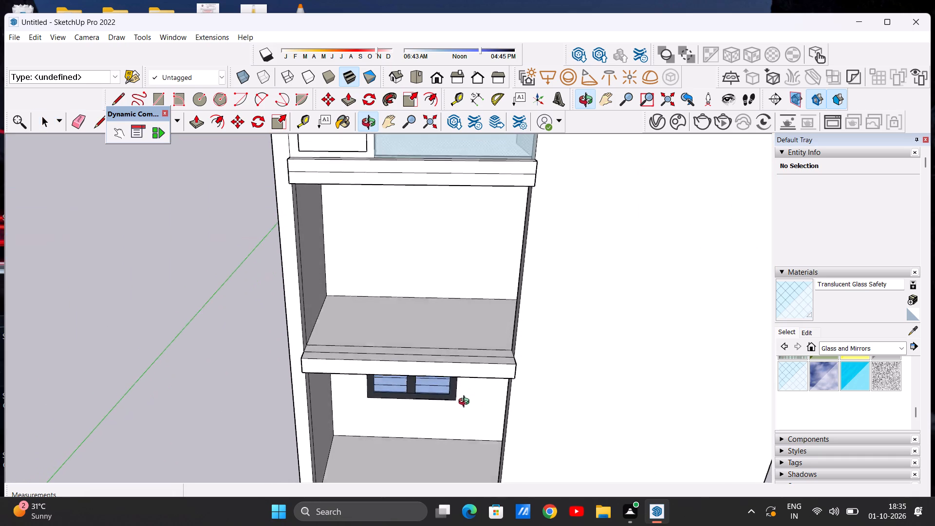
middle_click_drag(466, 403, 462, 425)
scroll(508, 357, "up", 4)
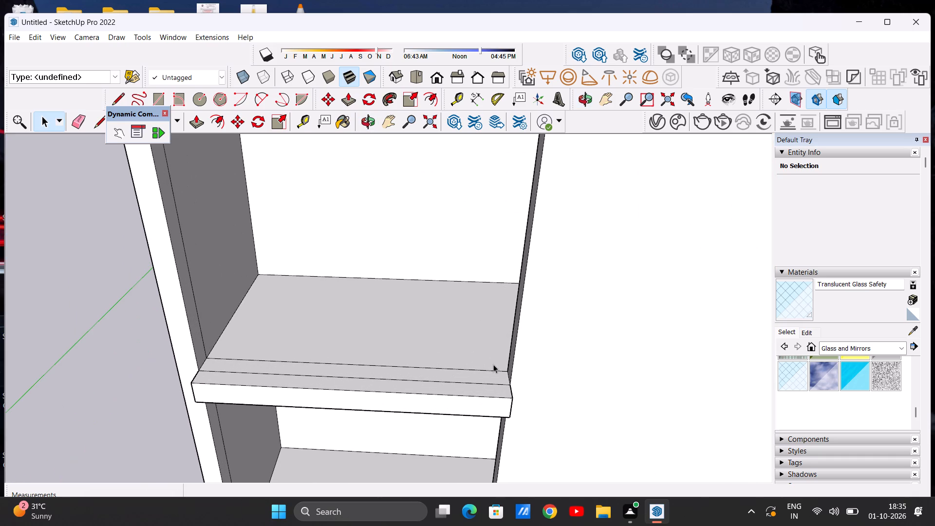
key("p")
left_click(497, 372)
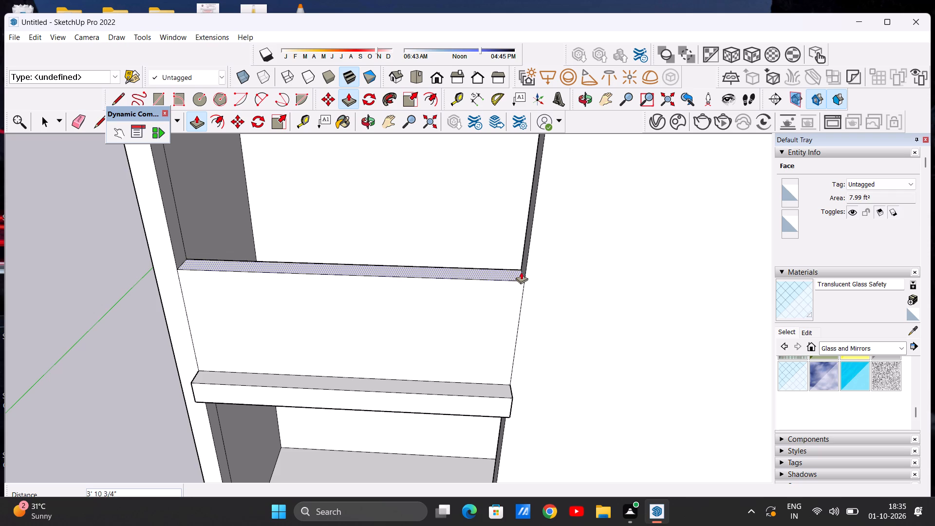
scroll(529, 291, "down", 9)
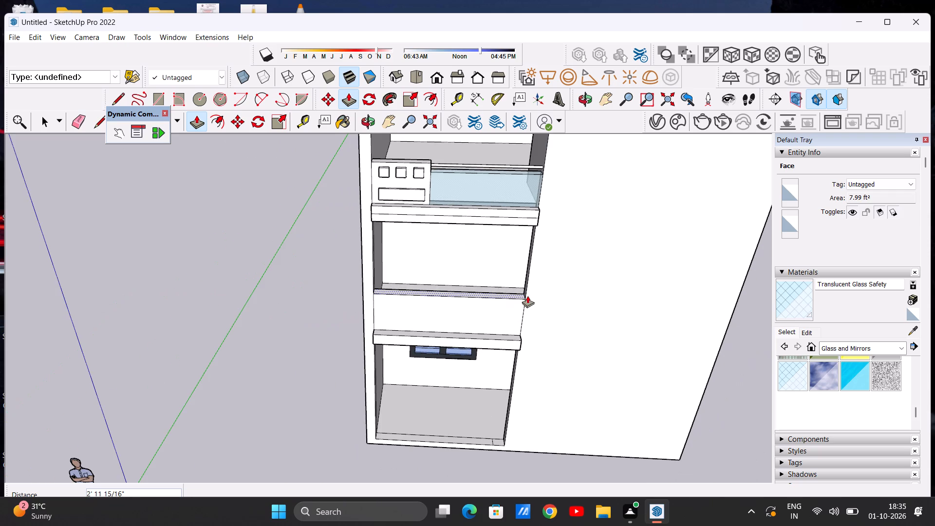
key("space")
Measure the height of the terrace parapet's taller patterned section with the Dimension tool.
scroll(373, 200, "down", 5)
scroll(388, 179, "up", 5)
middle_click_drag(359, 200, 383, 159)
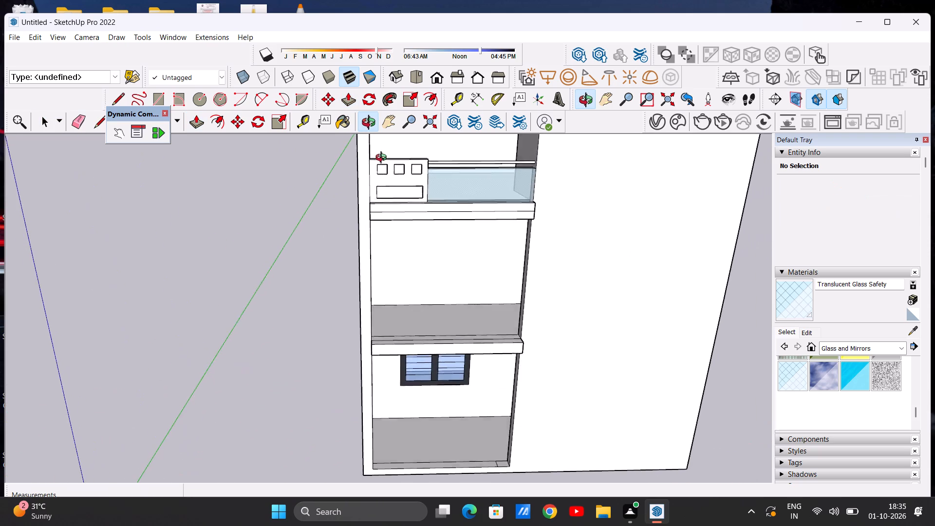
middle_click_drag(383, 159, 381, 143)
scroll(381, 154, "up", 7)
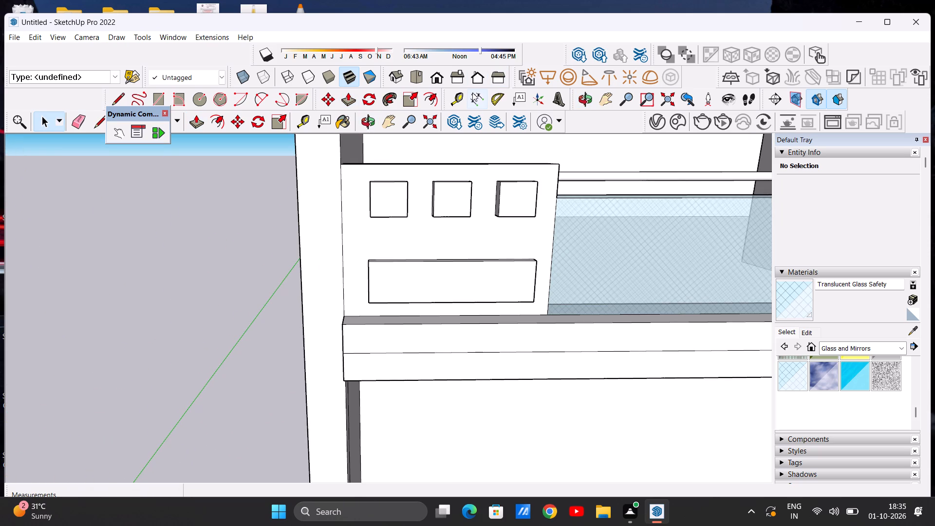
left_click(472, 93)
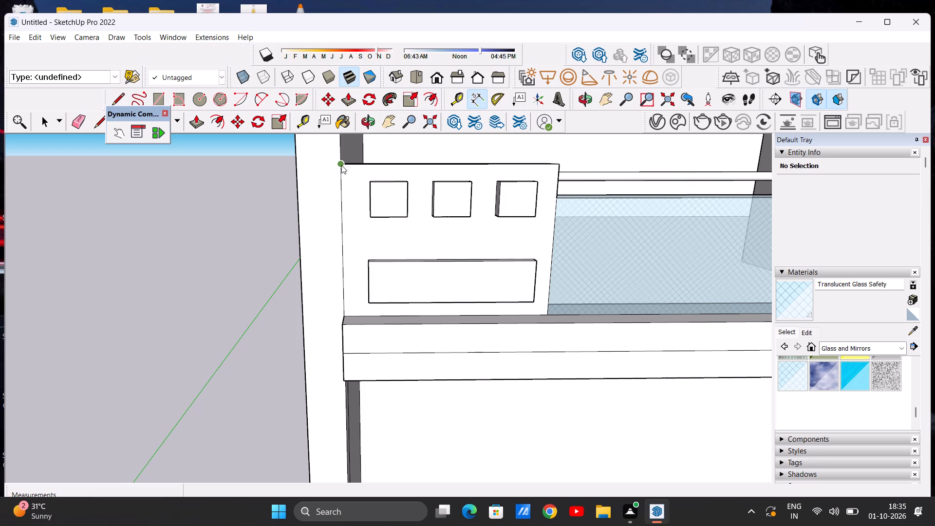
left_click(341, 165)
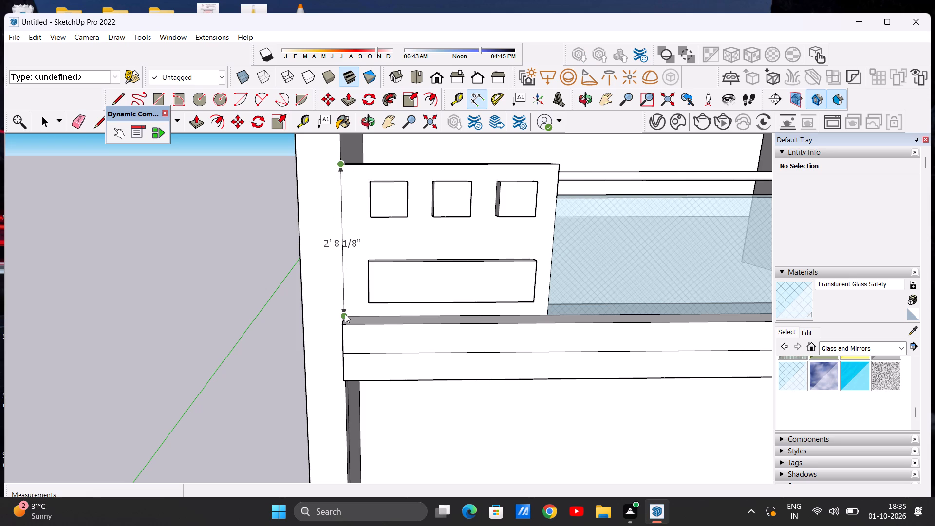
key("space")
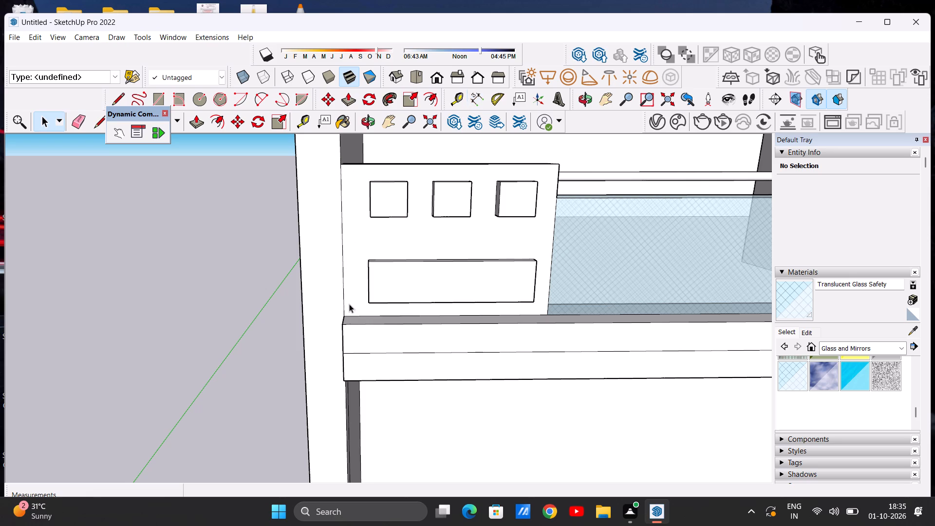
Push/Pull the narrow inner strip along the front edge of the middle-floor slab up 3' to form a parapet.
scroll(353, 279, "down", 20)
scroll(435, 357, "up", 14)
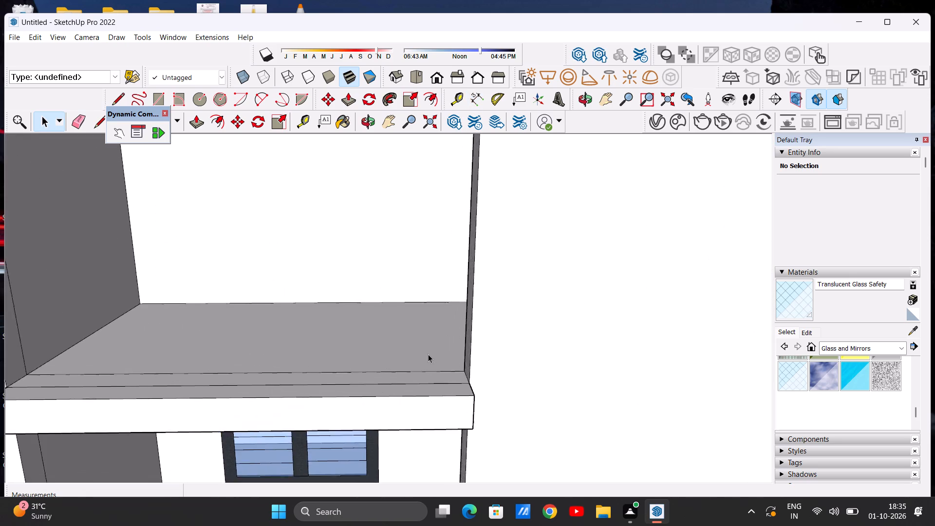
scroll(428, 354, "up", 2)
key("p")
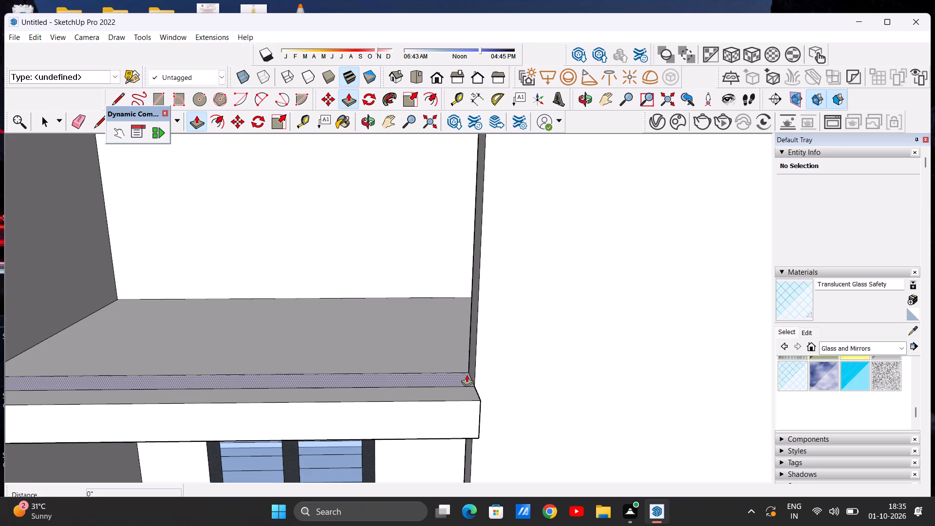
left_click(467, 375)
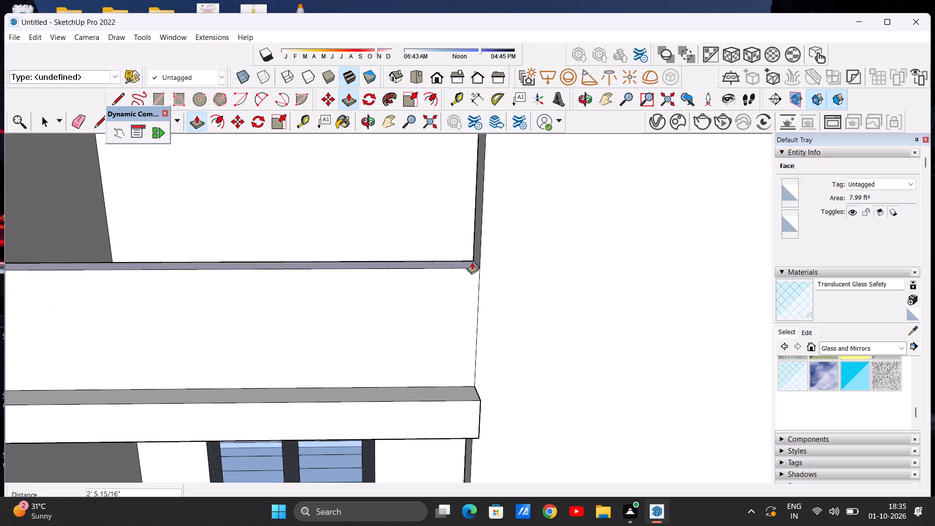
type("3'")
key("Return")
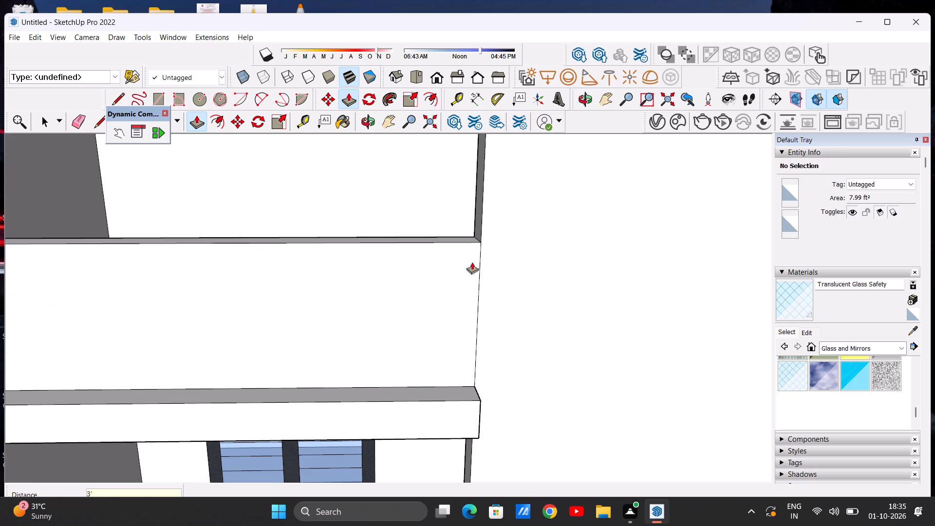
key("space")
Examine the middle-floor parapet against the terrace parapet above and the window below.
scroll(480, 315, "down", 14)
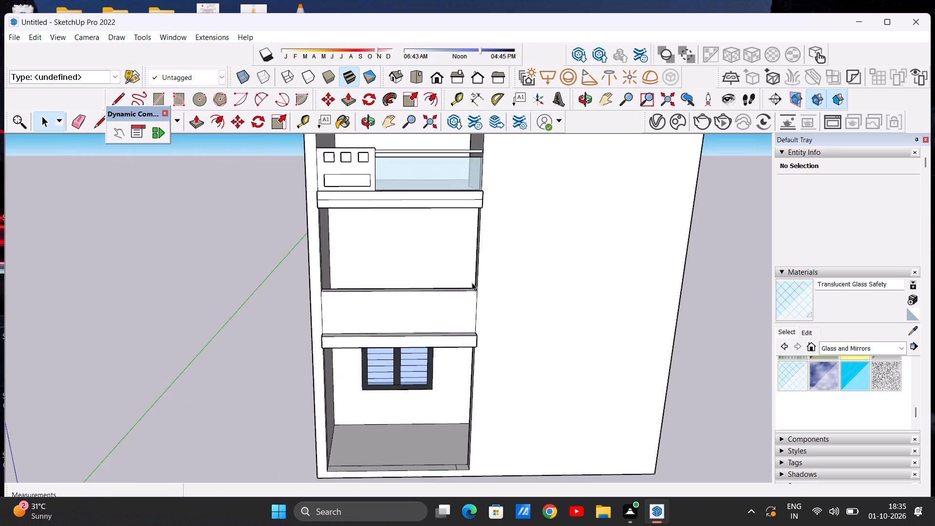
scroll(472, 282, "down", 6)
middle_click_drag(464, 298, 445, 247)
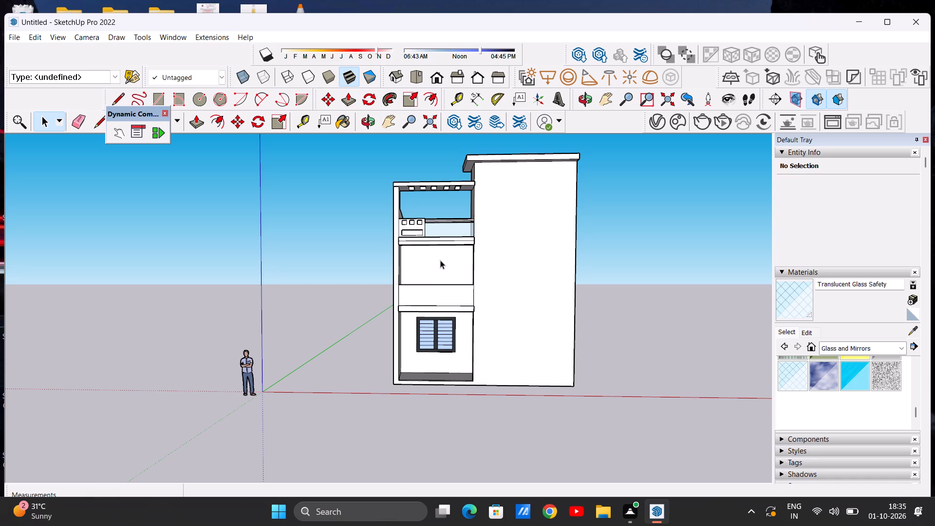
scroll(404, 296, "up", 6)
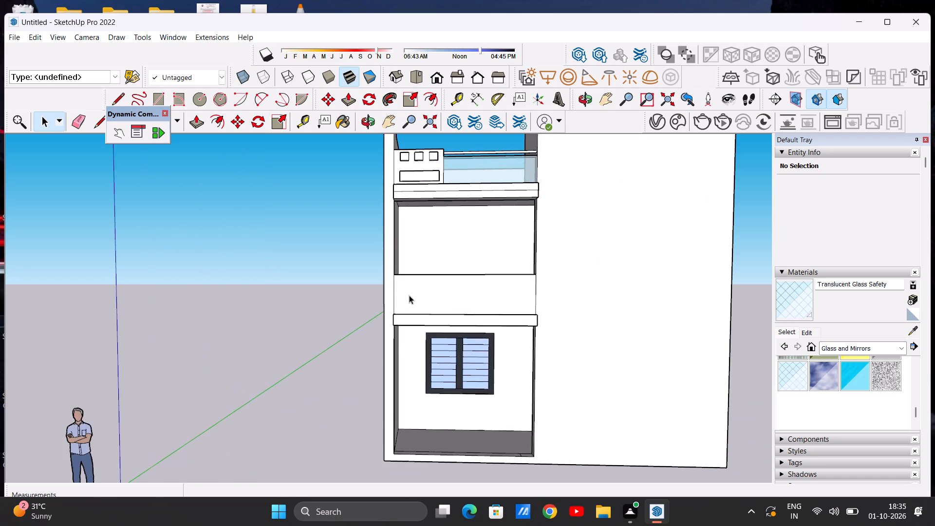
scroll(424, 289, "up", 6)
scroll(400, 295, "down", 3)
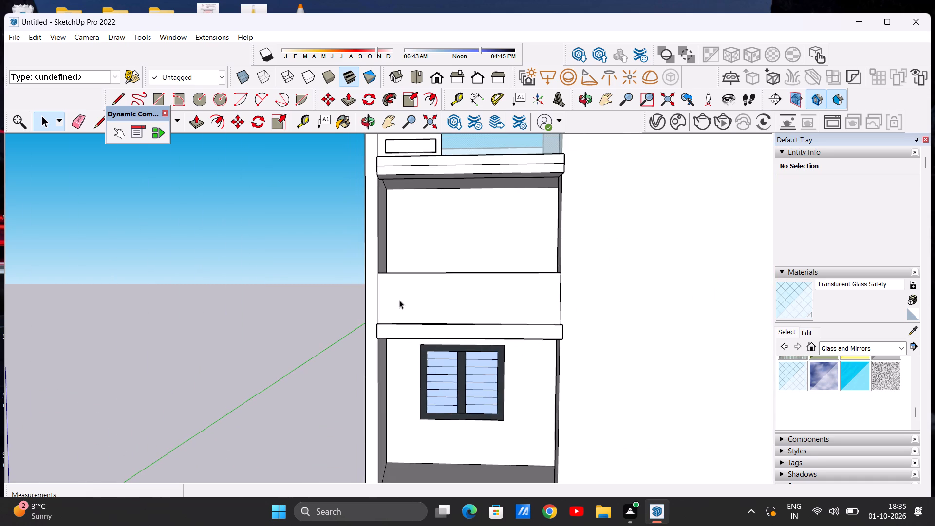
scroll(399, 300, "down", 1)
scroll(488, 299, "up", 2)
scroll(455, 277, "down", 8)
scroll(450, 207, "up", 5)
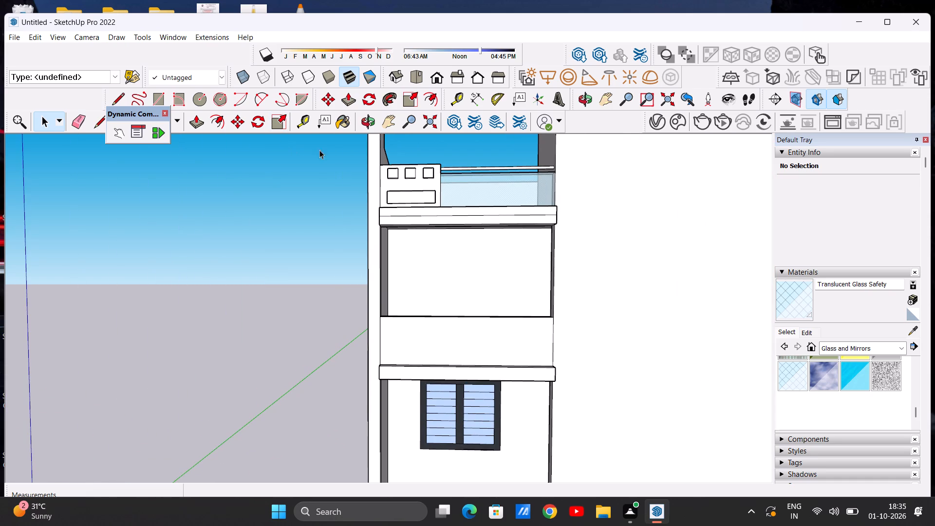
Draw a vertical 3' line down the middle-floor parapet's front face, dividing off its narrower outer section.
key("l")
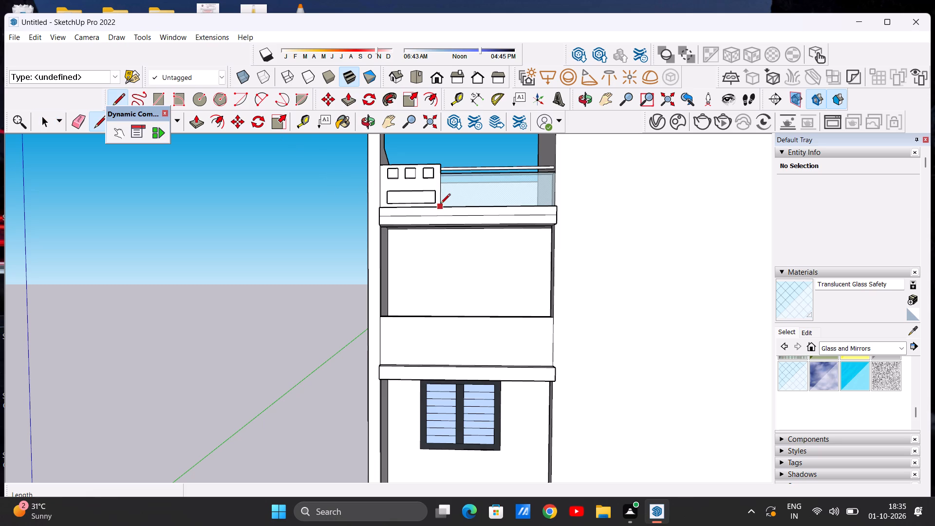
left_click(439, 318)
scroll(441, 366, "up", 5)
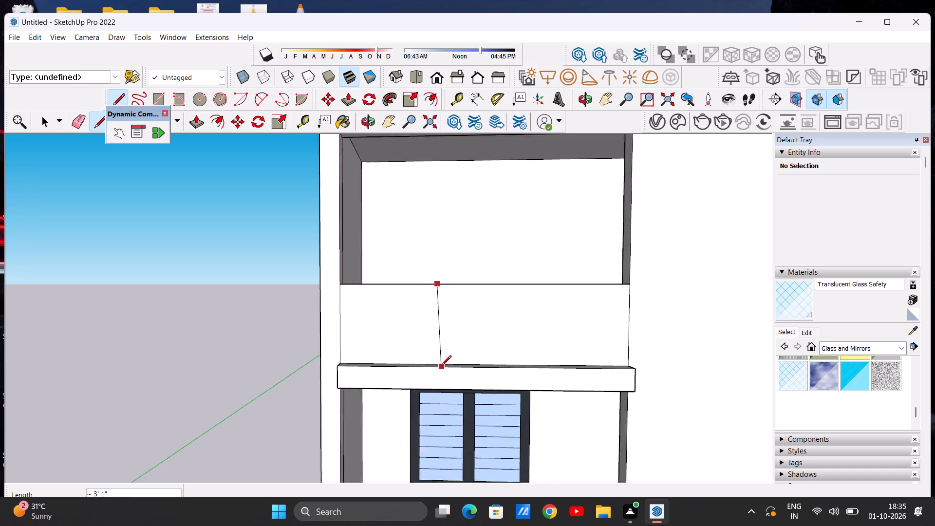
scroll(441, 366, "up", 7)
left_click(432, 363)
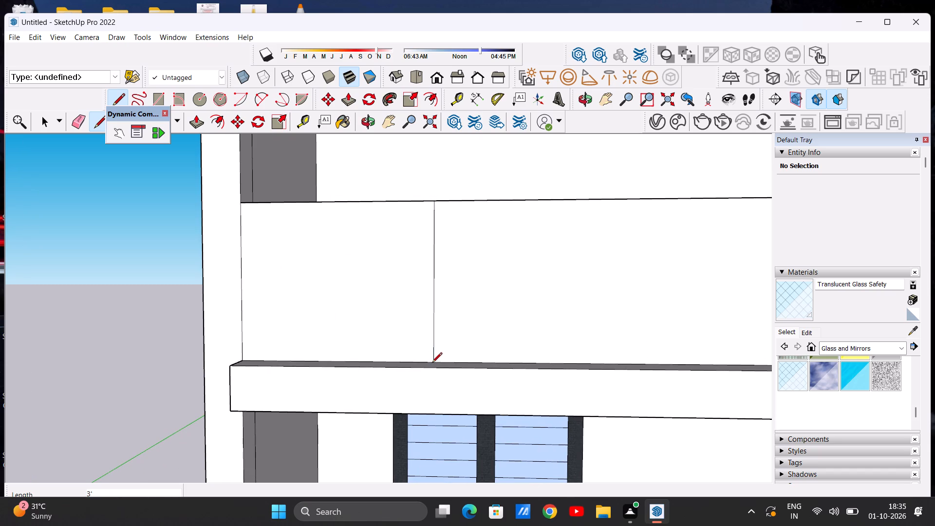
key("space")
Examine the divided middle-floor parapet in relation to the terrace parapet above and the window below.
scroll(448, 388, "down", 18)
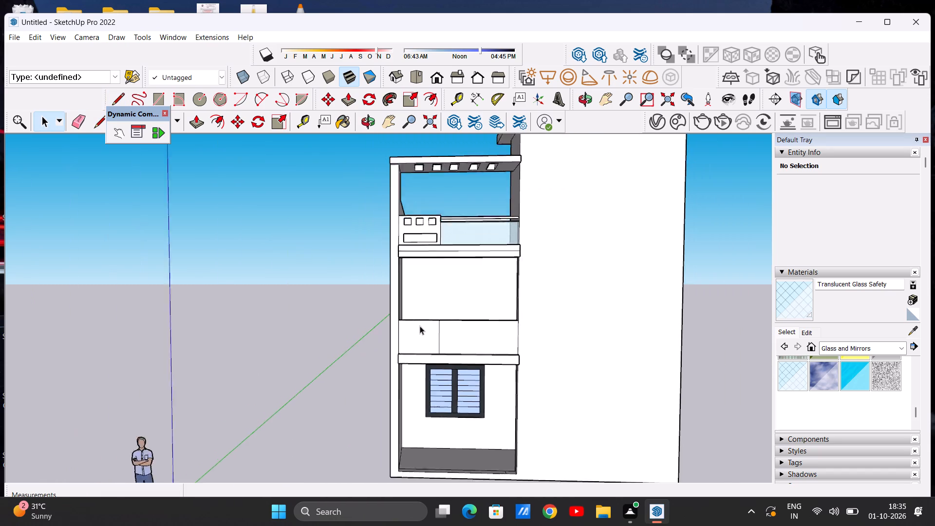
scroll(420, 326, "down", 2)
scroll(427, 347, "up", 7)
scroll(433, 347, "down", 5)
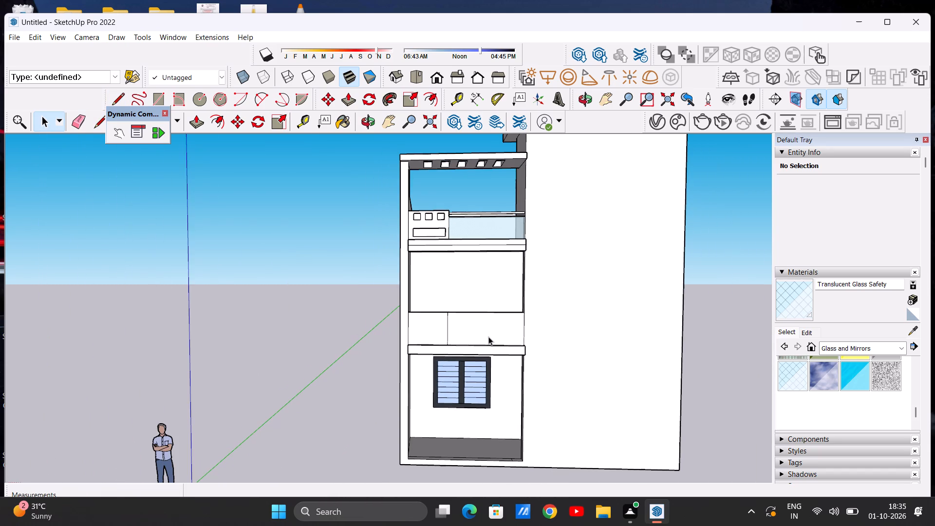
middle_click_drag(431, 338, 432, 313)
scroll(442, 329, "up", 6)
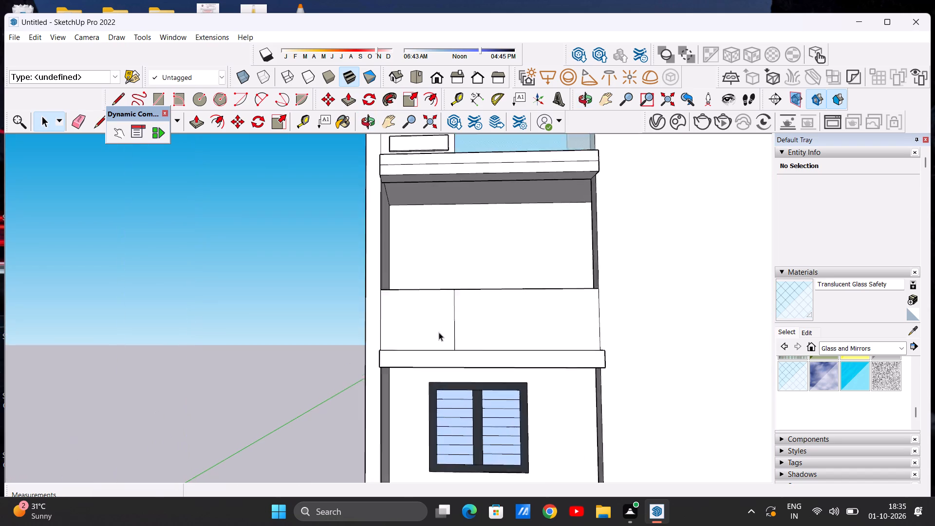
scroll(439, 332, "up", 7)
scroll(414, 332, "down", 5)
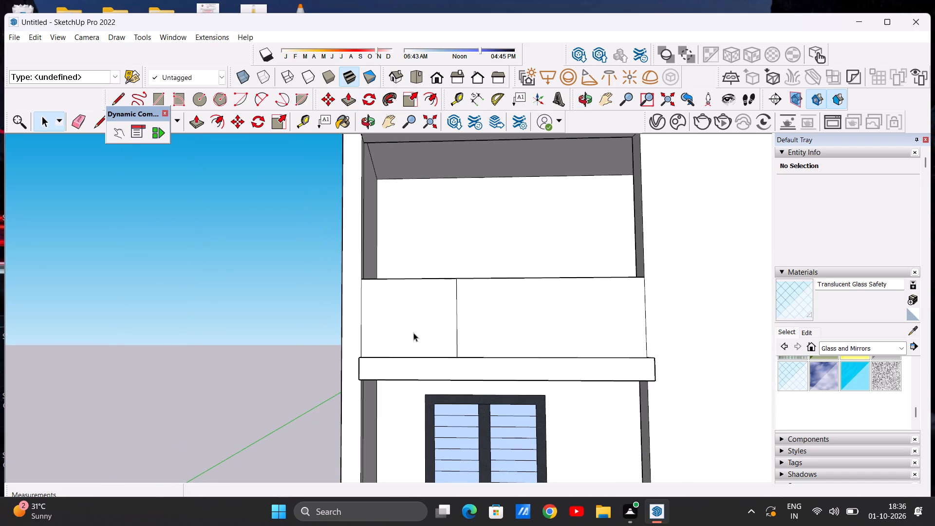
scroll(407, 332, "down", 2)
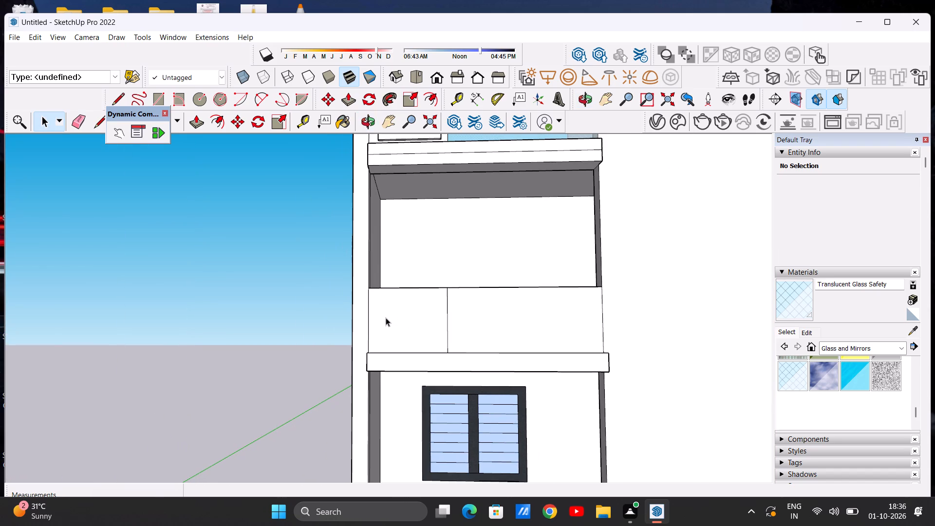
scroll(387, 320, "down", 7)
scroll(394, 322, "up", 6)
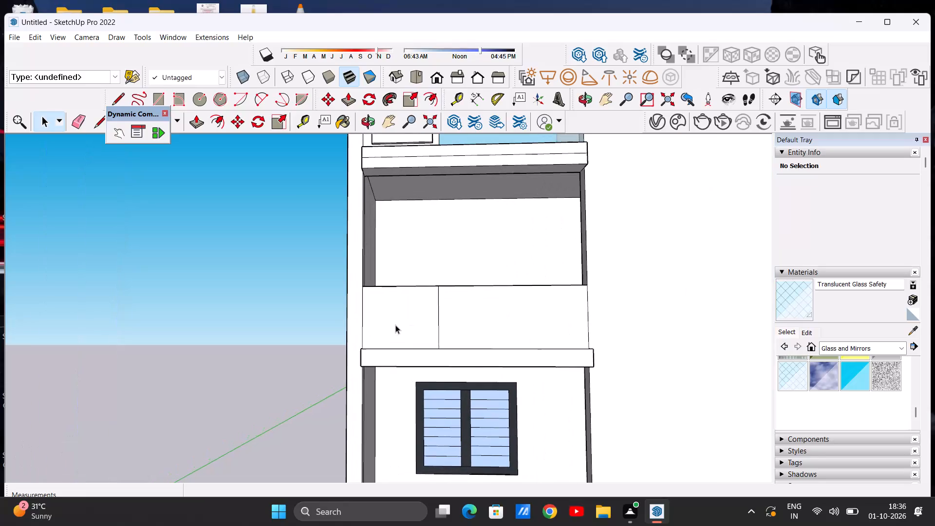
scroll(389, 327, "up", 5)
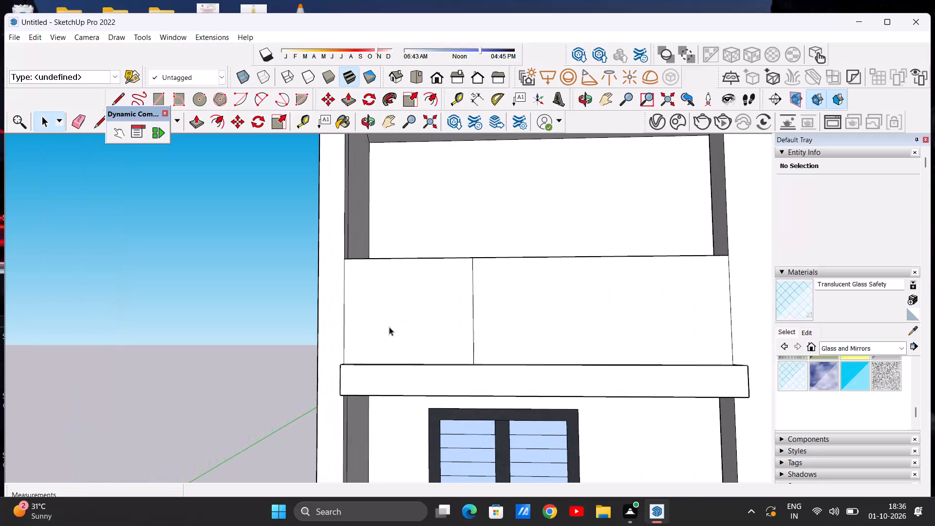
Erase the outer vertical edges where the middle-floor and terrace parapets meet the side wall's front face.
key("e")
scroll(360, 334, "up", 4)
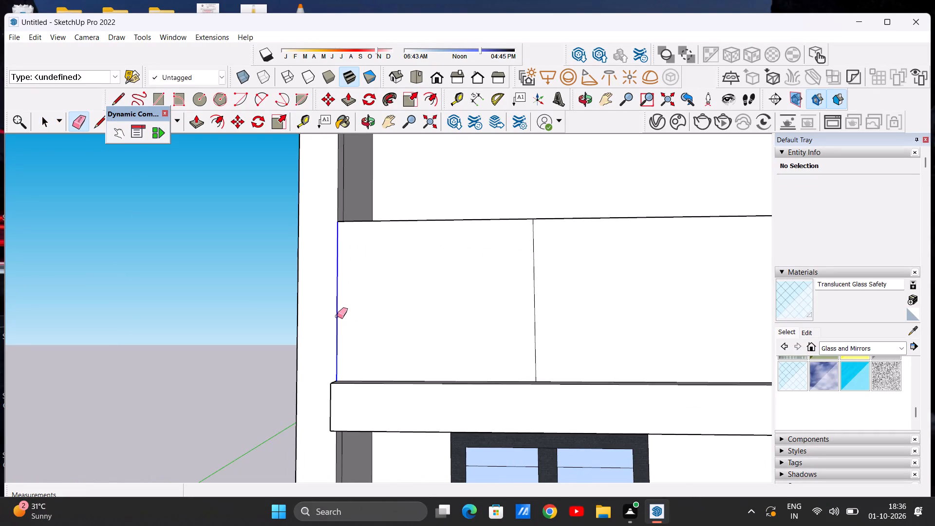
left_click(337, 316)
scroll(365, 332, "down", 15)
scroll(361, 207, "up", 5)
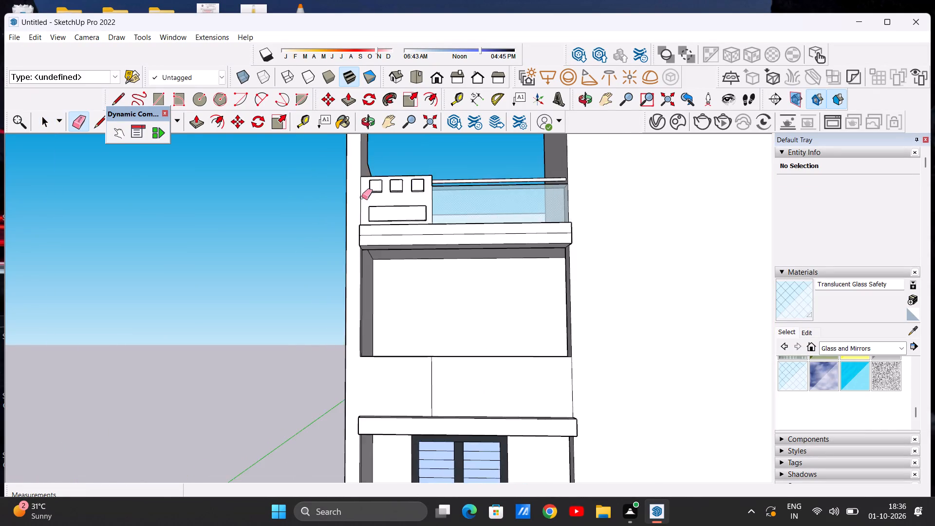
scroll(362, 197, "up", 6)
left_click(359, 205)
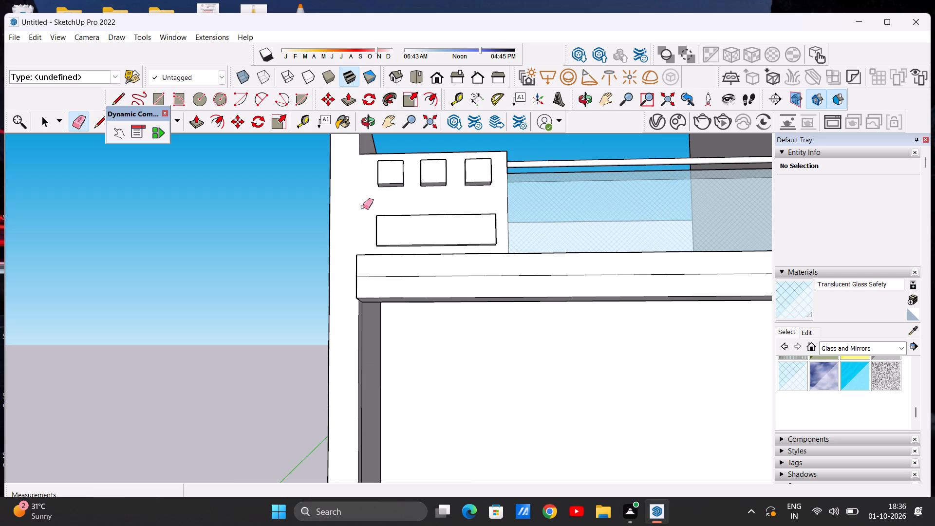
key("space")
Examine the terrace parapet's pattern of three squares and a bar against the plain middle-floor parapet section.
scroll(378, 250, "down", 12)
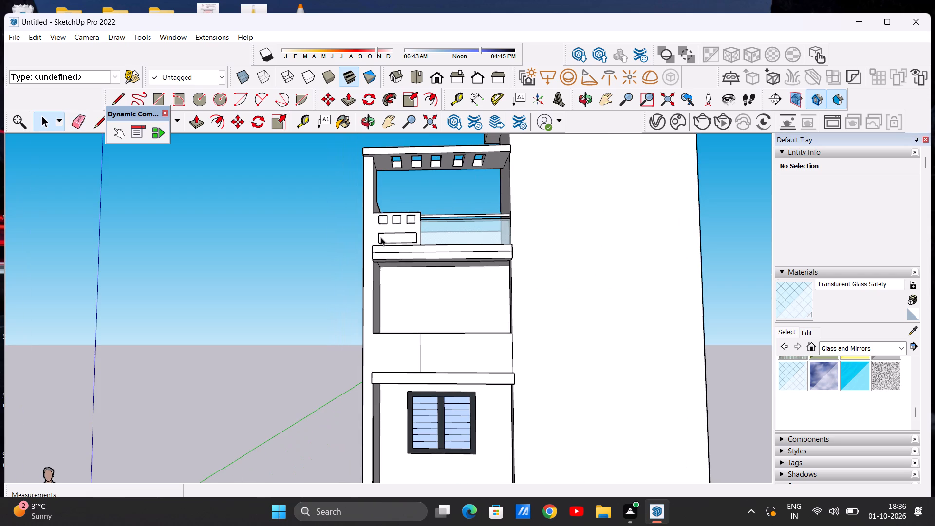
scroll(391, 242, "down", 4)
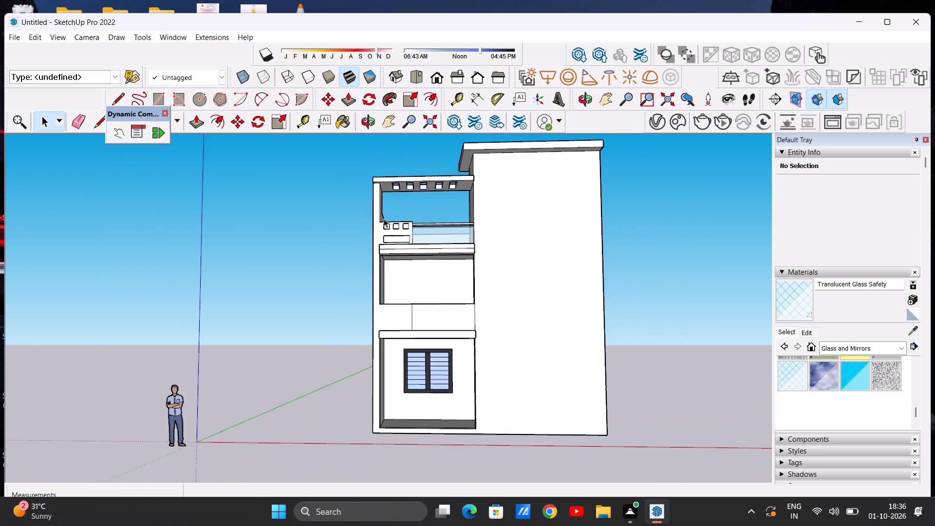
scroll(382, 218, "up", 13)
scroll(388, 255, "down", 10)
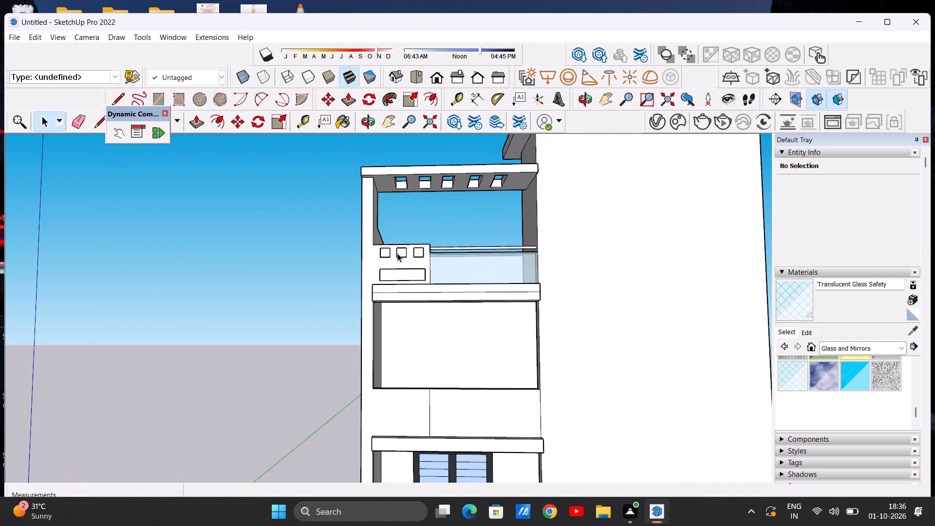
scroll(407, 264, "down", 4)
scroll(394, 373, "up", 6)
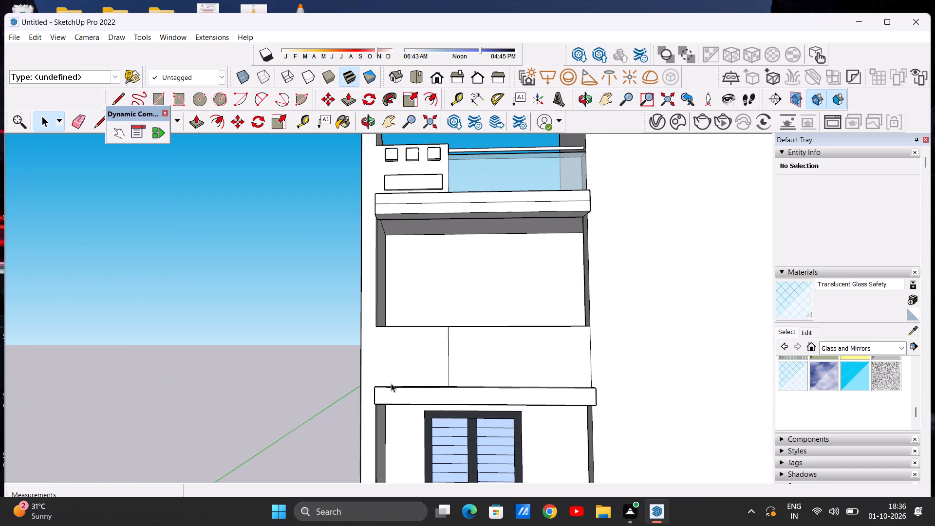
scroll(393, 351, "up", 5)
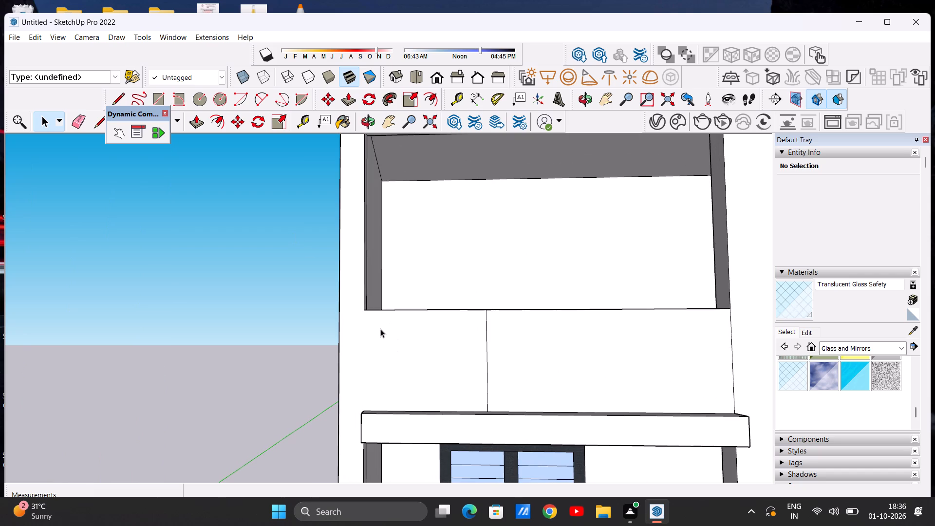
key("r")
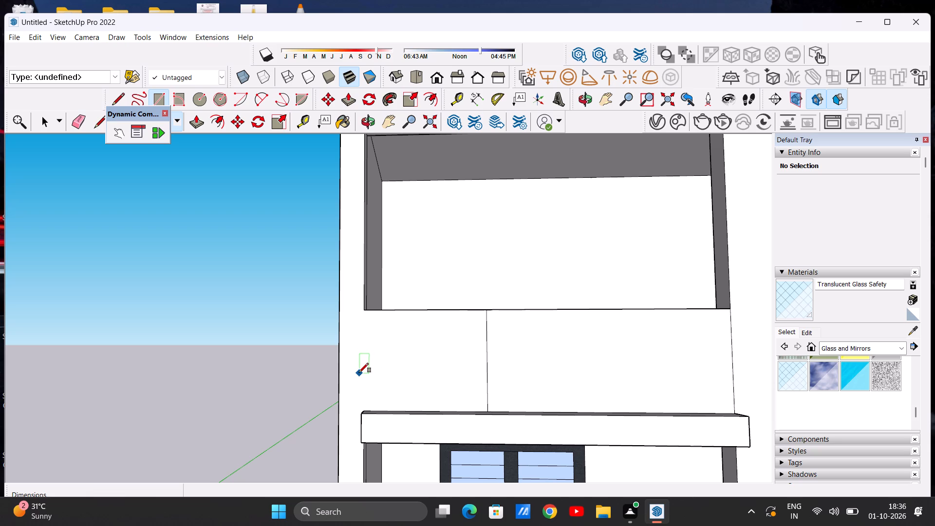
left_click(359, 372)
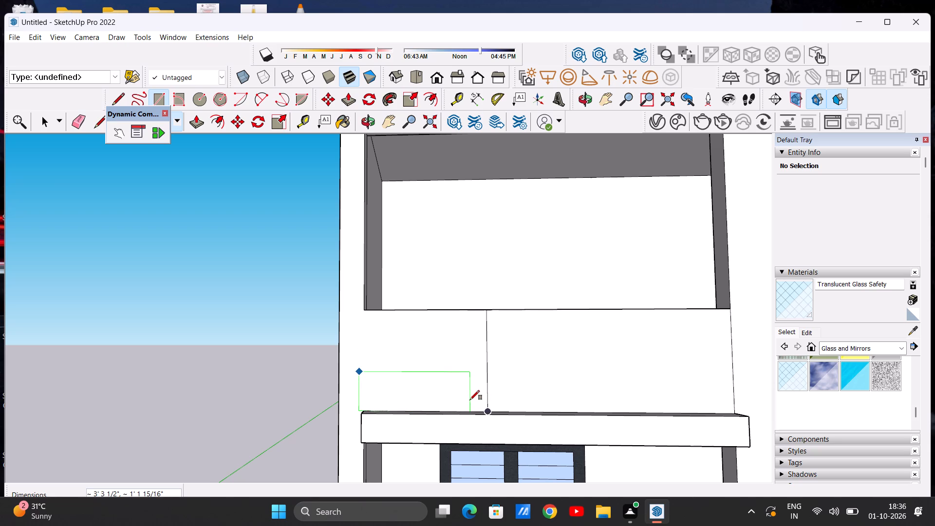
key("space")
Draw a horizontal rectangle about 3' 4 1/2" by 10 3/8" on the lower part of the middle-floor parapet's narrower section.
key("r")
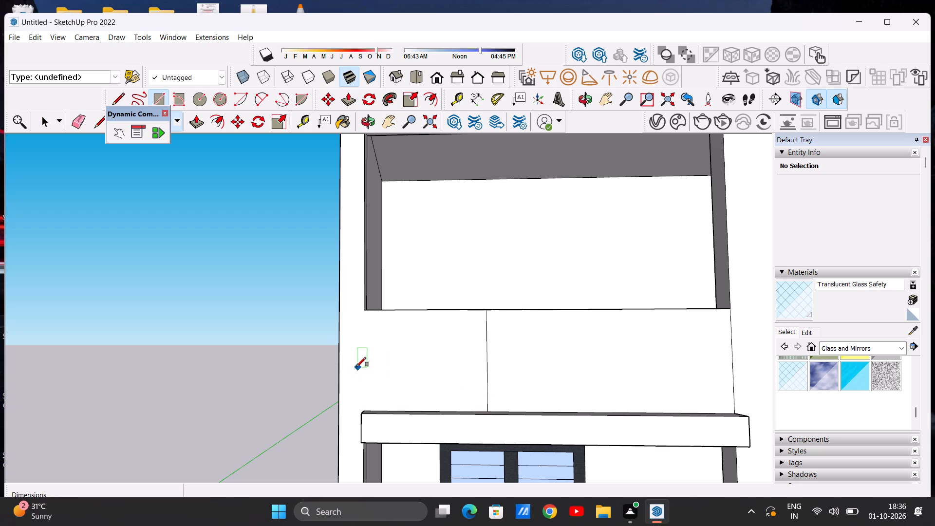
left_click(358, 365)
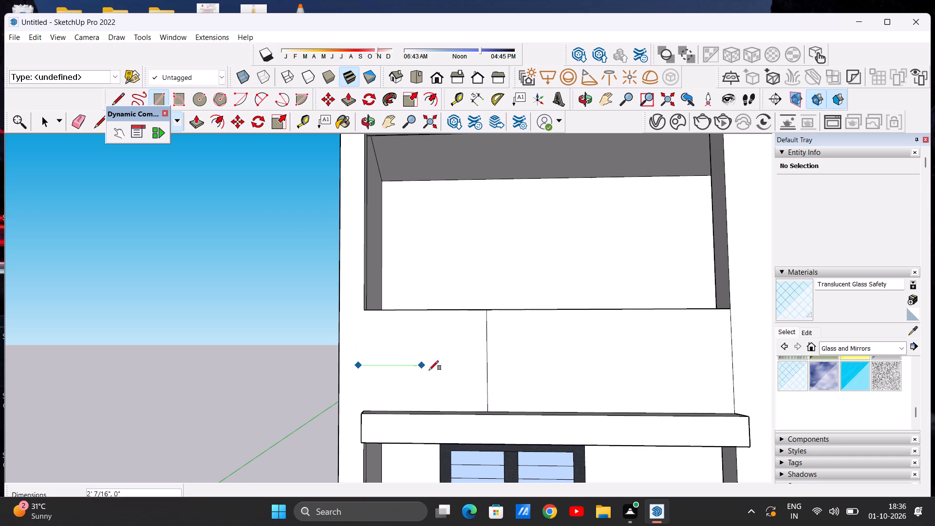
left_click(472, 395)
key("space")
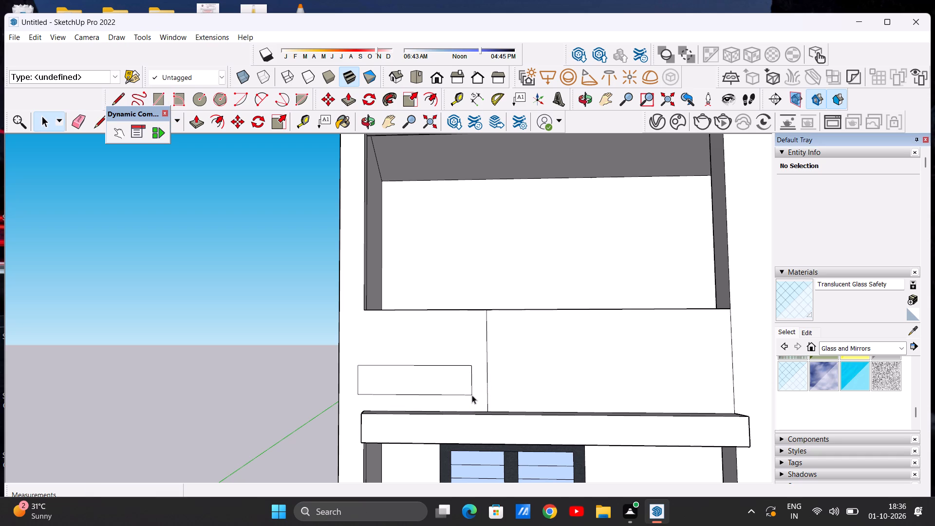
Draw a square of about 10 7/8" above the outer end of the rectangle on the middle-floor parapet.
type("R")
scroll(369, 323, "up", 7)
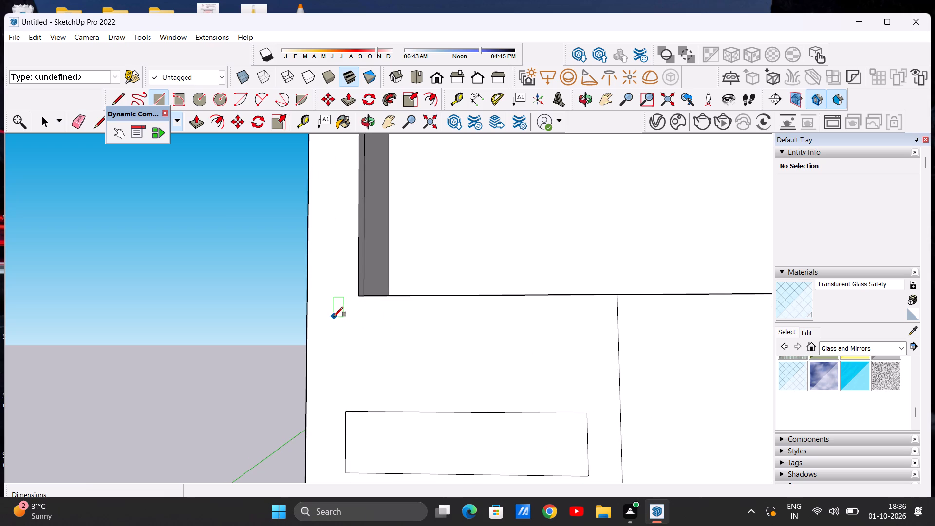
left_click(331, 315)
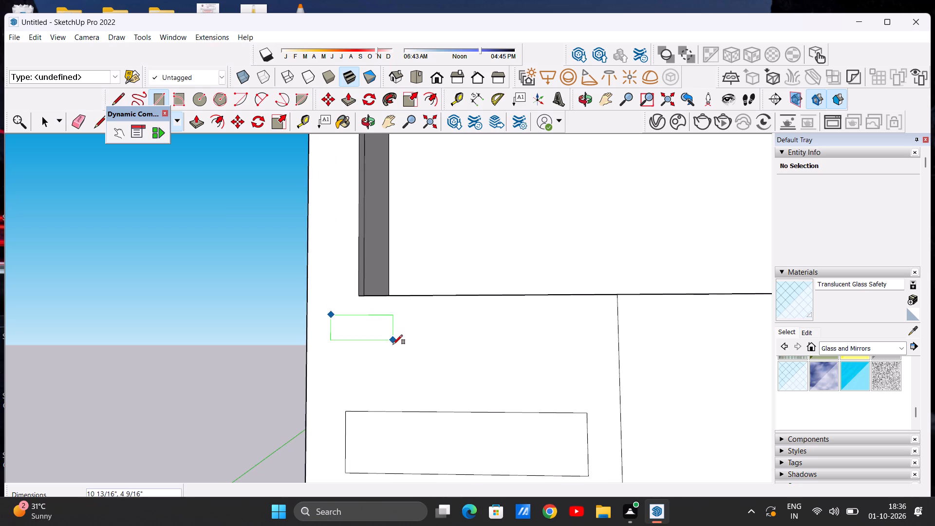
left_click(392, 377)
key("space")
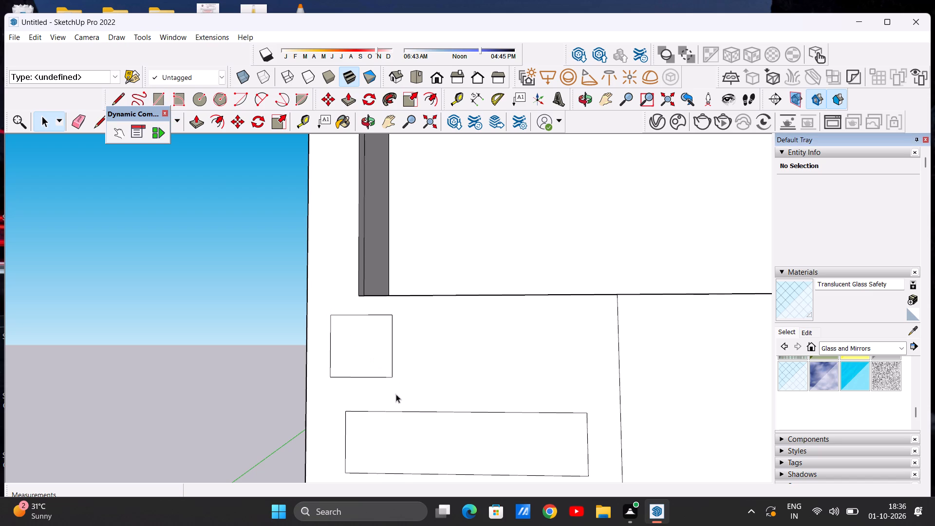
Copy the square about 2' 9 7/8" toward the dividing line, and copy that one back about 1' 5 3/16" to make a row of three.
scroll(420, 388, "down", 15)
scroll(433, 375, "up", 11)
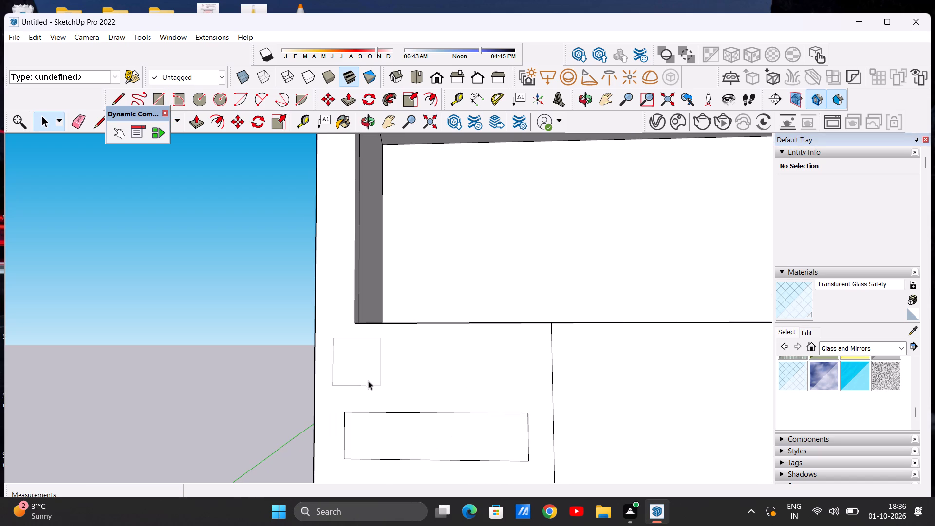
double_click(355, 375)
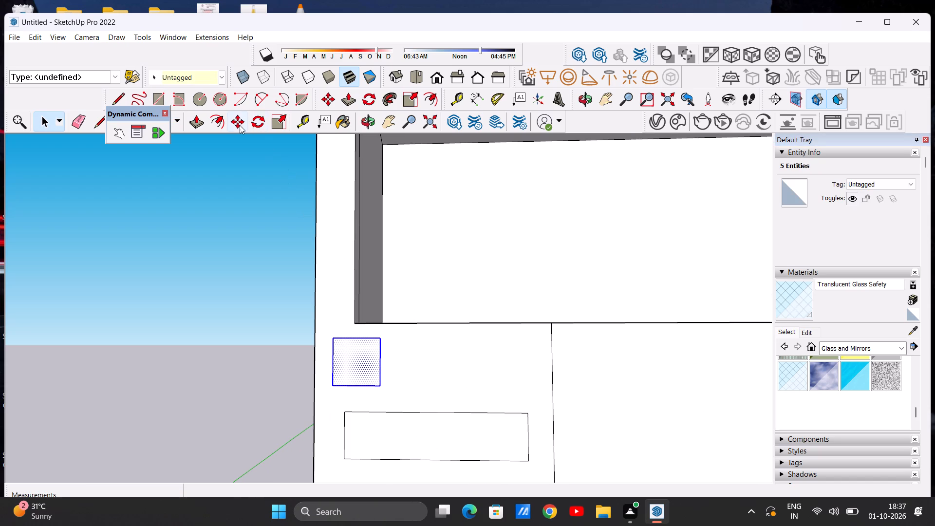
left_click(235, 124)
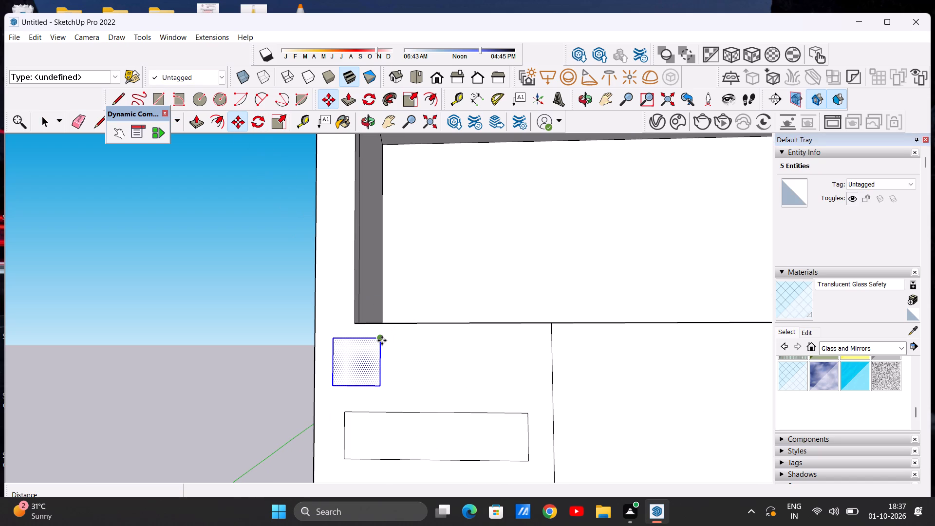
left_click(382, 340)
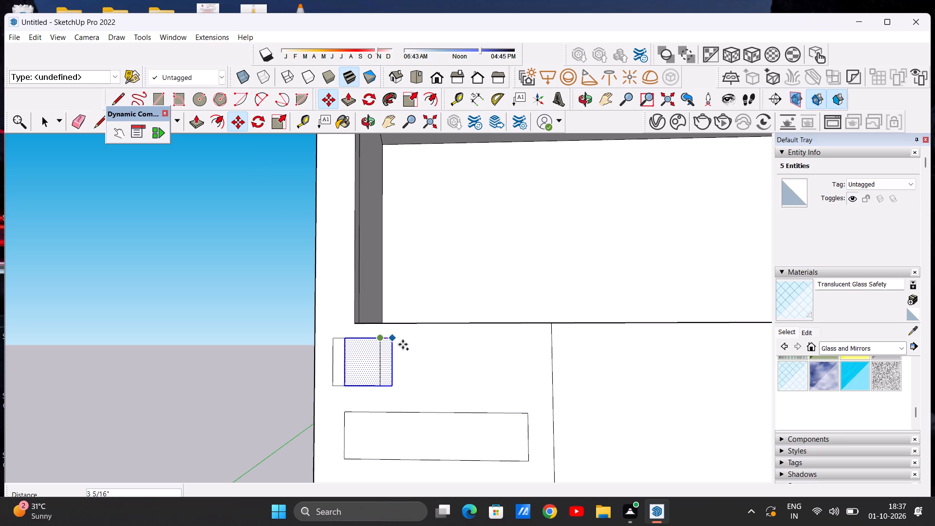
left_click(533, 336)
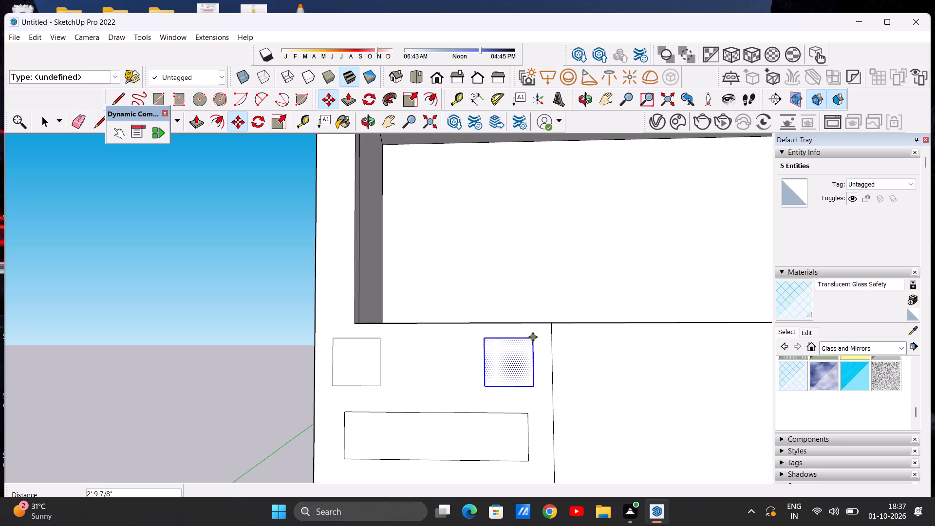
left_click(533, 337)
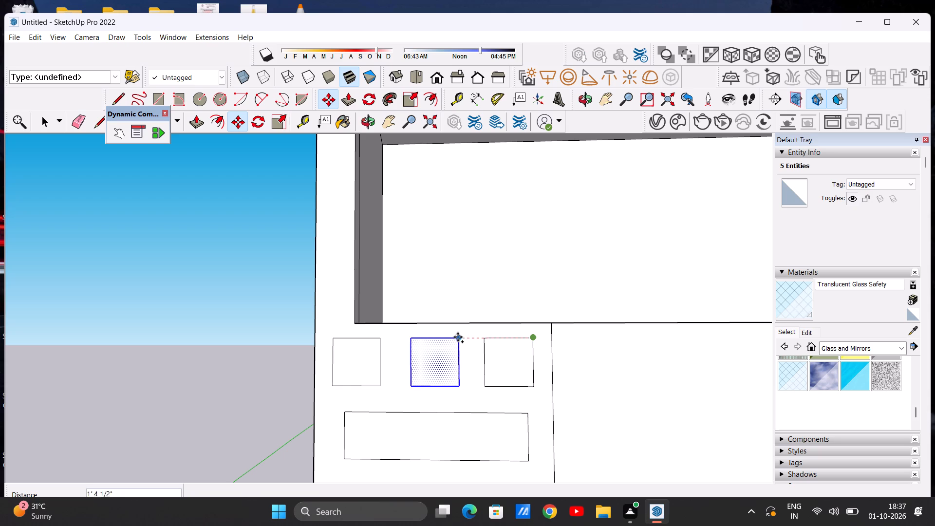
left_click(455, 338)
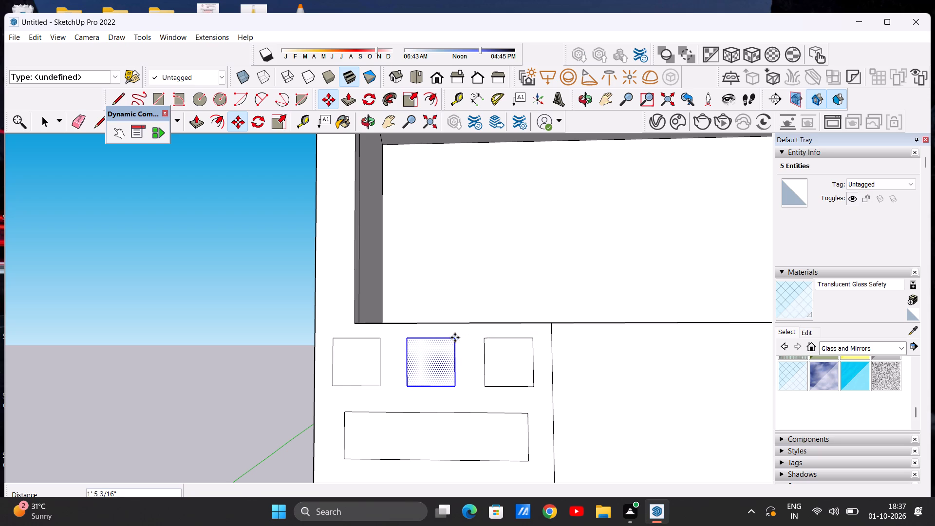
key("space")
left_click(276, 329)
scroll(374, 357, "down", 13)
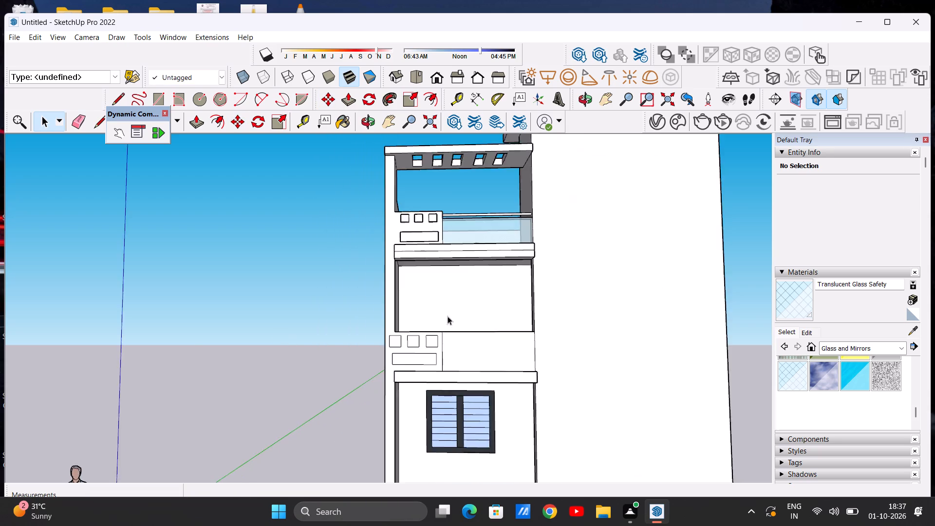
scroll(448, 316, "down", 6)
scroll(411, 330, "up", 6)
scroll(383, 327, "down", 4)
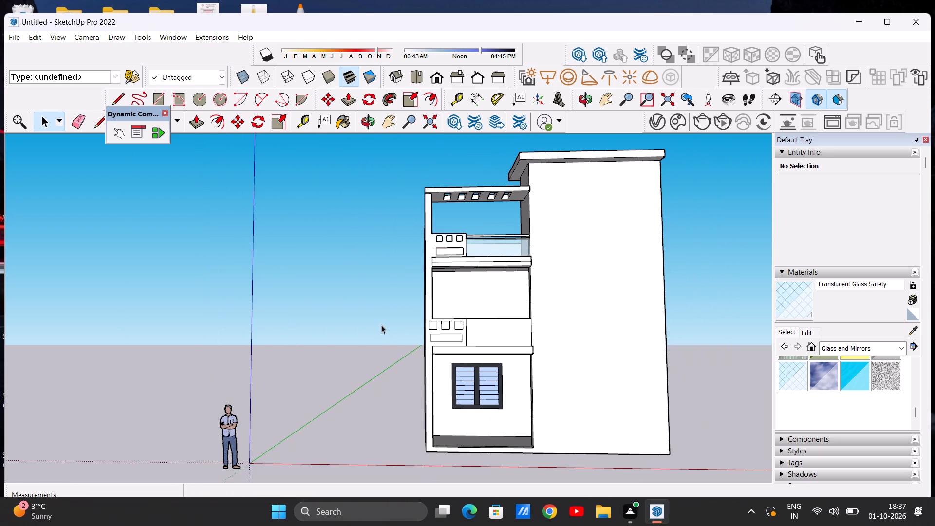
Raise the top face of the middle-floor parapet by about 8" with Push/Pull.
scroll(500, 330, "up", 1)
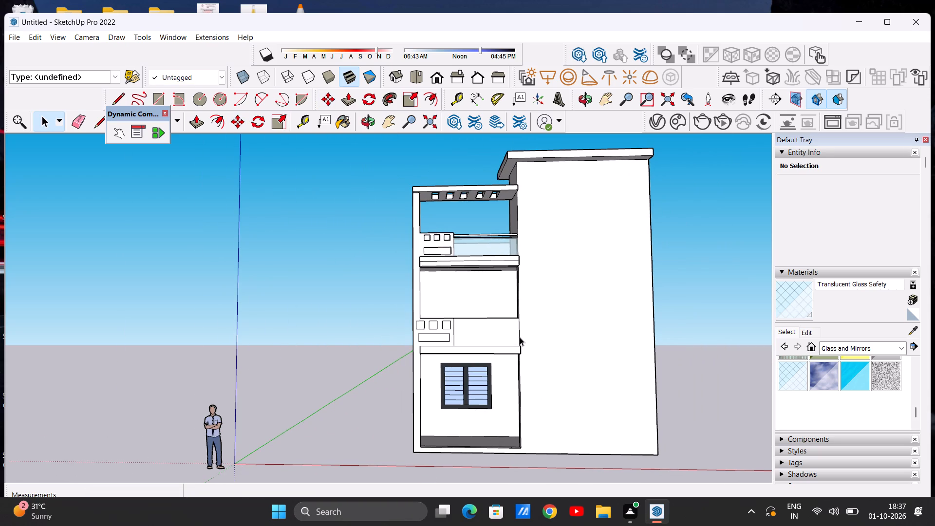
scroll(509, 337, "up", 4)
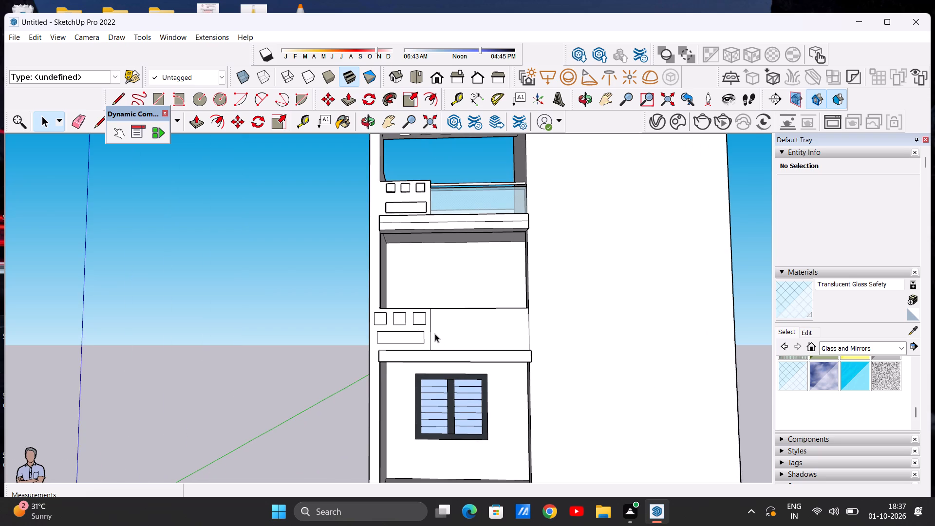
scroll(435, 334, "up", 1)
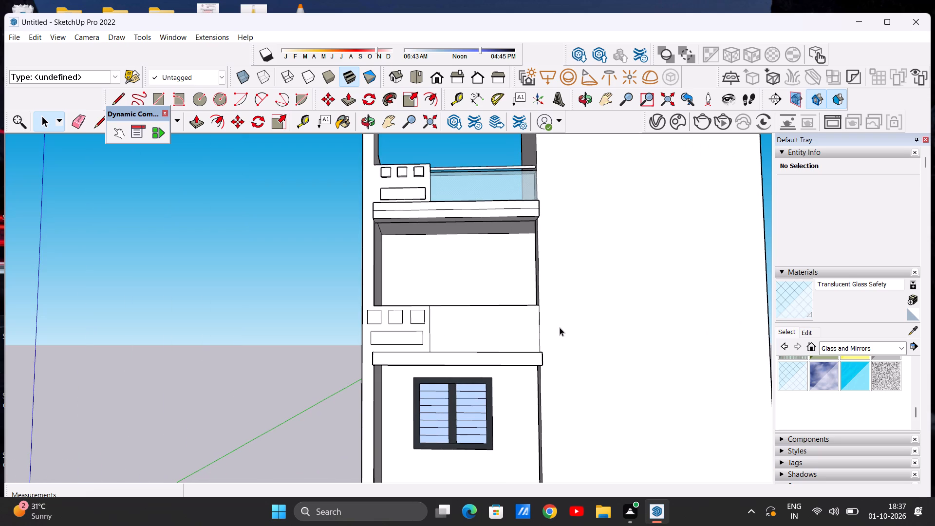
middle_click_drag(429, 324, 415, 432)
scroll(435, 324, "up", 4)
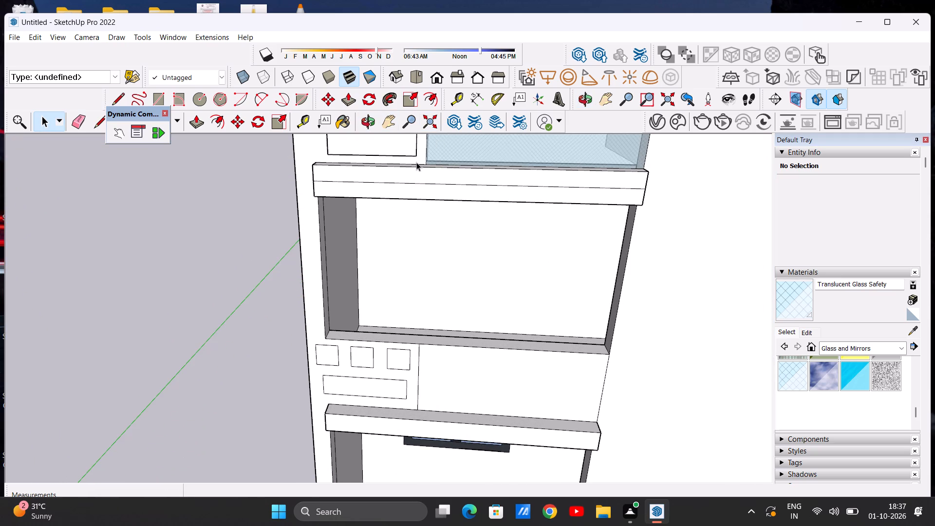
key("p")
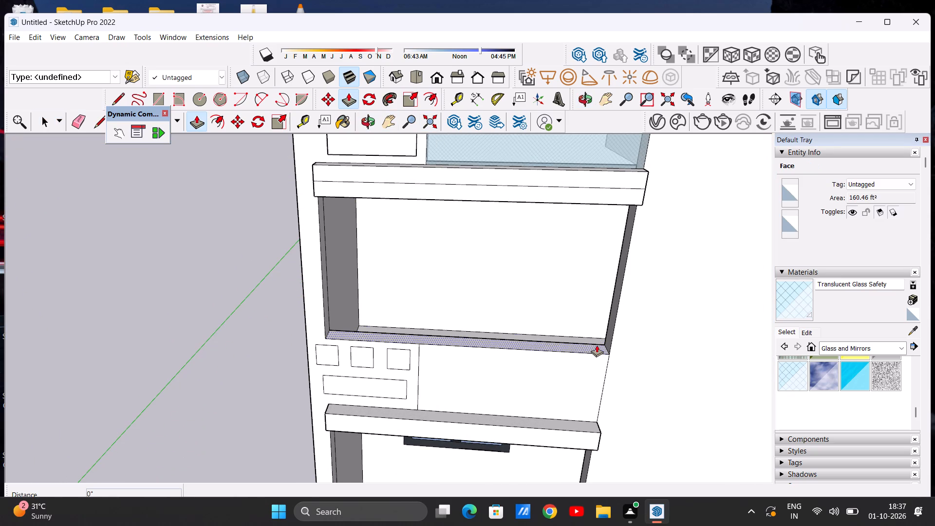
left_click(596, 347)
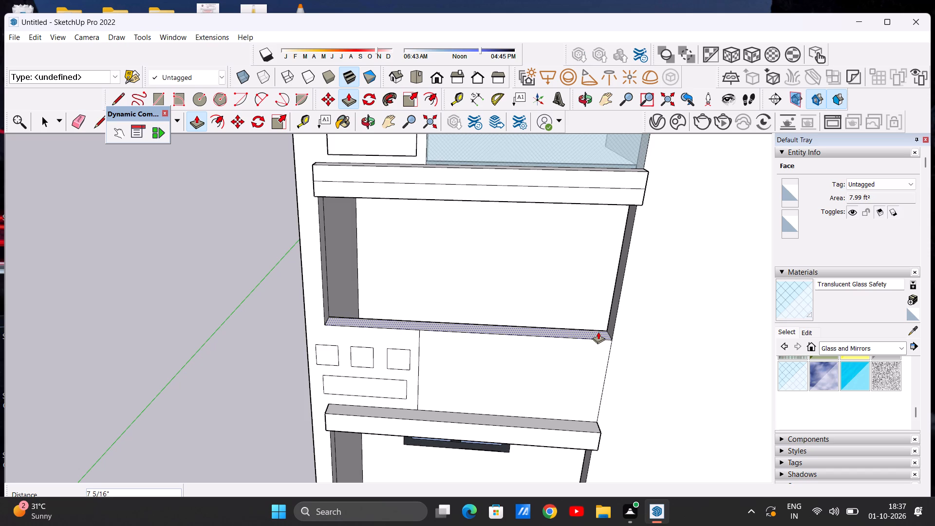
left_click(598, 331)
key("space")
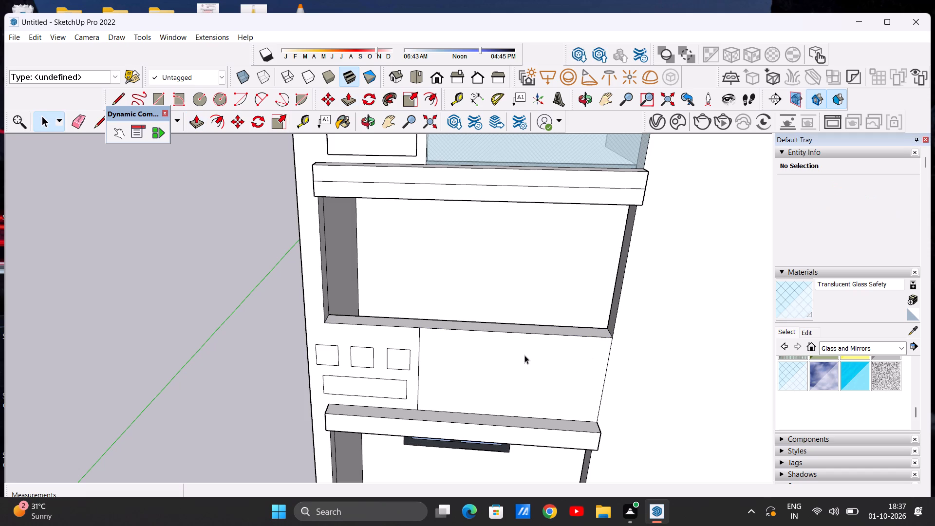
Draw a horizontal line about 7' long across the wider section of the middle-floor parapet, from the dividing line to the outer edge.
key("l")
middle_click_drag(432, 393, 430, 326)
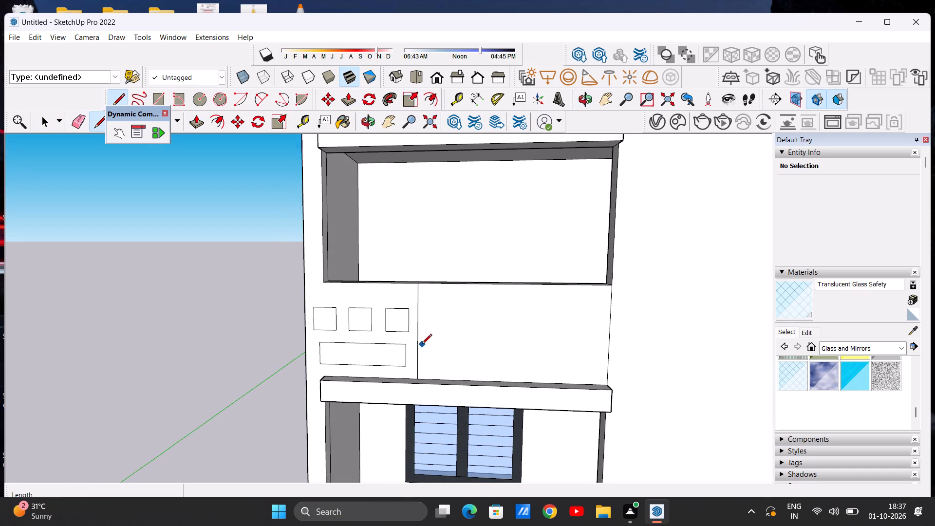
left_click(419, 344)
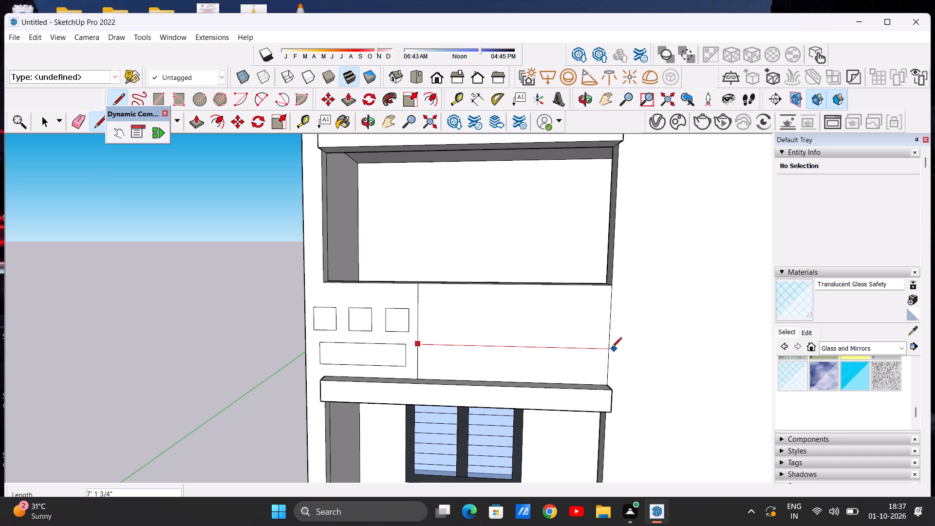
left_click(609, 350)
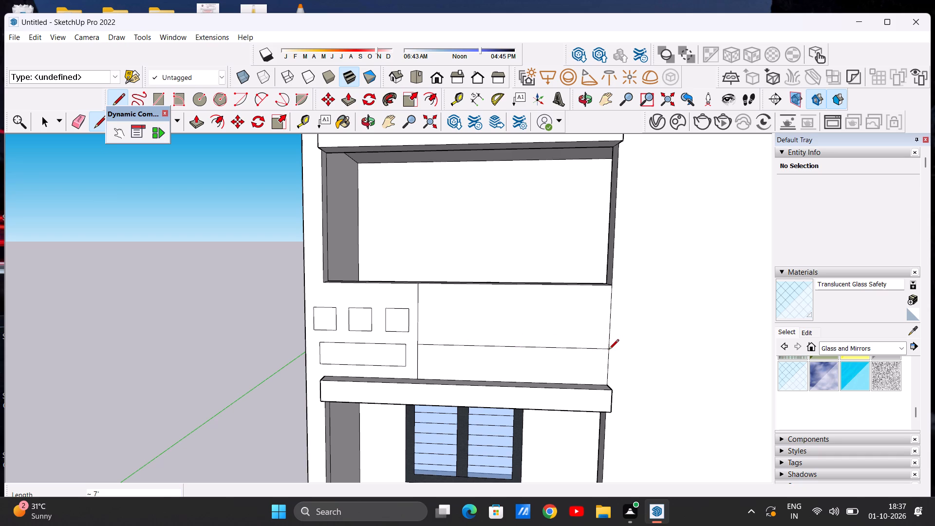
key("space")
Draw a 9" line across the middle-floor parapet's top face, continuing from the upper end of the dividing line.
scroll(488, 363, "down", 8)
scroll(508, 327, "up", 6)
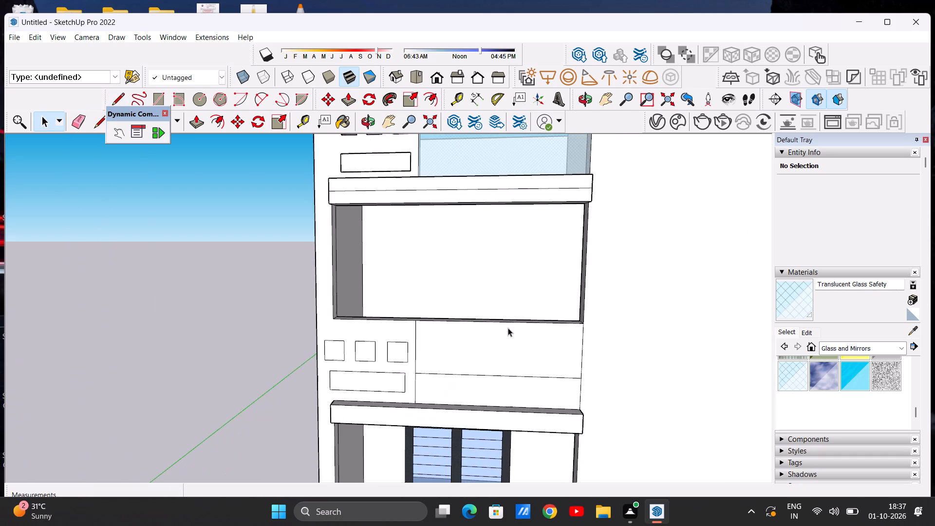
scroll(497, 332, "down", 3)
middle_click_drag(471, 327, 474, 399)
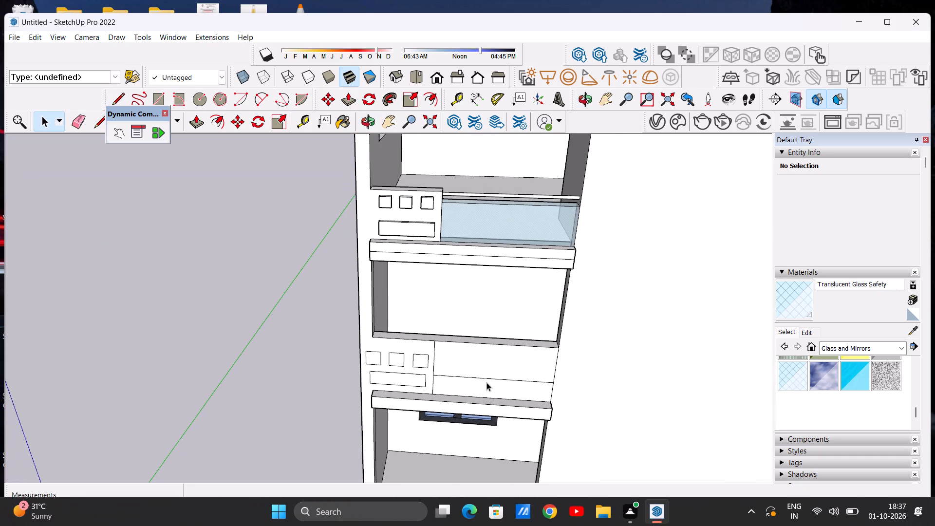
scroll(522, 340, "up", 6)
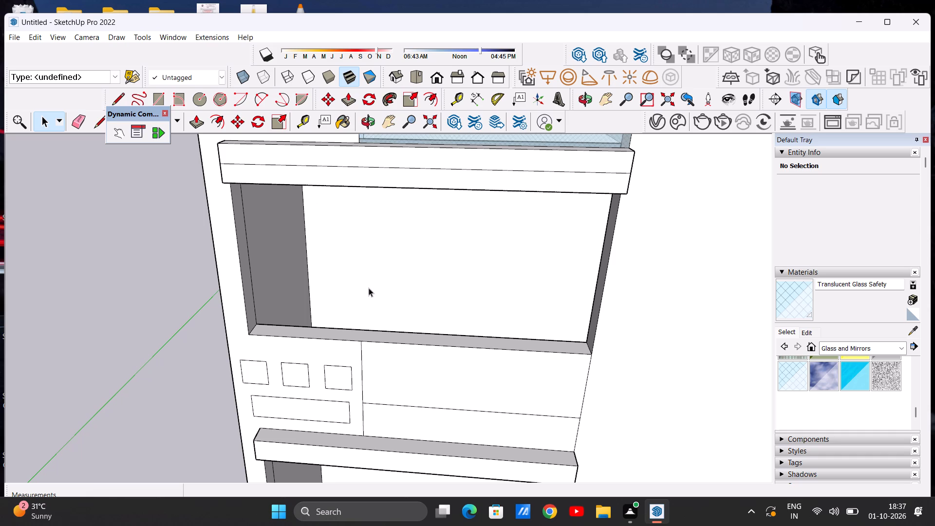
middle_click_drag(369, 316, 371, 361)
scroll(372, 364, "up", 5)
key("l")
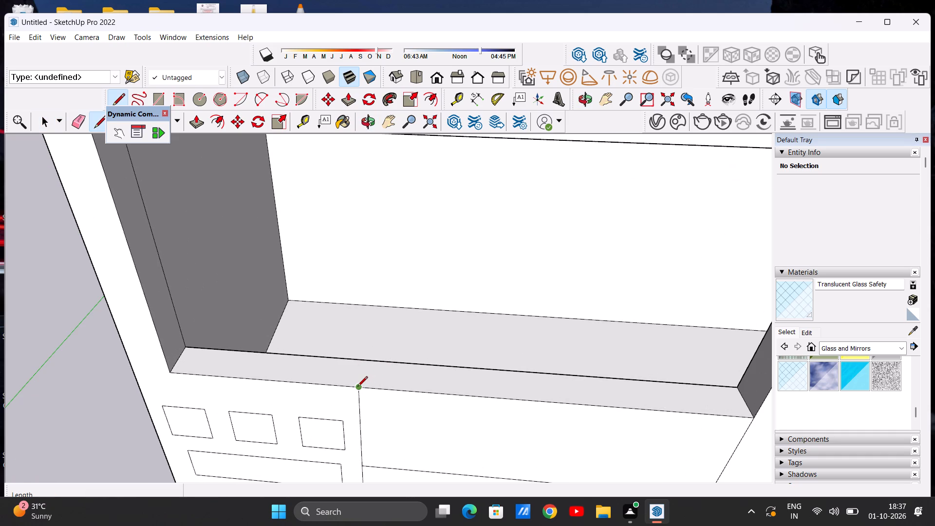
left_click(357, 388)
left_click(365, 360)
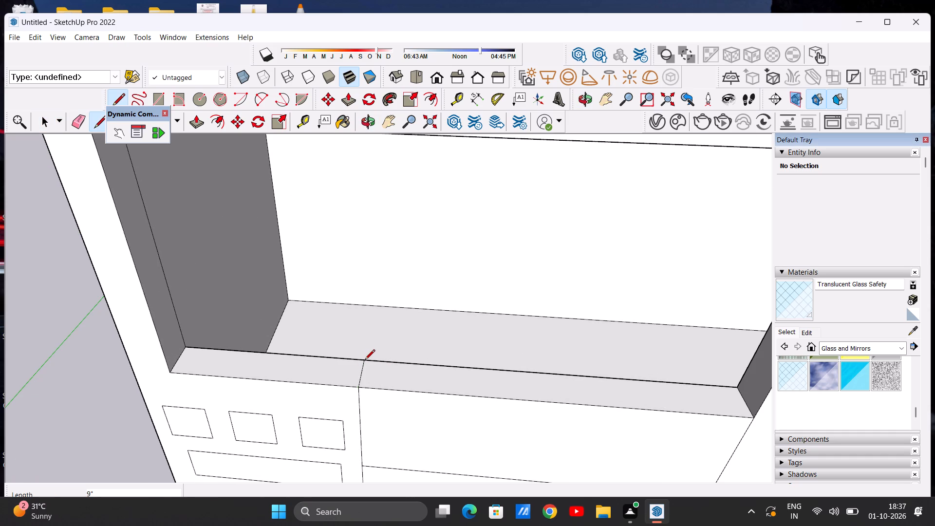
key("space")
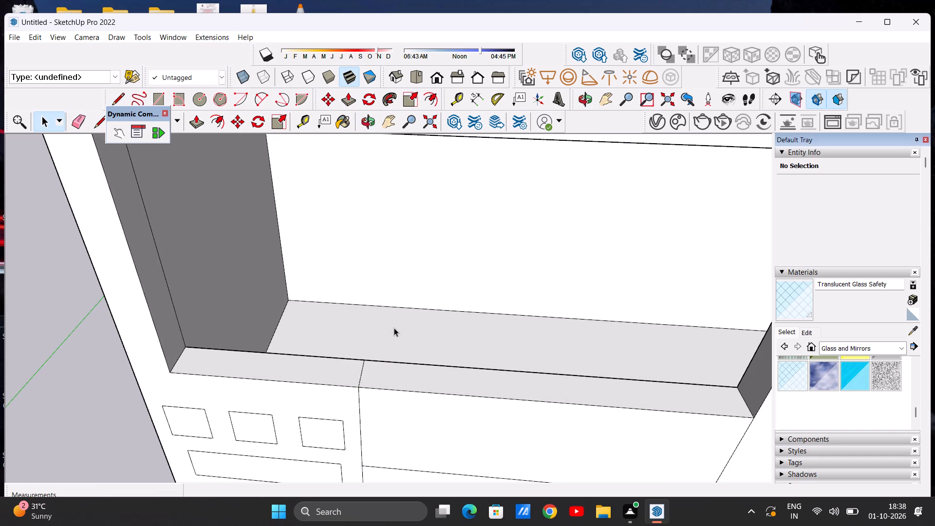
Lower the top face of the parapet's wider section by about 4 3/4" with Push/Pull.
key("p")
left_click(446, 372)
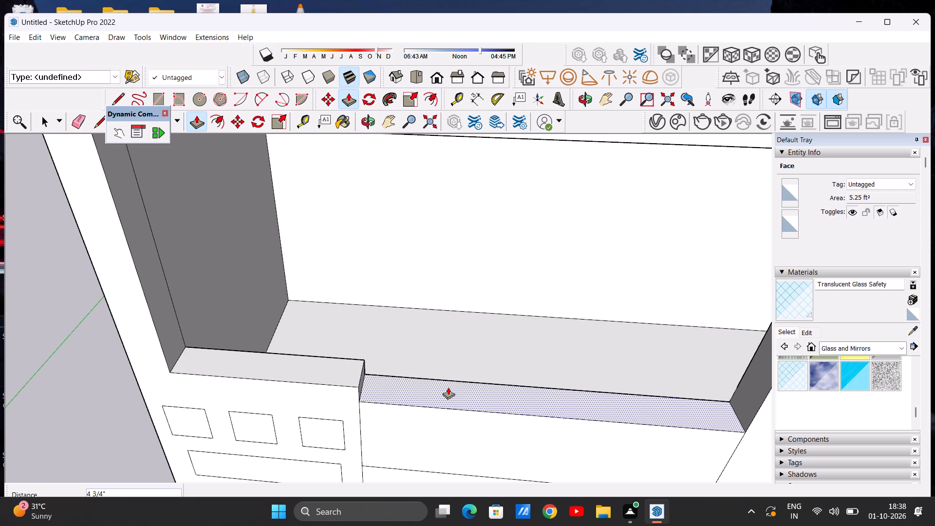
left_click(449, 391)
key("space")
Draw a circle of about 3/4" radius on the small end face where the middle-floor parapet steps down.
scroll(392, 334, "down", 3)
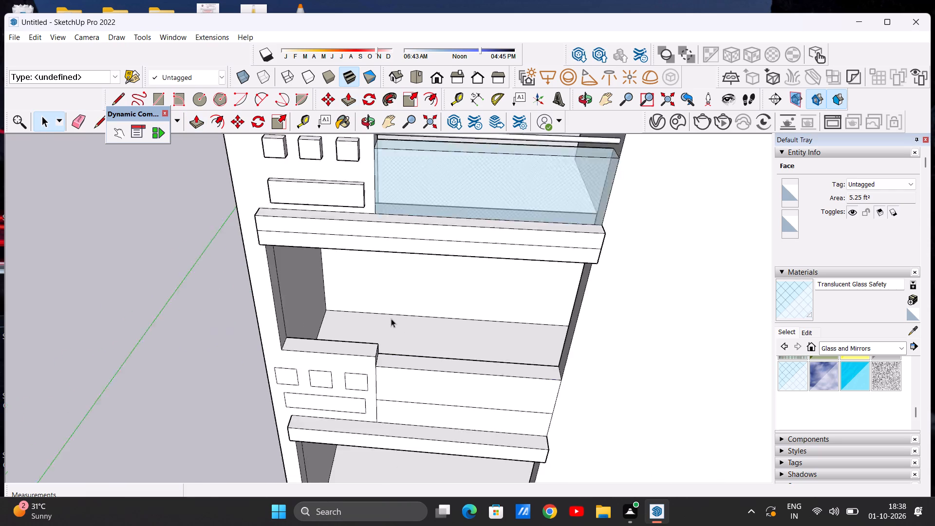
scroll(391, 319, "down", 5)
middle_click_drag(425, 351, 322, 269)
scroll(374, 338, "up", 6)
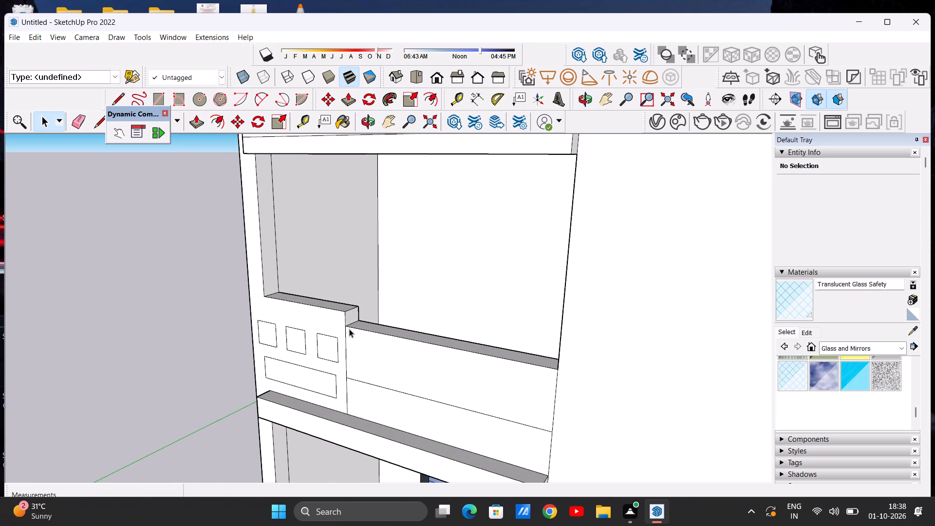
scroll(344, 313, "up", 20)
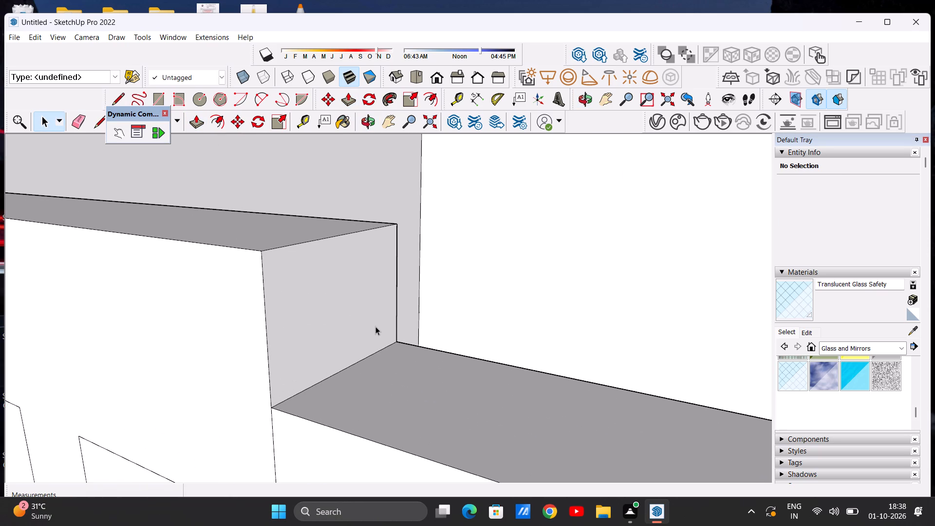
key("c")
left_click(342, 292)
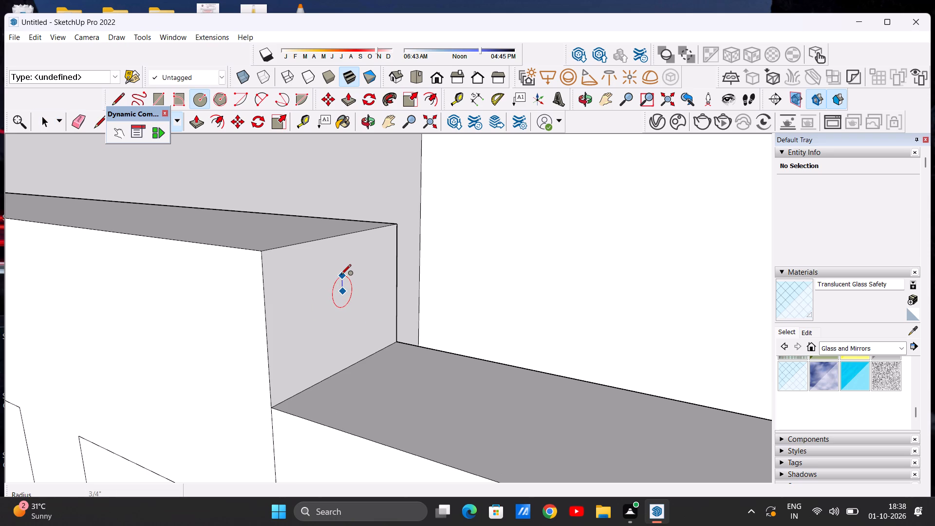
left_click(341, 275)
key("space")
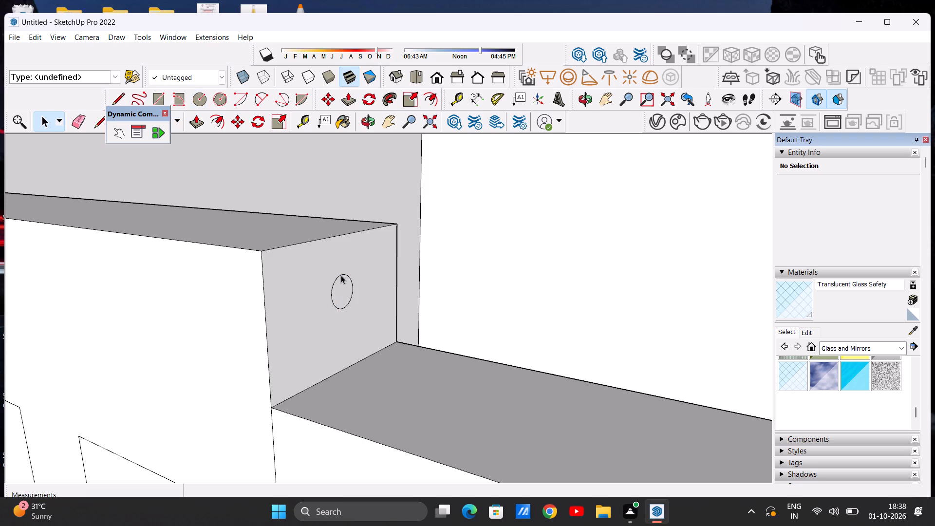
Extrude the circle about 7' along the lowered parapet section to the opposite side wall as a handrail.
key("p")
left_click(338, 285)
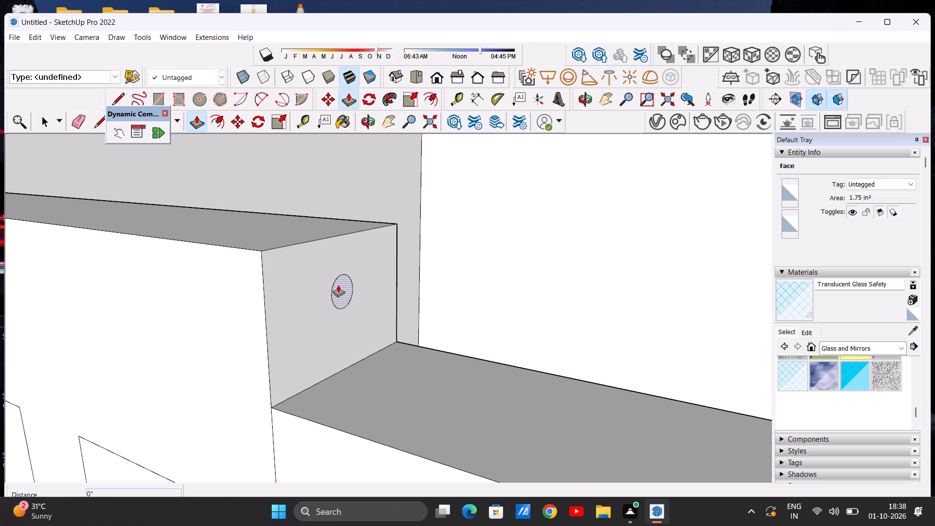
scroll(444, 290, "down", 16)
scroll(410, 292, "up", 1)
scroll(410, 292, "down", 3)
scroll(573, 298, "down", 4)
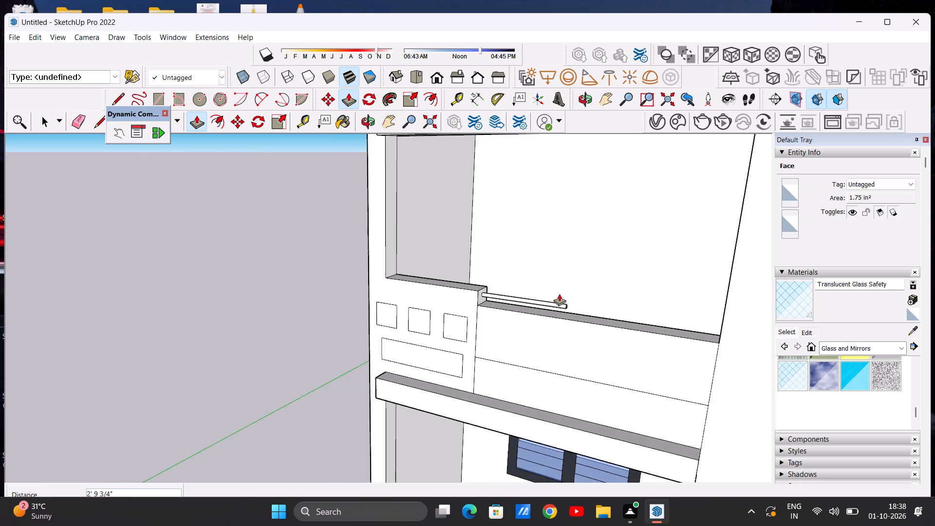
scroll(559, 294, "down", 4)
scroll(639, 293, "up", 6)
scroll(648, 305, "down", 4)
middle_click_drag(653, 309, 697, 308)
scroll(681, 309, "up", 19)
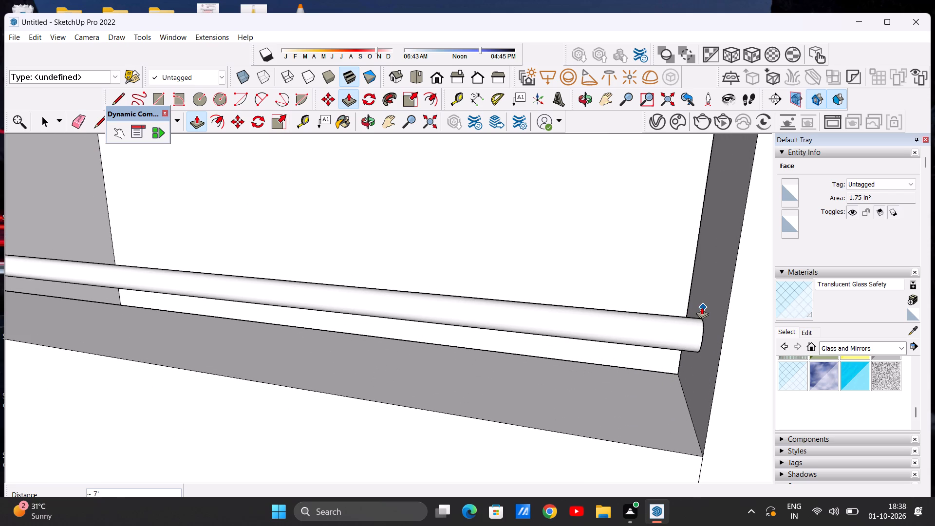
left_click(702, 307)
key("space")
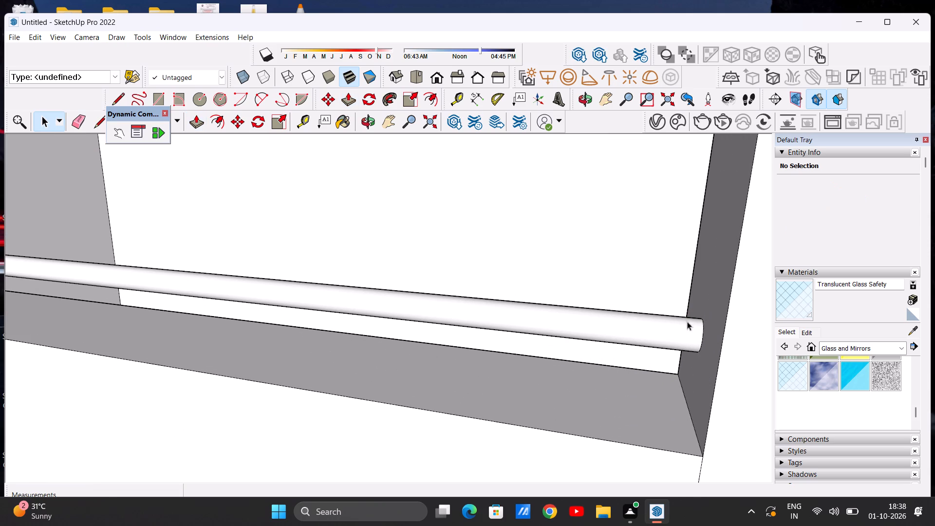
Paint the front face of the middle-floor parapet's upper wide section with Translucent Glass Safety.
scroll(584, 319, "down", 20)
scroll(584, 319, "down", 4)
middle_click_drag(553, 329, 558, 316)
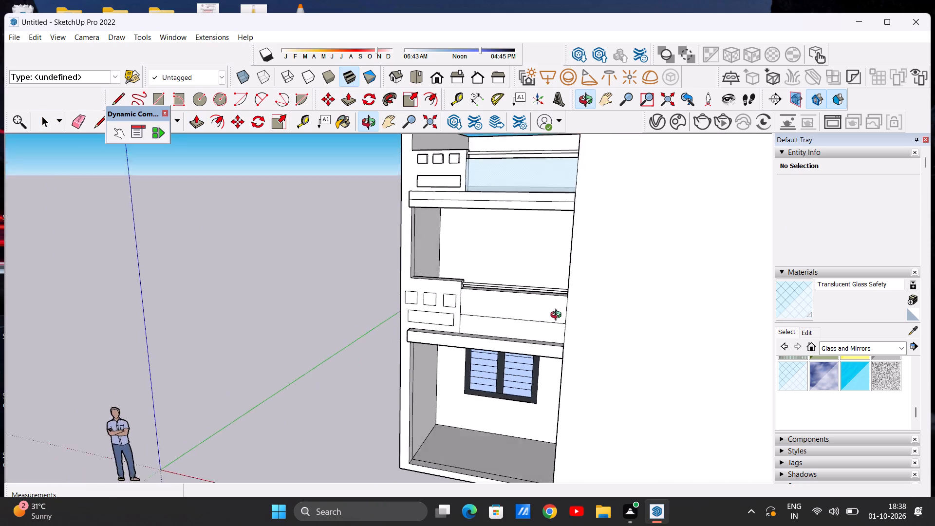
middle_click_drag(558, 316, 607, 325)
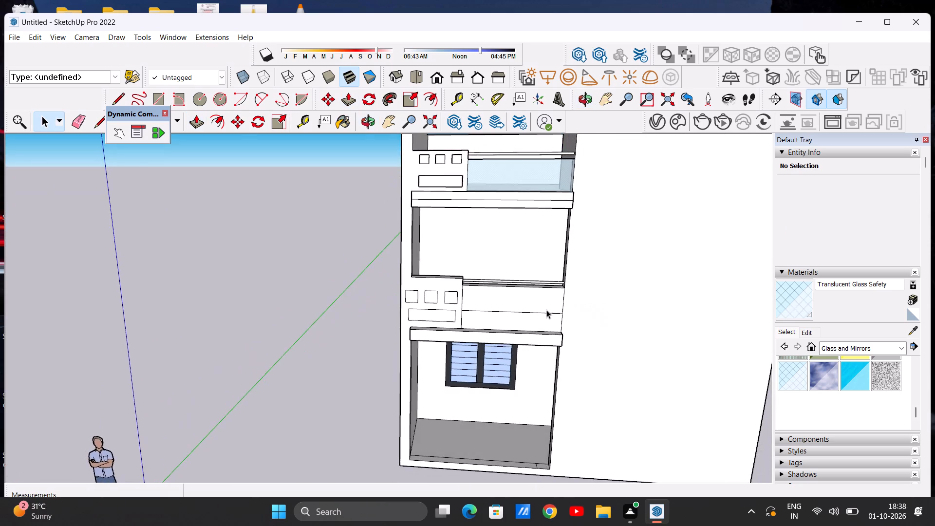
scroll(538, 312, "down", 10)
scroll(540, 315, "up", 6)
middle_click_drag(526, 329, 530, 284)
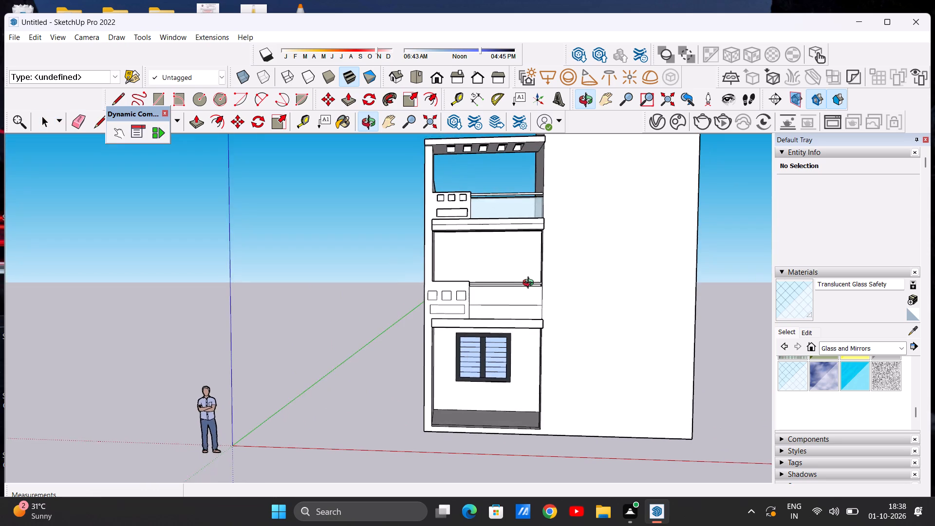
middle_click_drag(530, 284, 536, 292)
scroll(550, 297, "up", 7)
scroll(491, 300, "up", 6)
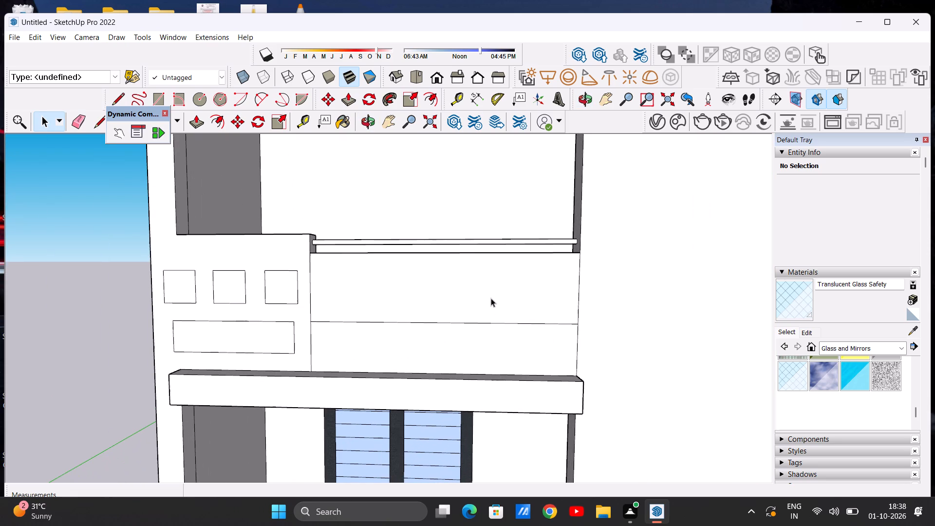
scroll(491, 298, "down", 1)
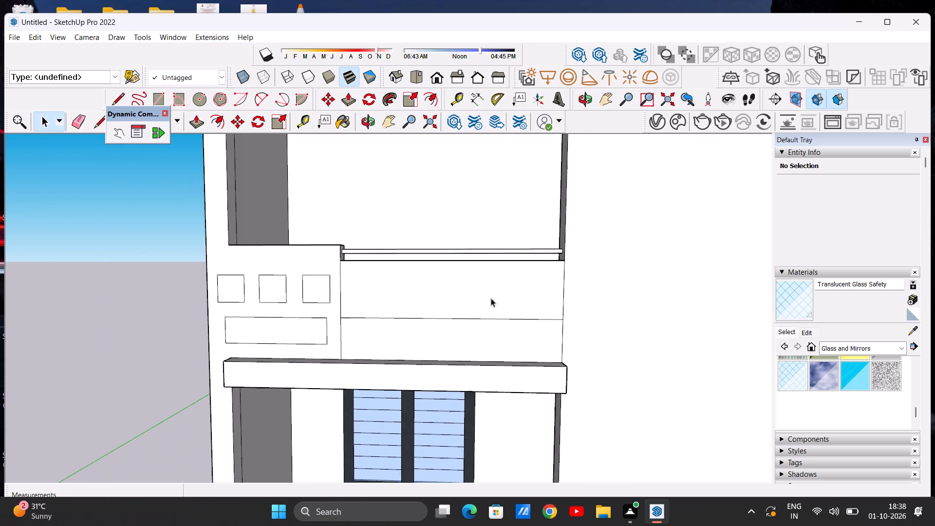
scroll(491, 298, "down", 3)
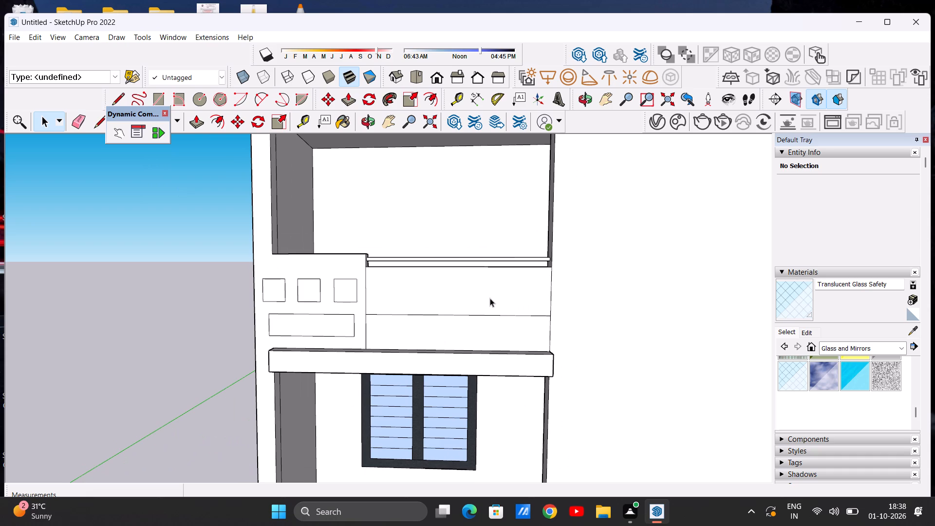
scroll(486, 301, "down", 4)
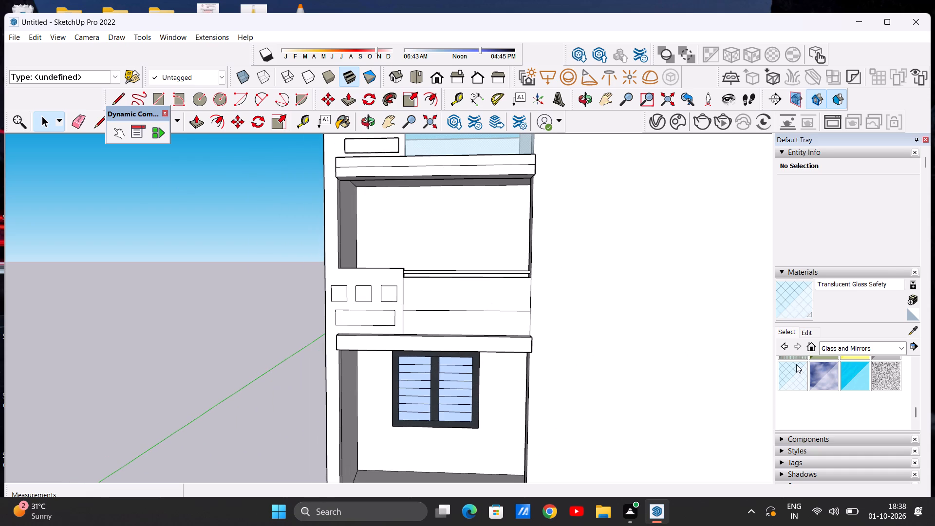
left_click(796, 364)
scroll(454, 287, "up", 12)
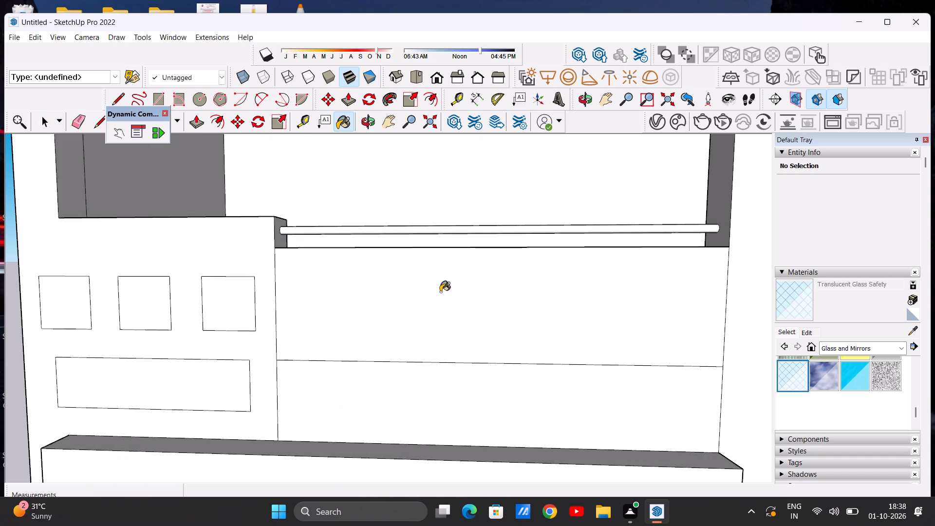
left_click(440, 292)
Apply the same safety glass to the top and inner faces of the middle-floor parapet's lowered section below the handrail.
scroll(428, 297, "down", 6)
middle_click_drag(480, 273, 444, 353)
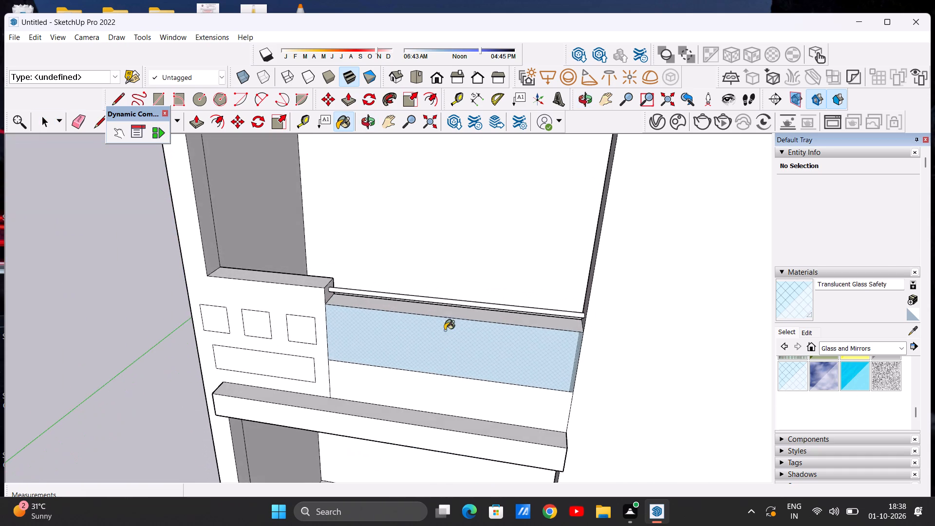
scroll(444, 320, "up", 5)
left_click(440, 309)
scroll(473, 293, "down", 12)
middle_click_drag(460, 276, 430, 375)
scroll(447, 326, "up", 14)
middle_click_drag(455, 338, 398, 353)
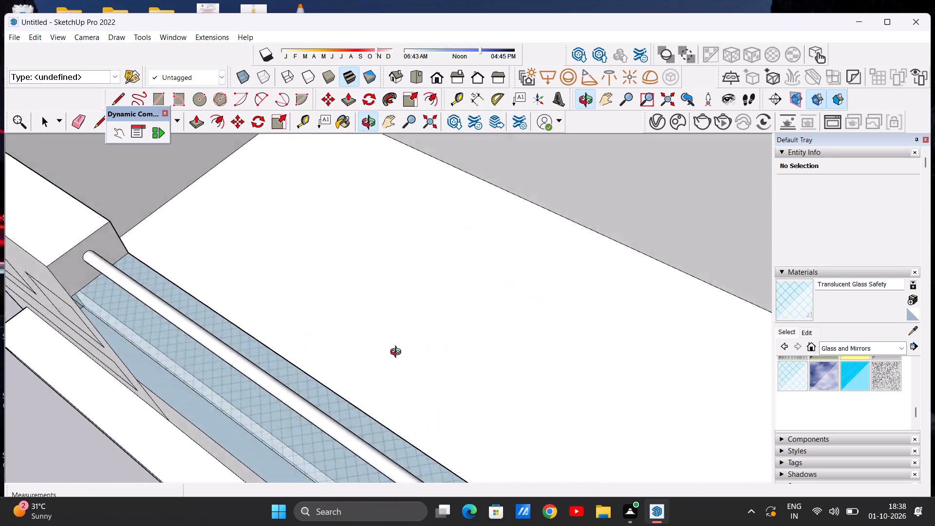
middle_click_drag(398, 353, 353, 346)
middle_click_drag(445, 336, 346, 337)
scroll(357, 330, "down", 1)
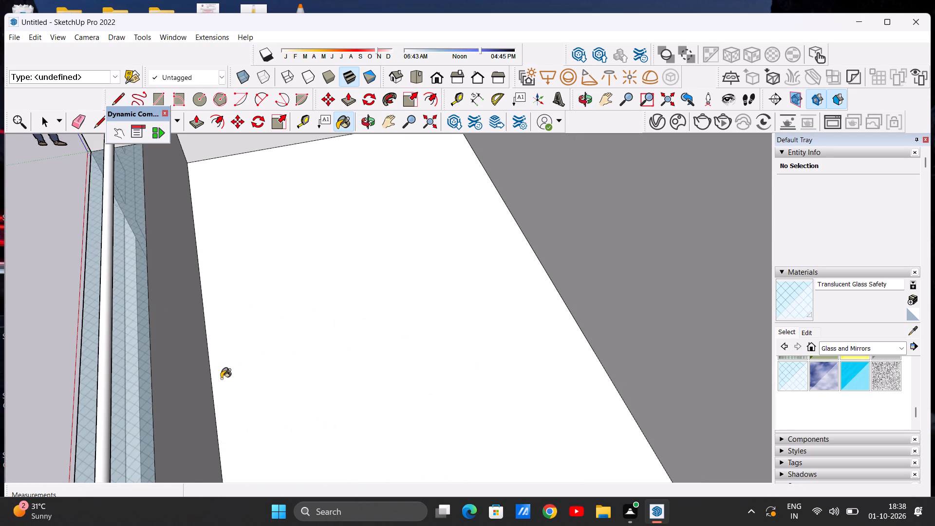
left_click(196, 381)
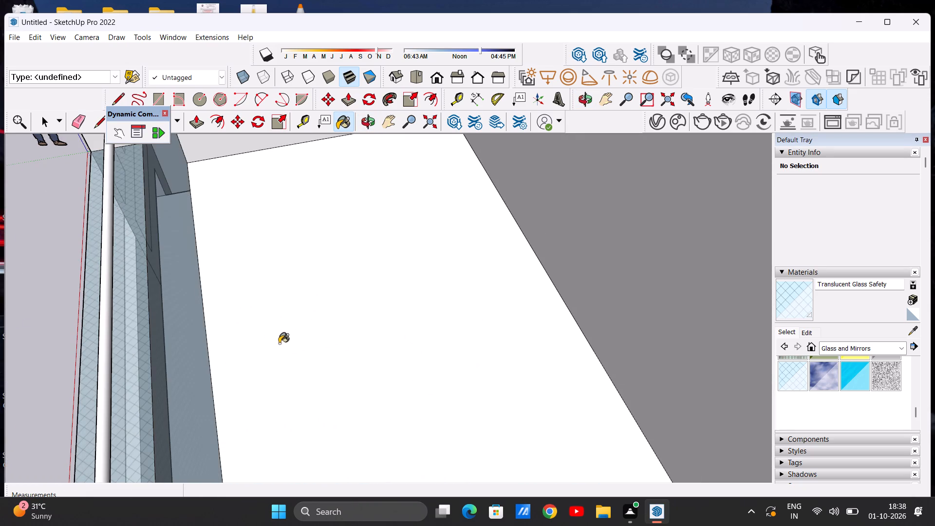
key("space")
Examine the house facade and the glazed middle-floor parapet in the standard front view.
scroll(321, 313, "down", 18)
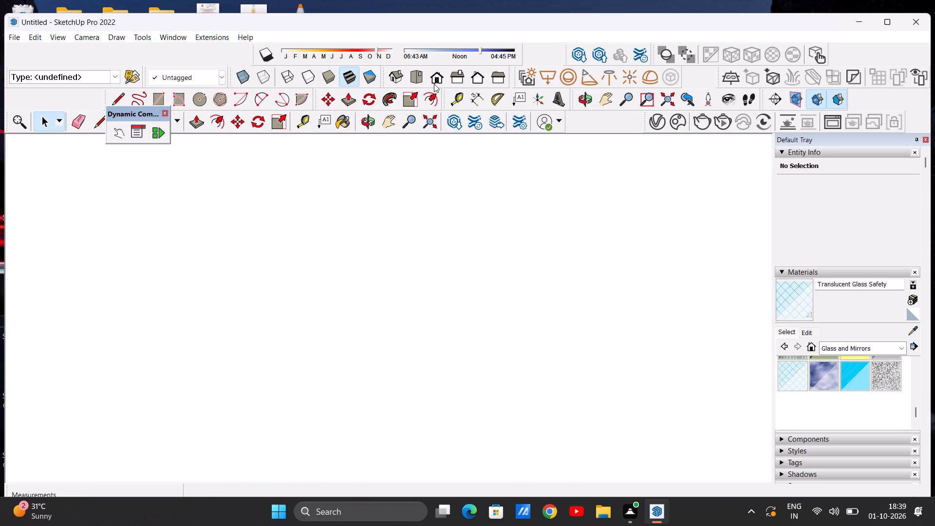
left_click(434, 80)
scroll(393, 282, "down", 15)
scroll(557, 239, "up", 2)
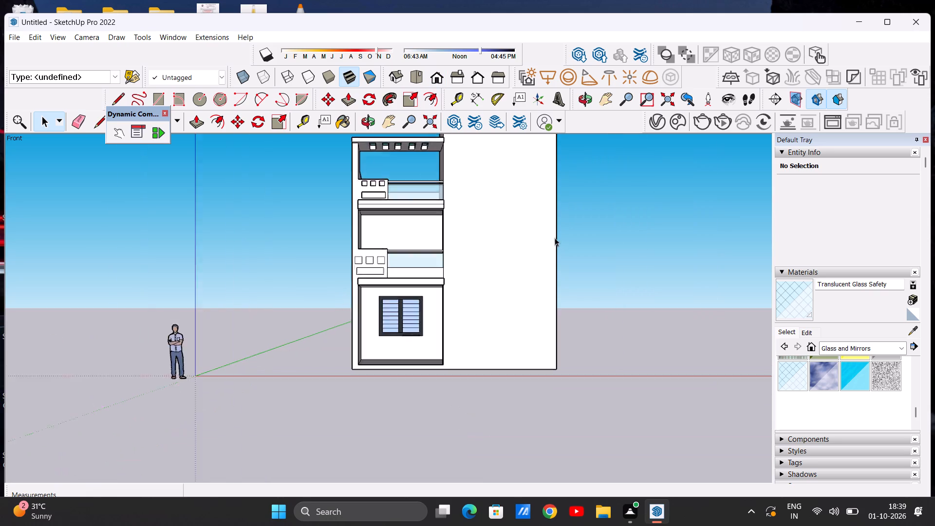
scroll(555, 238, "up", 2)
scroll(507, 252, "down", 3)
scroll(357, 253, "up", 4)
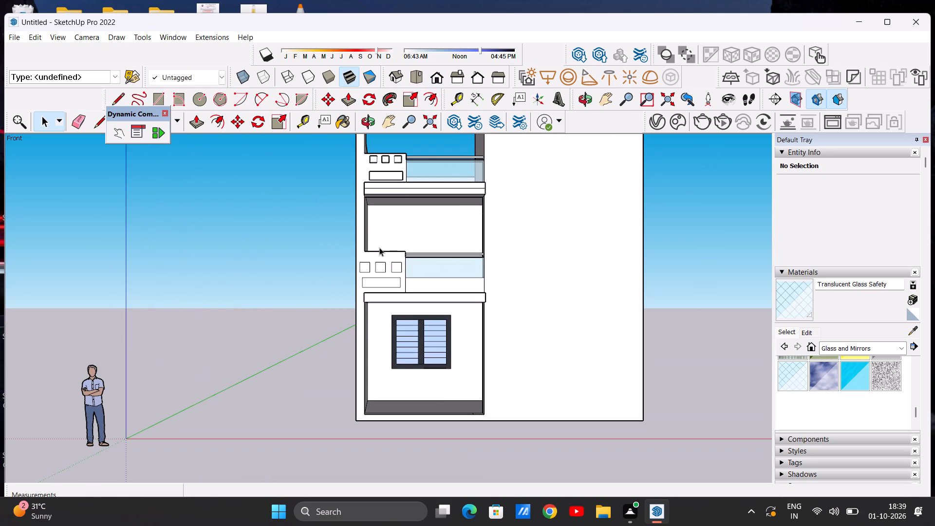
scroll(393, 251, "down", 4)
Extrude the long rectangle on the middle-floor parapet outward by about 3" with Push/Pull.
middle_click_drag(366, 275, 429, 286)
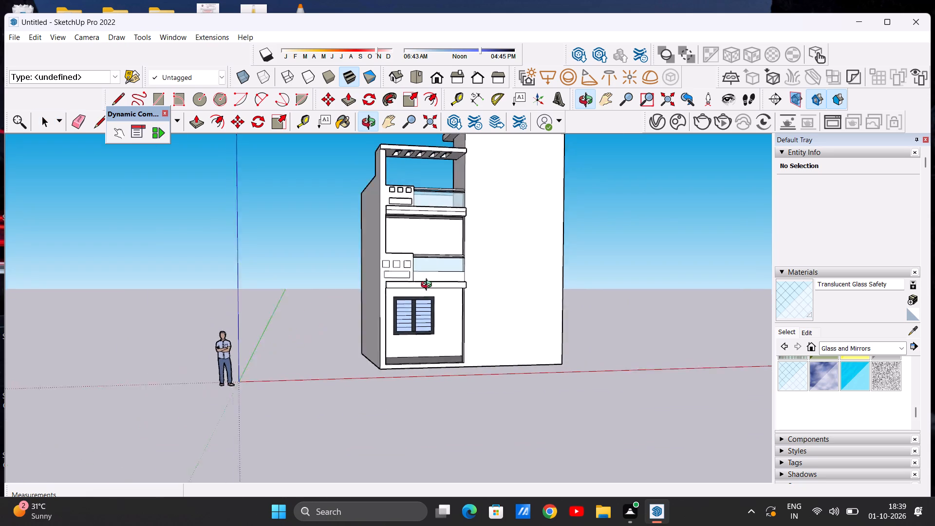
middle_click_drag(429, 286, 466, 332)
scroll(415, 278, "up", 8)
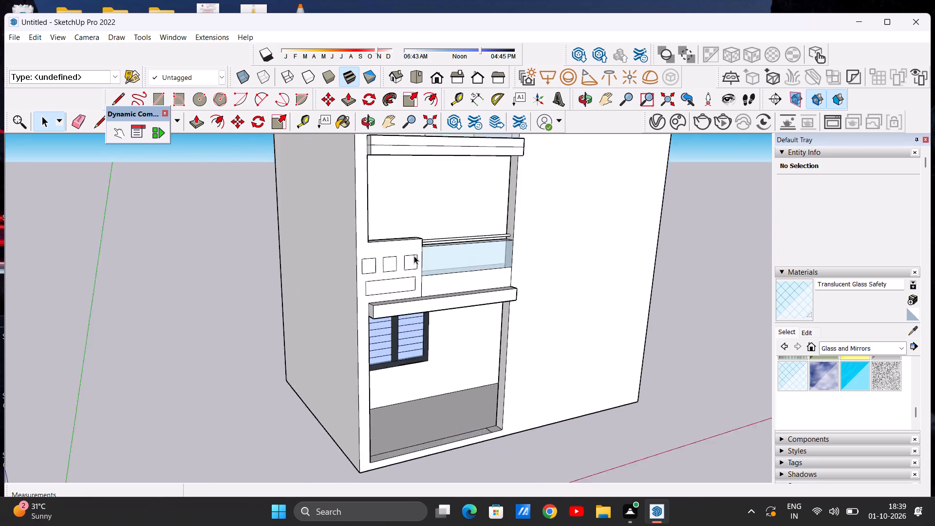
scroll(414, 256, "up", 4)
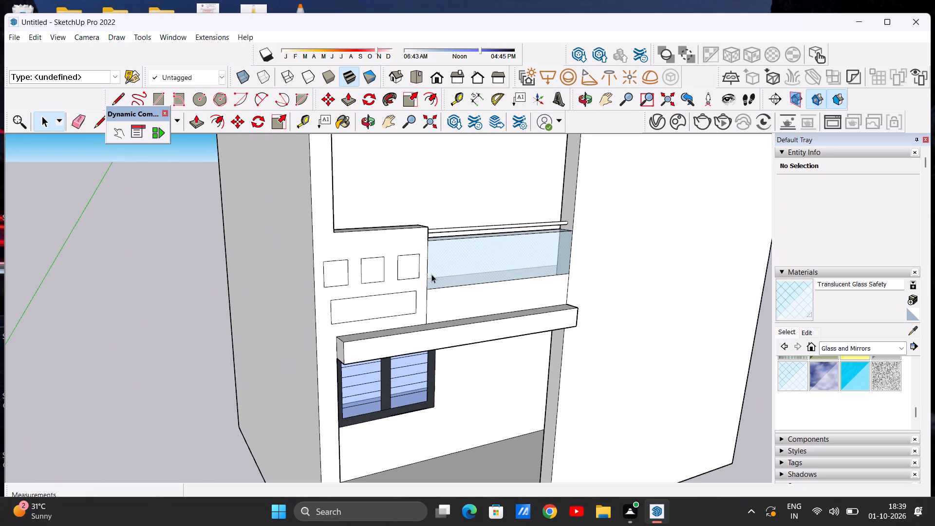
scroll(370, 276, "up", 2)
middle_click_drag(366, 280, 438, 283)
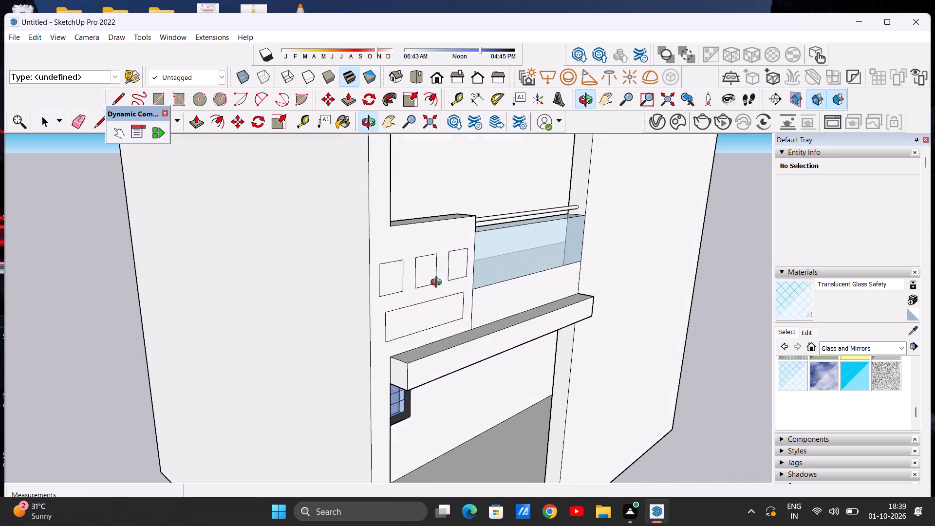
middle_click_drag(438, 283, 438, 277)
middle_click_drag(363, 270, 392, 261)
scroll(432, 258, "up", 3)
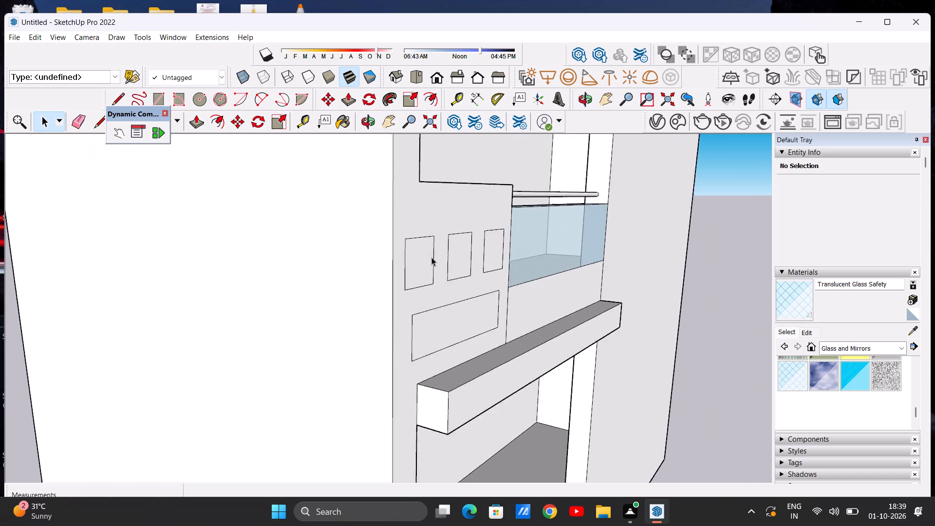
scroll(431, 257, "up", 7)
key("p")
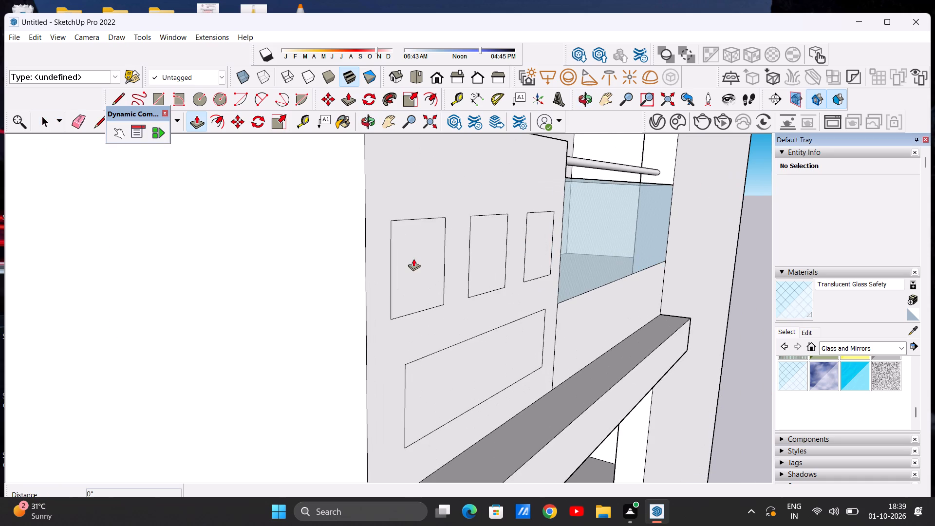
left_click(414, 387)
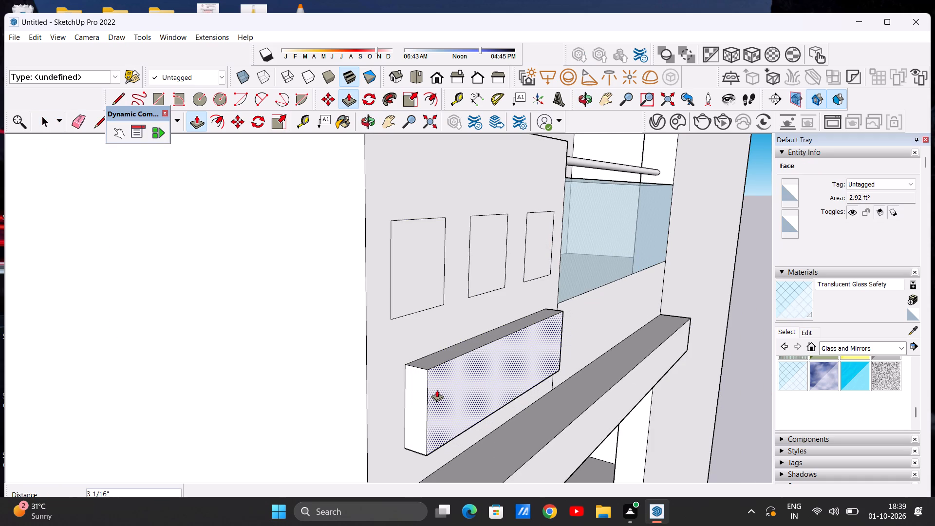
left_click(437, 390)
Extrude all three squares above the raised rectangle outward by the same depth of about 4 9/16".
left_click(411, 279)
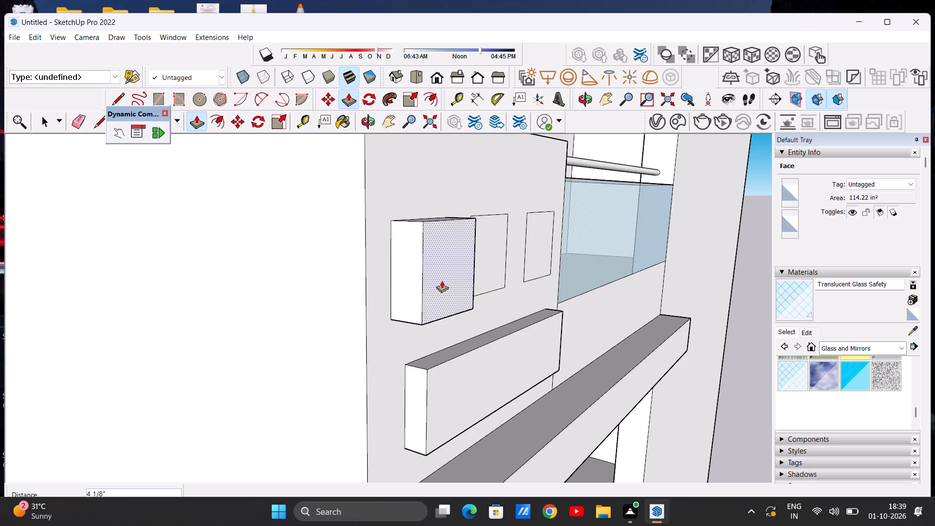
left_click(445, 282)
scroll(461, 257, "down", 4)
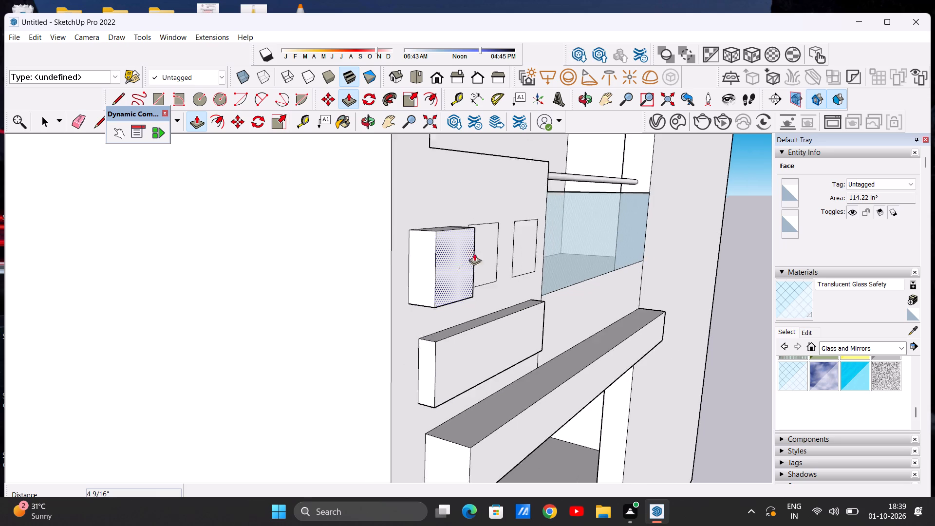
middle_click_drag(538, 255, 398, 273)
scroll(436, 264, "down", 4)
scroll(319, 271, "up", 6)
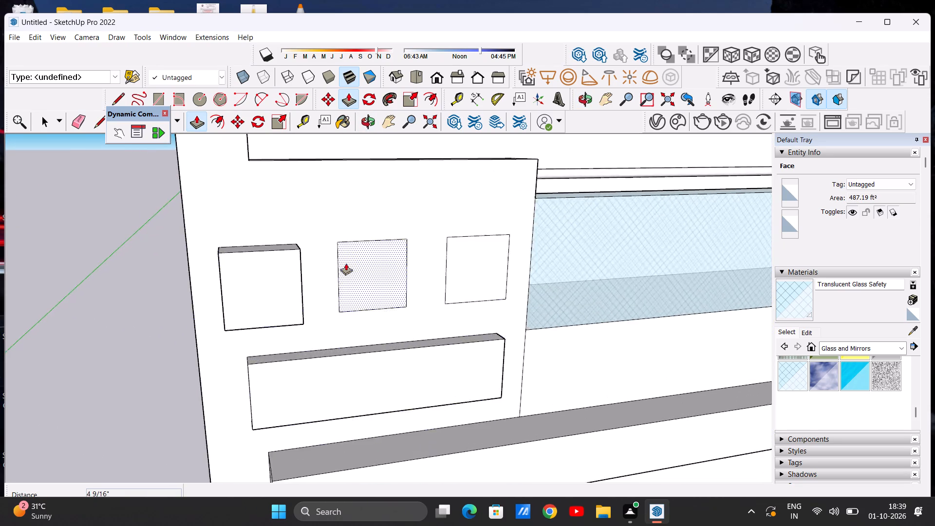
scroll(369, 262, "down", 6)
scroll(313, 265, "up", 6)
scroll(430, 262, "up", 4)
left_click(427, 261)
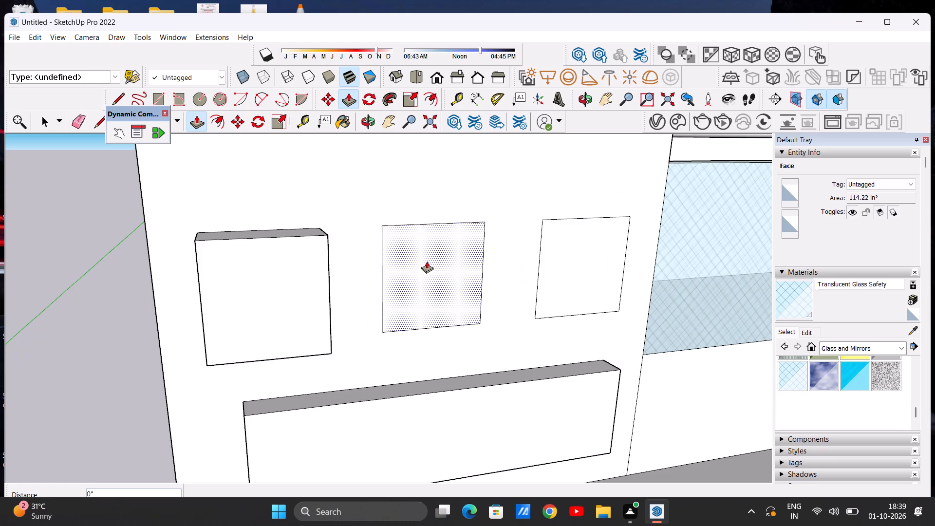
left_click(324, 235)
left_click(567, 239)
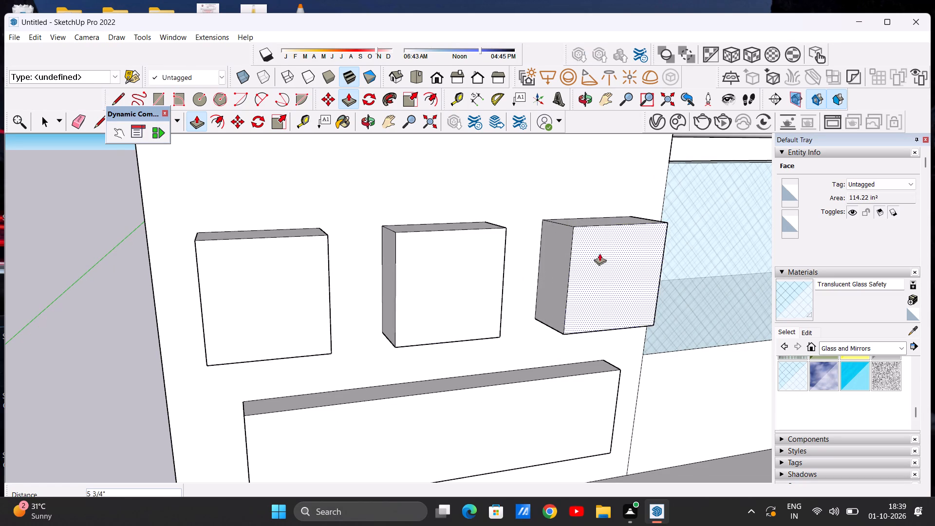
left_click(505, 228)
key("space")
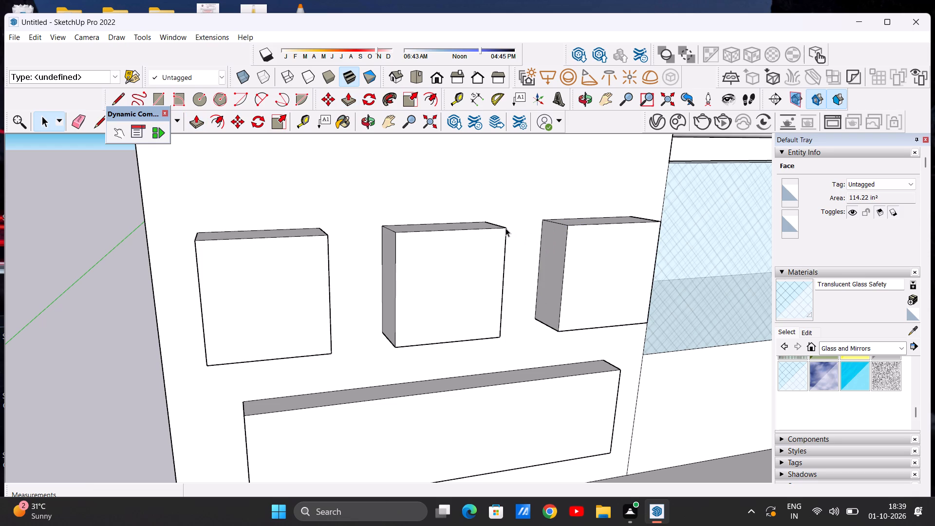
Examine the raised patterns, glass and handrail on the middle-floor parapet and the whole house from several angles.
scroll(497, 223, "down", 20)
scroll(497, 223, "down", 6)
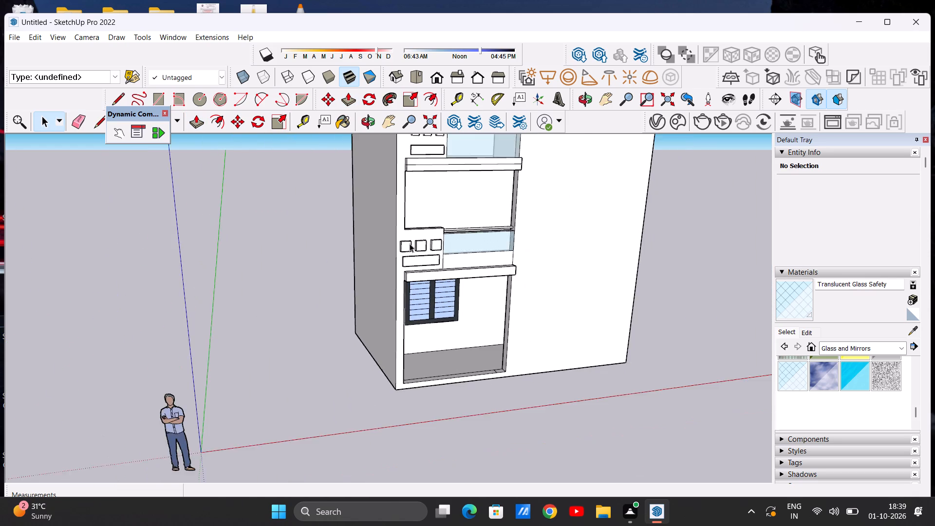
scroll(410, 244, "down", 3)
middle_click_drag(497, 289, 411, 251)
scroll(408, 245, "up", 6)
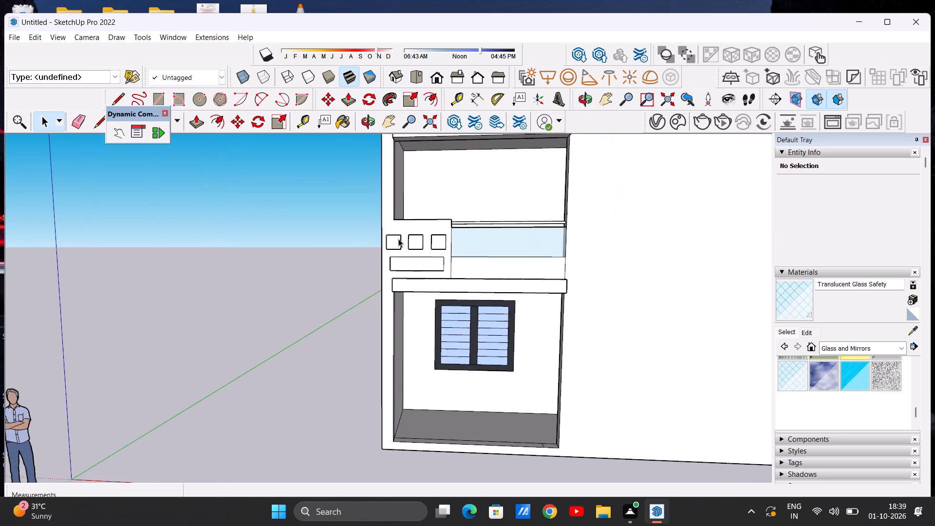
scroll(399, 239, "up", 1)
middle_click_drag(399, 239, 317, 246)
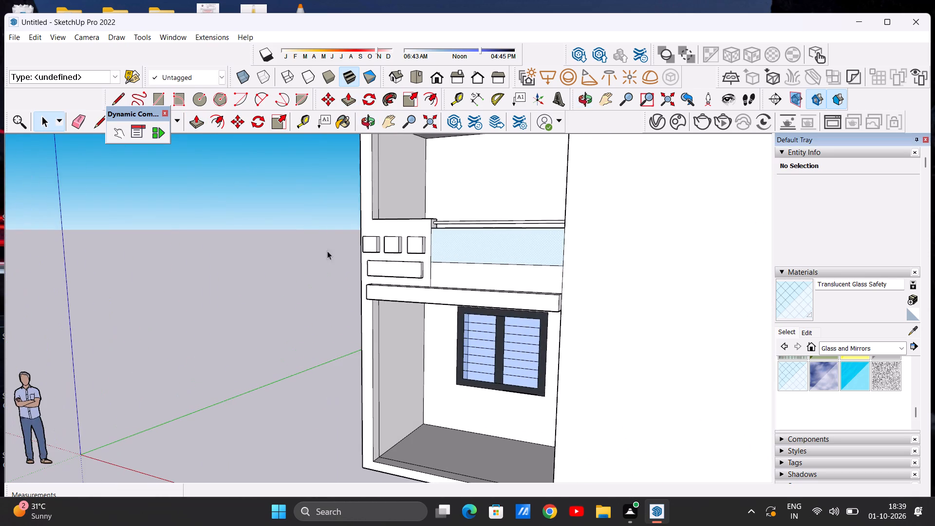
middle_click_drag(510, 258, 517, 263)
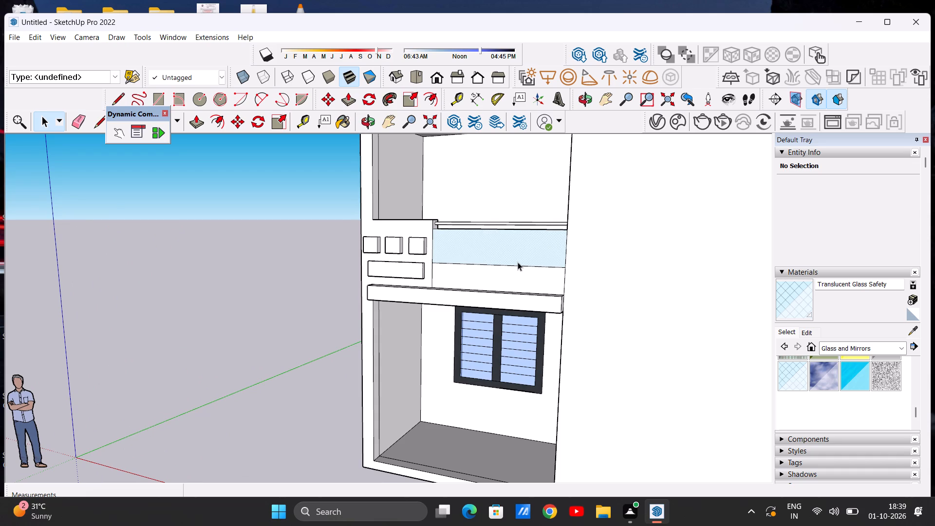
scroll(421, 265, "down", 8)
scroll(484, 250, "down", 10)
scroll(442, 275, "up", 1)
scroll(456, 272, "down", 5)
middle_click_drag(391, 260, 574, 263)
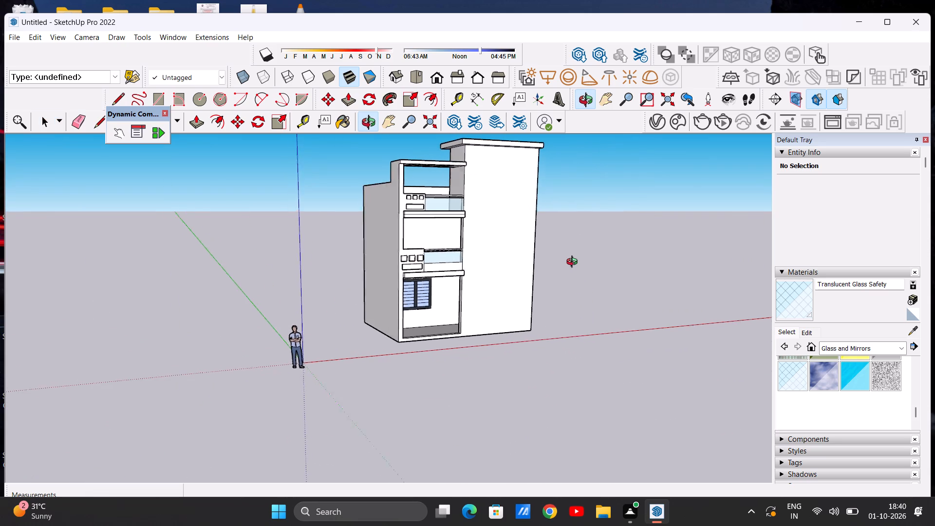
middle_click_drag(574, 263, 453, 257)
scroll(476, 260, "up", 1)
scroll(481, 258, "down", 10)
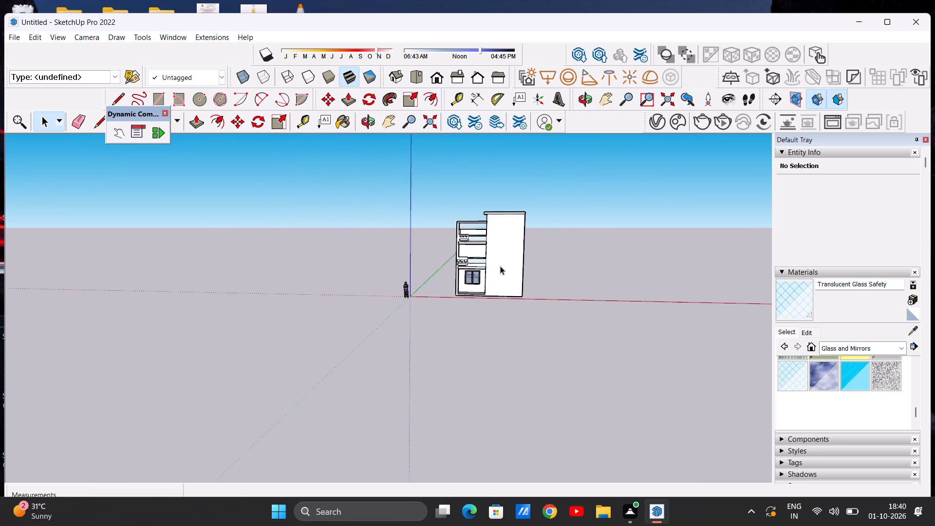
Examine the whole house facade in the standard front view.
scroll(500, 266, "down", 2)
scroll(524, 261, "up", 13)
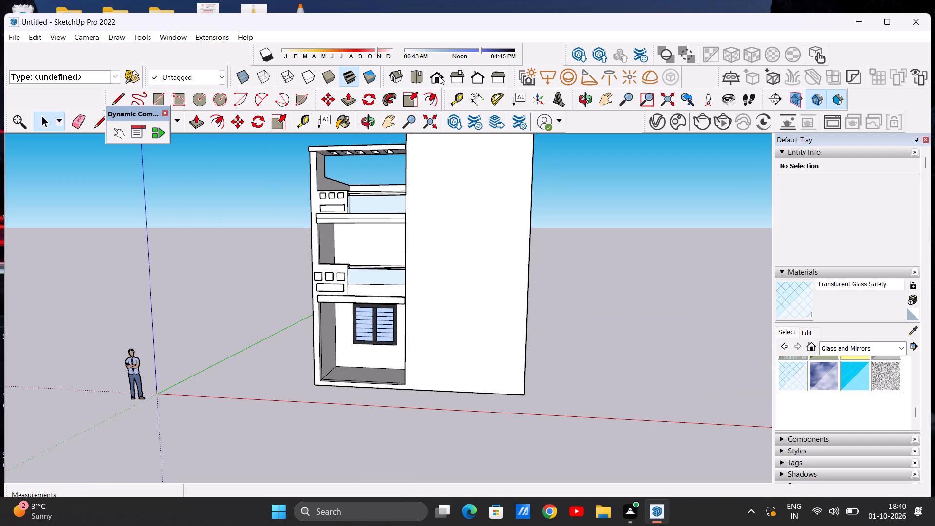
left_click(436, 76)
scroll(644, 243, "up", 2)
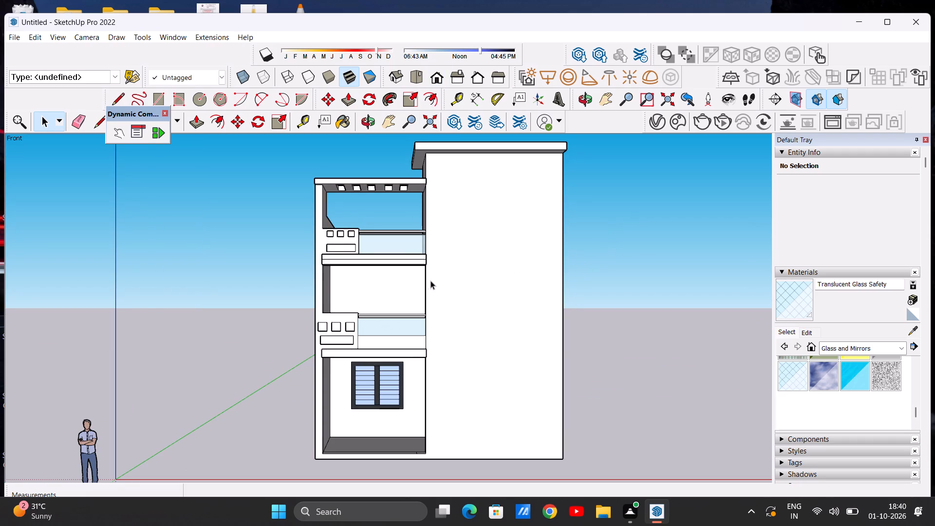
scroll(428, 281, "down", 5)
scroll(532, 261, "up", 4)
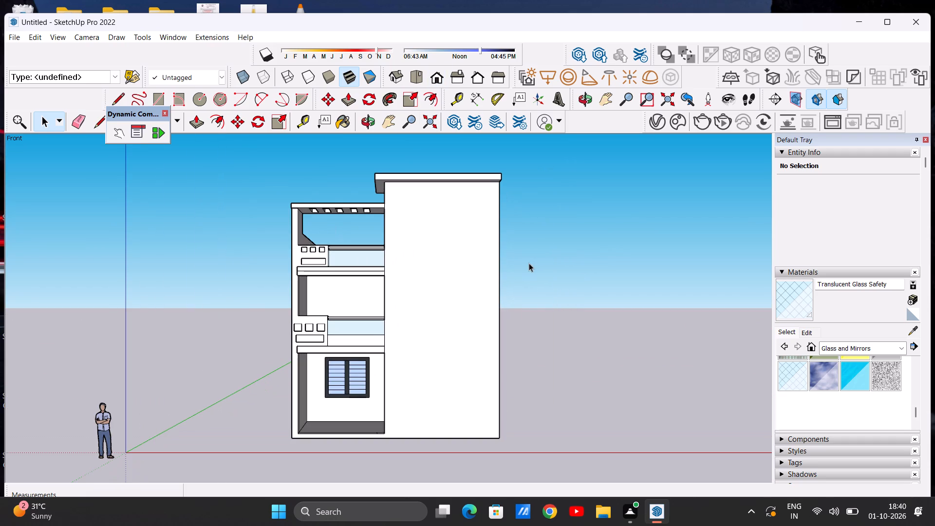
scroll(432, 279, "down", 4)
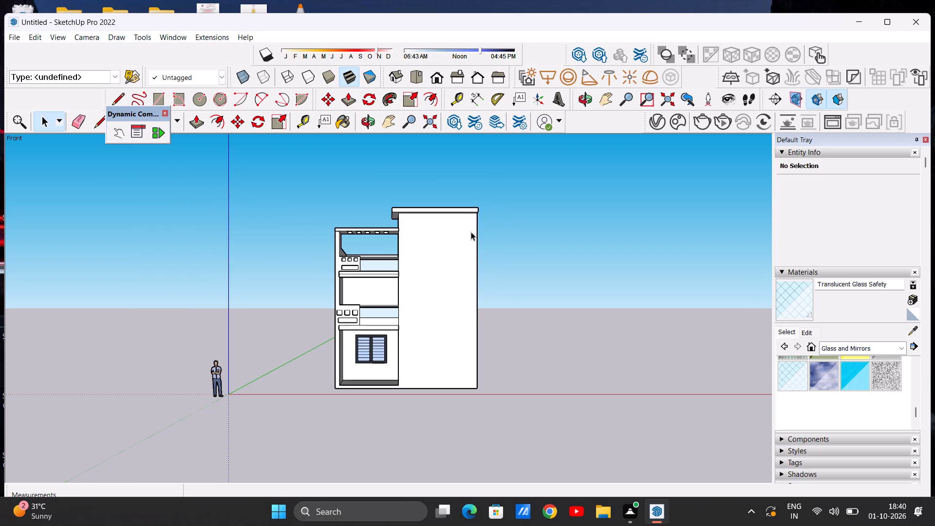
Draw a vertical line about 31' 6" long near the blank front wall's outer edge, from the canopy's underside to the wall base.
middle_click_drag(473, 246, 472, 161)
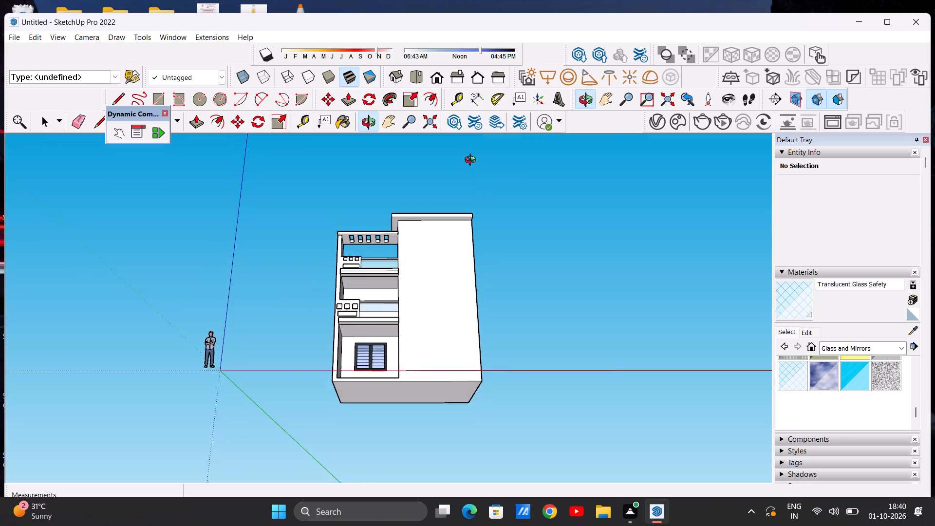
middle_click_drag(472, 161, 472, 149)
scroll(465, 218, "up", 13)
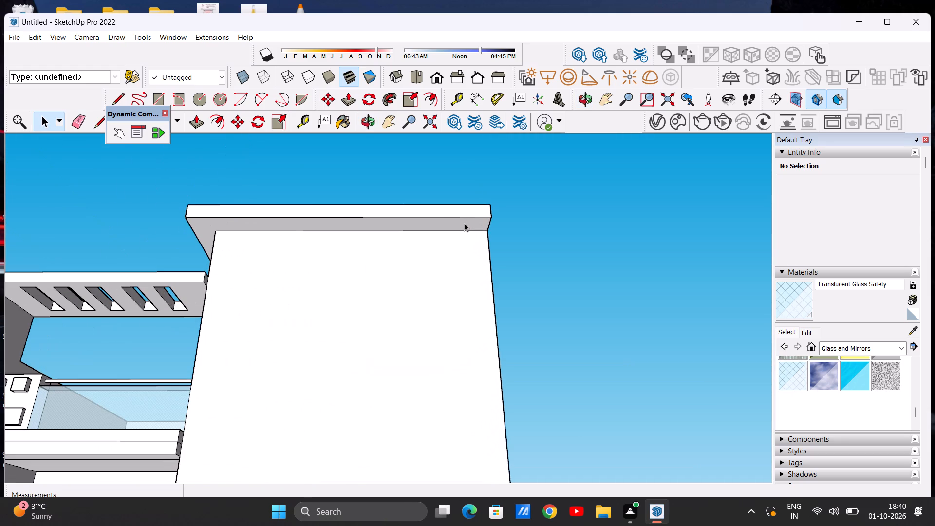
key("l")
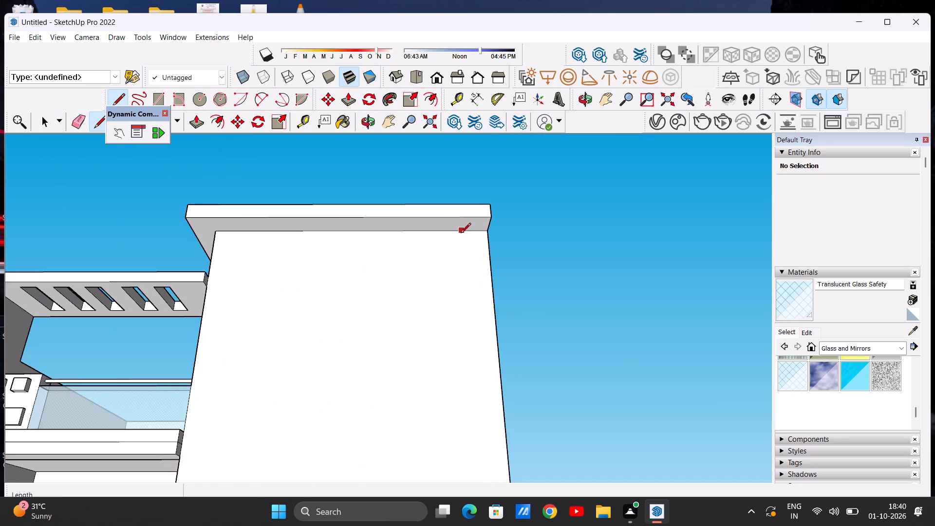
scroll(458, 234, "up", 10)
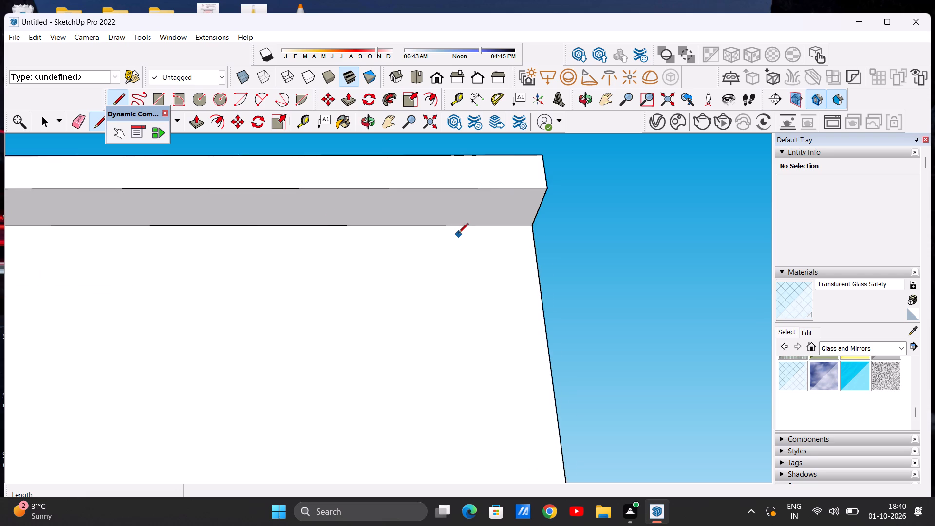
left_click(463, 227)
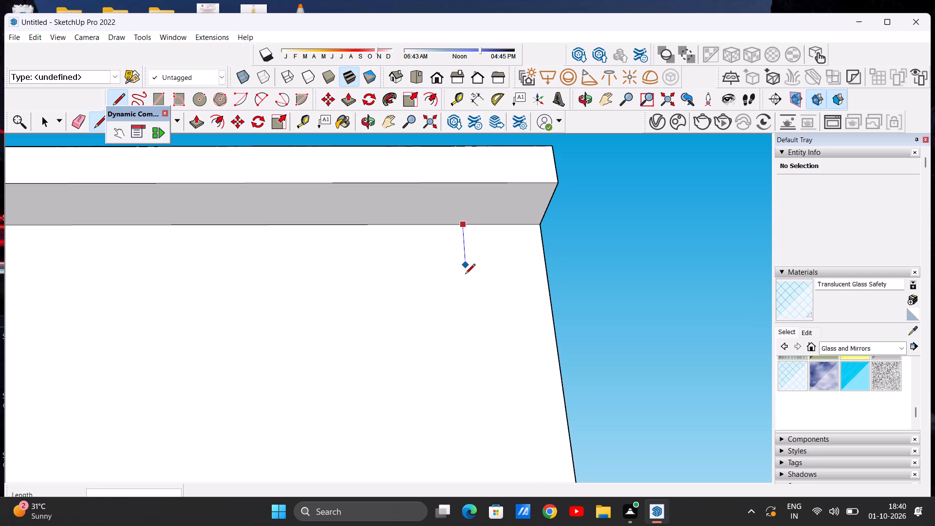
scroll(469, 291, "down", 19)
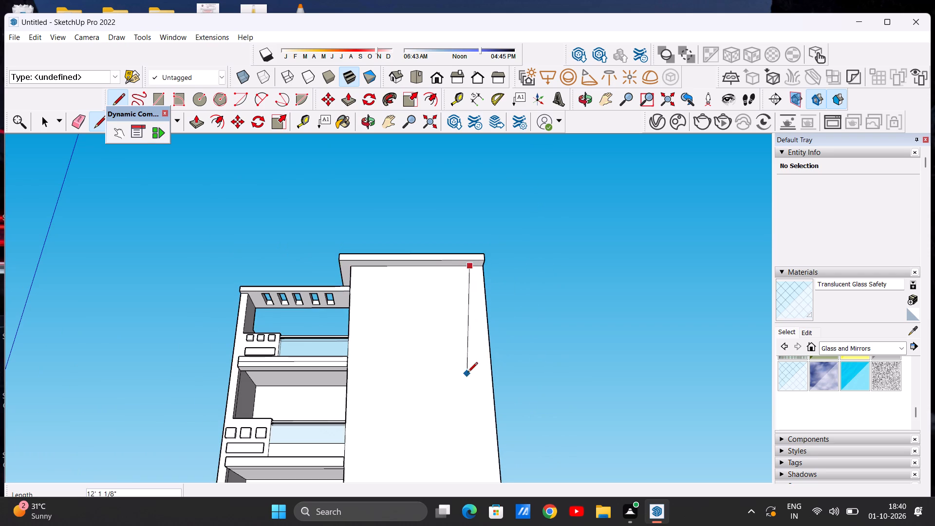
scroll(467, 373, "down", 7)
middle_click_drag(471, 427, 478, 479)
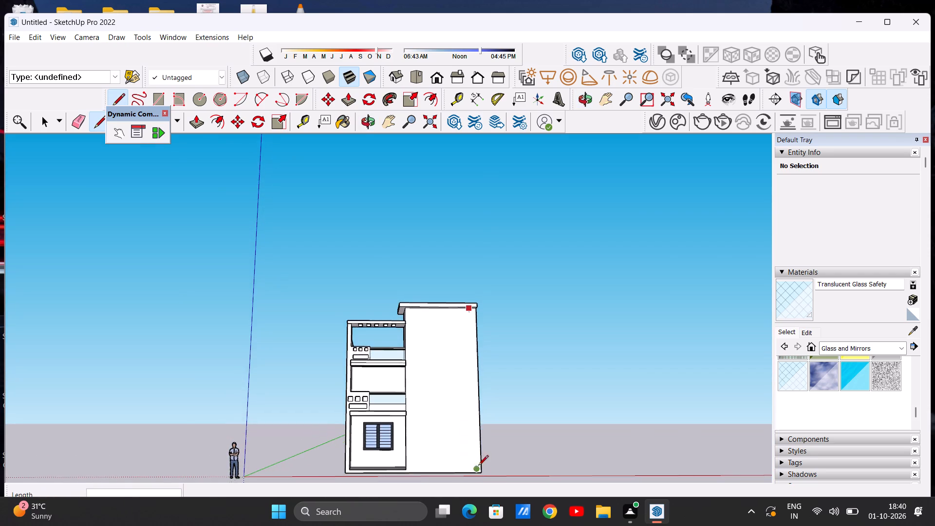
scroll(467, 466, "up", 4)
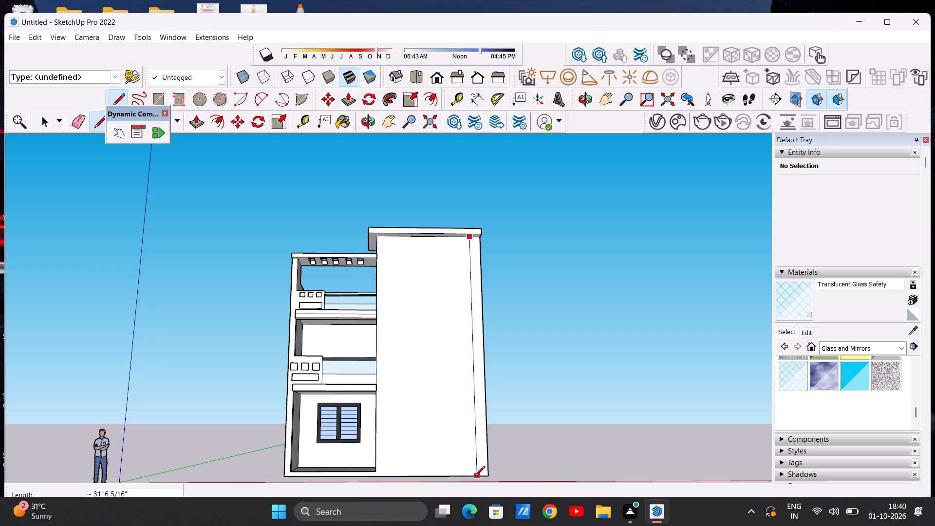
left_click(475, 477)
key("space")
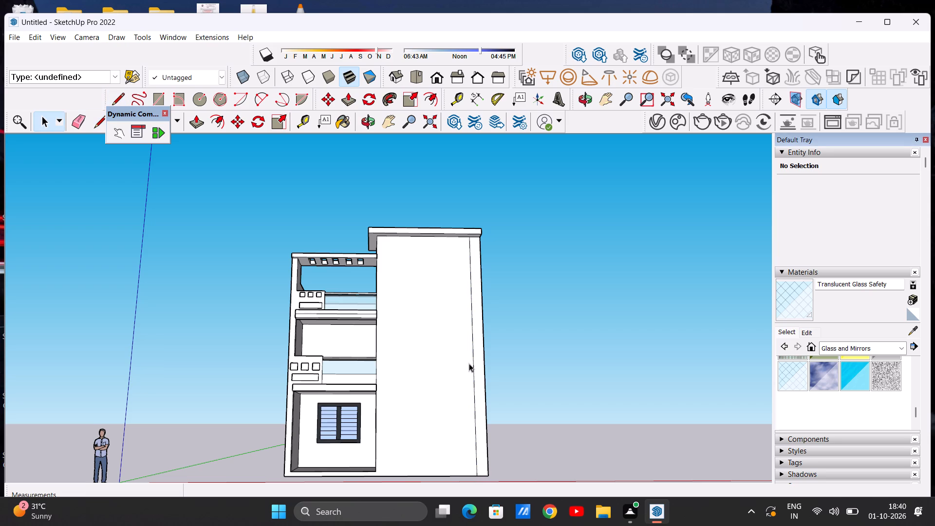
Extrude the narrow vertical strip at the front wall's outer edge outward by 1' 2 11/16", flush with the canopy's front.
scroll(469, 363, "down", 6)
middle_click_drag(461, 371, 457, 442)
scroll(478, 398, "up", 8)
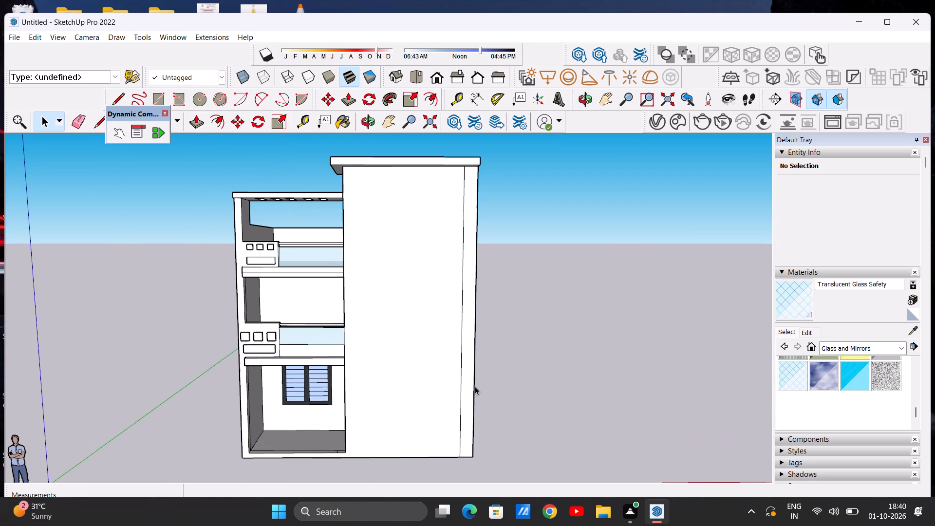
scroll(478, 388, "down", 3)
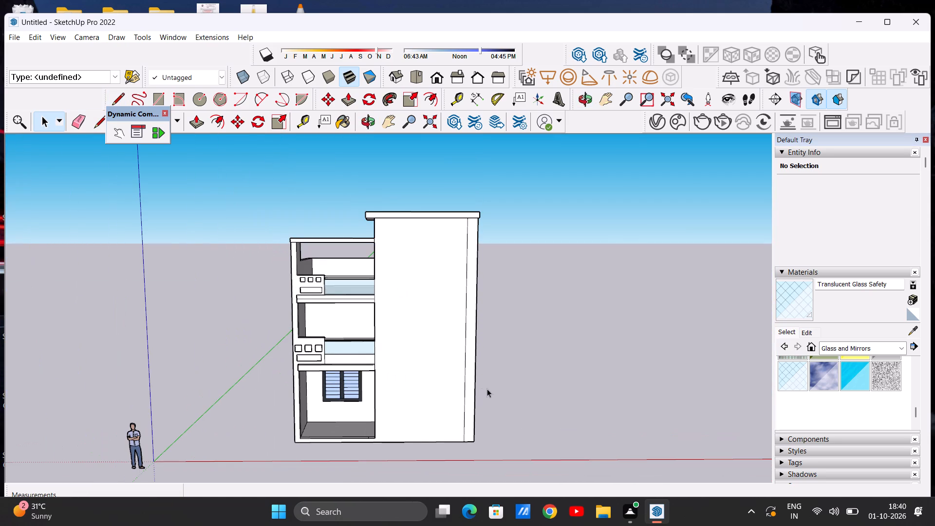
scroll(490, 389, "down", 2)
middle_click_drag(434, 343, 501, 352)
scroll(435, 346, "up", 1)
middle_click(501, 352)
middle_click(501, 351)
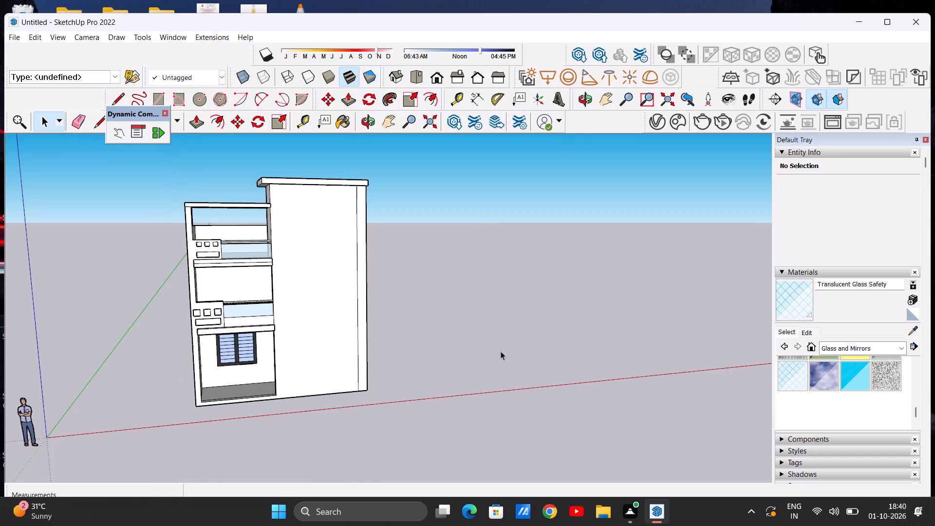
scroll(424, 308, "down", 8)
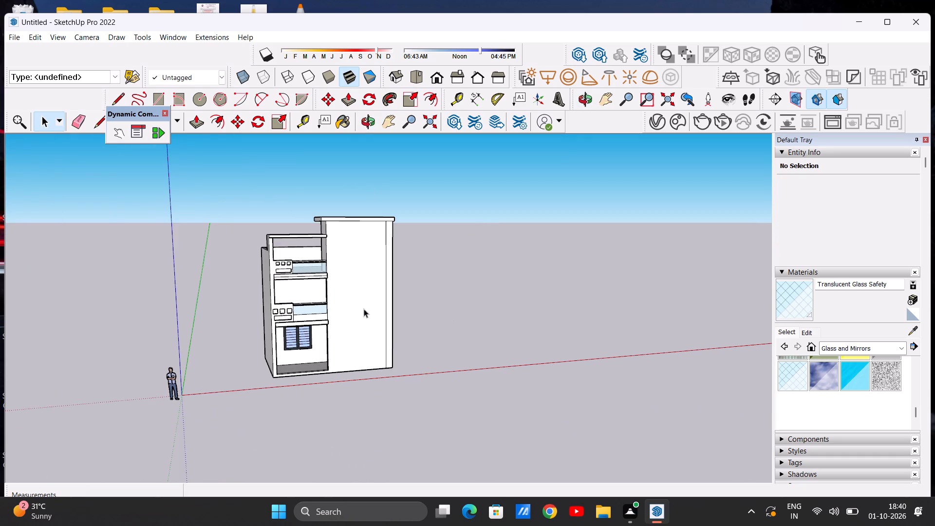
middle_click_drag(378, 316, 334, 325)
middle_click_drag(368, 307, 439, 304)
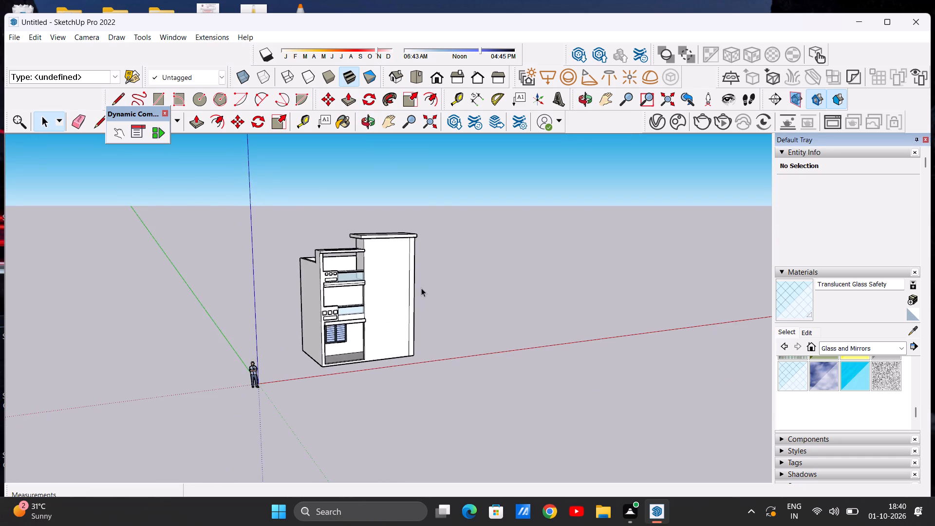
scroll(421, 283, "up", 11)
key("p")
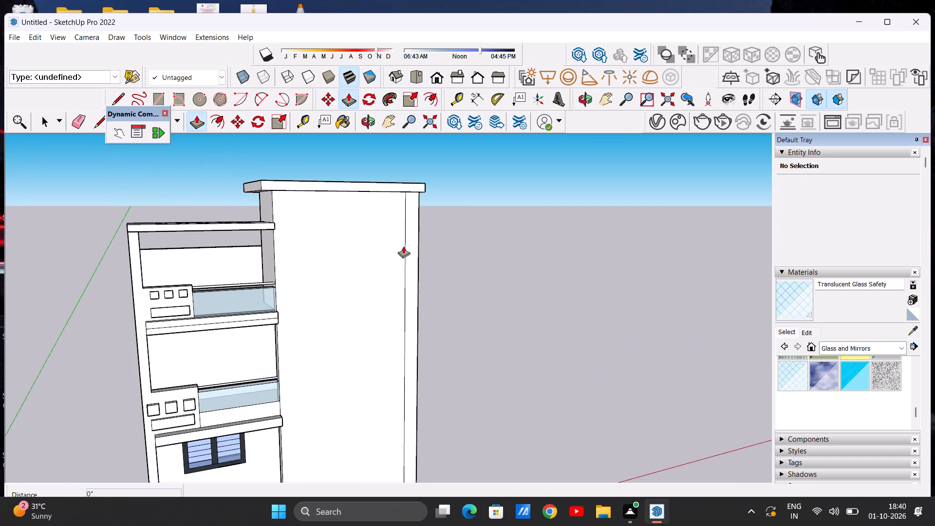
left_click(411, 238)
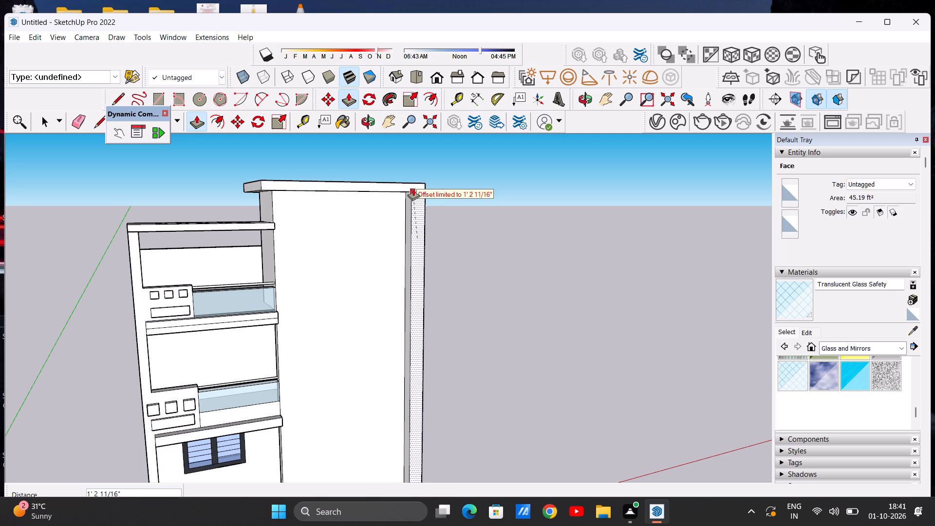
left_click(413, 188)
key("space")
Examine the projecting vertical strip and the blank front wall from several angles and in the standard front view.
scroll(404, 212, "down", 3)
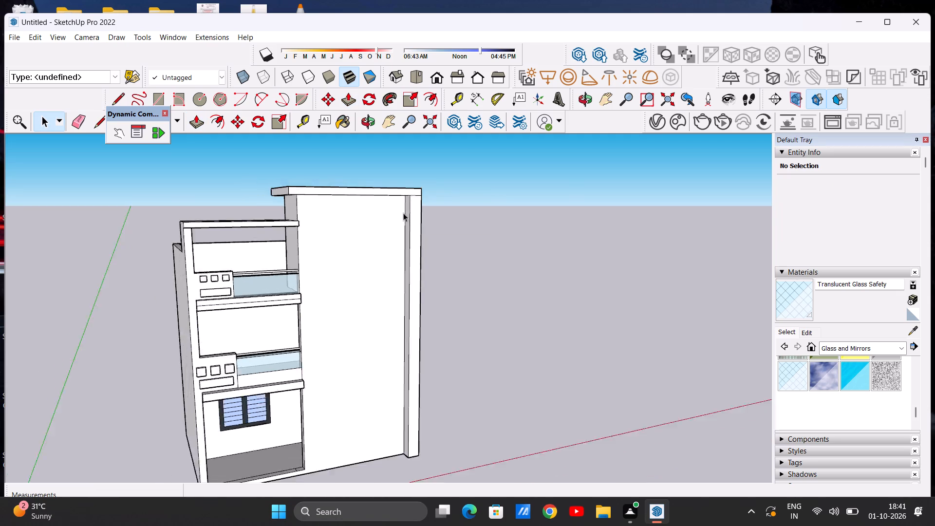
scroll(403, 213, "down", 11)
middle_click_drag(548, 226, 384, 238)
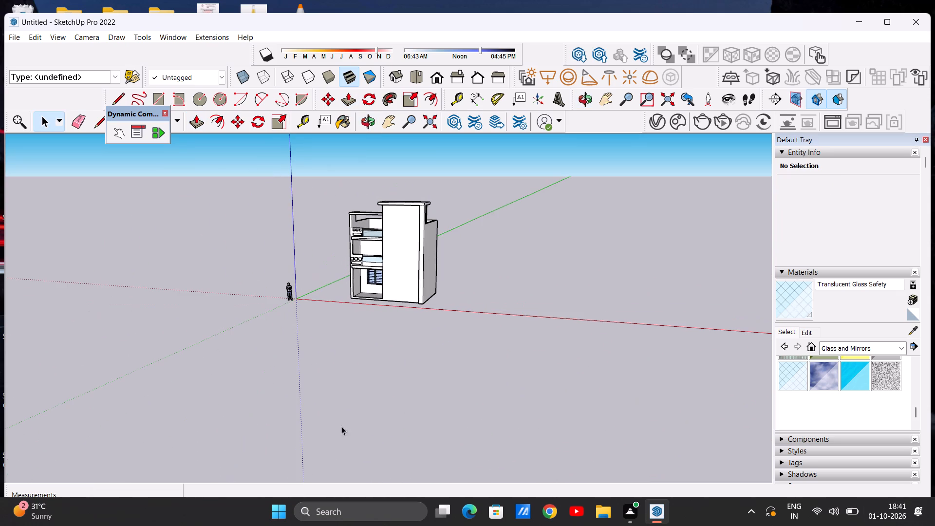
scroll(365, 236, "up", 12)
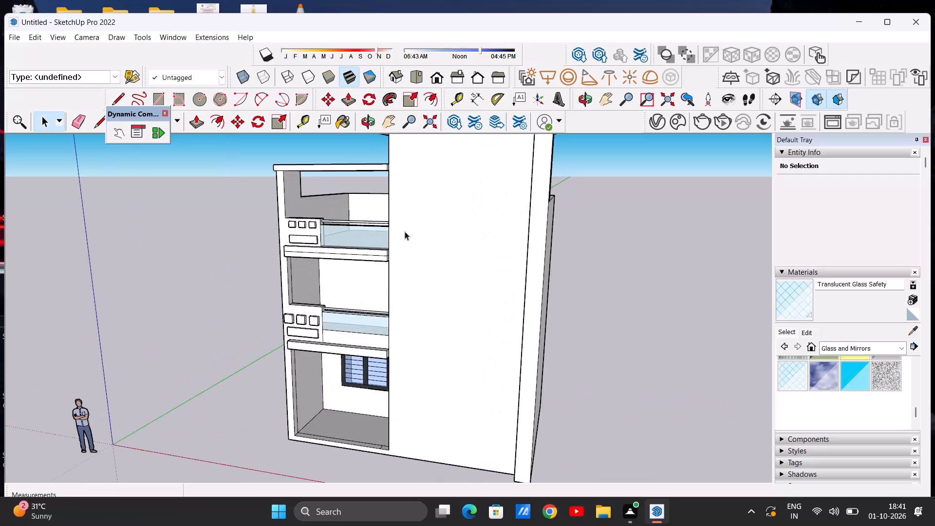
scroll(402, 234, "down", 5)
middle_click_drag(404, 250, 431, 235)
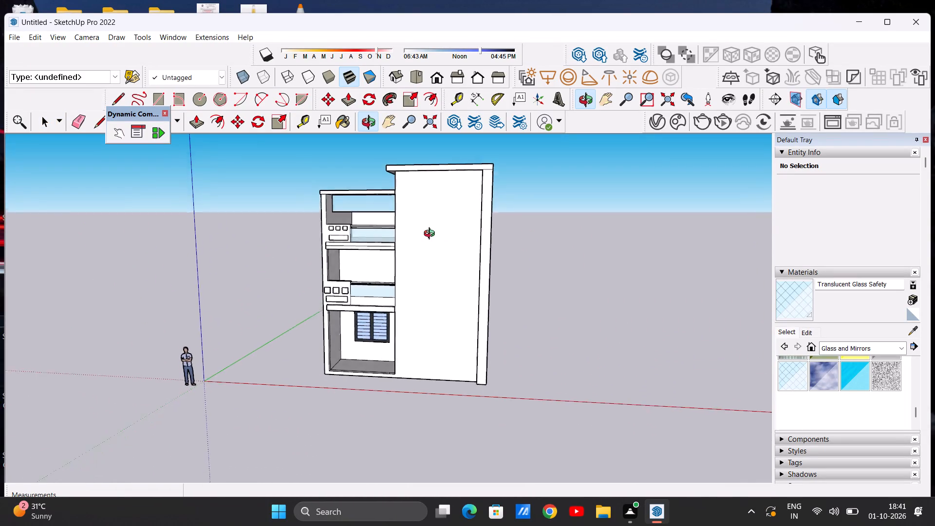
middle_click_drag(431, 235, 458, 237)
scroll(467, 232, "up", 3)
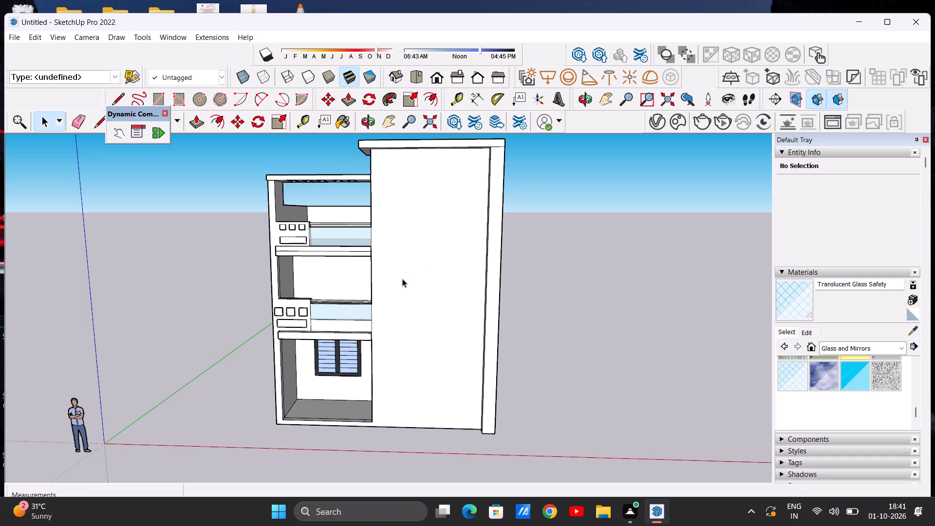
scroll(402, 279, "down", 4)
scroll(410, 260, "up", 3)
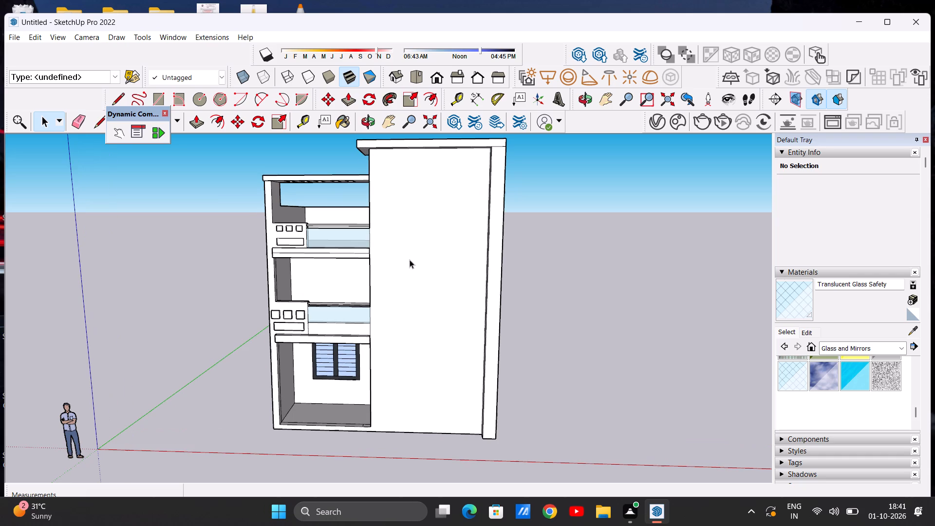
scroll(375, 254, "down", 6)
scroll(416, 226, "up", 3)
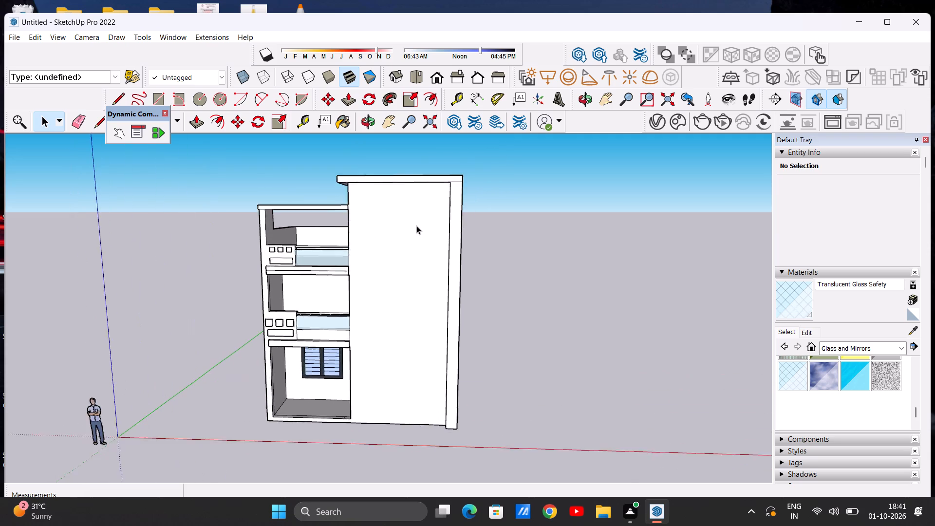
scroll(416, 225, "up", 2)
middle_click_drag(422, 261, 431, 239)
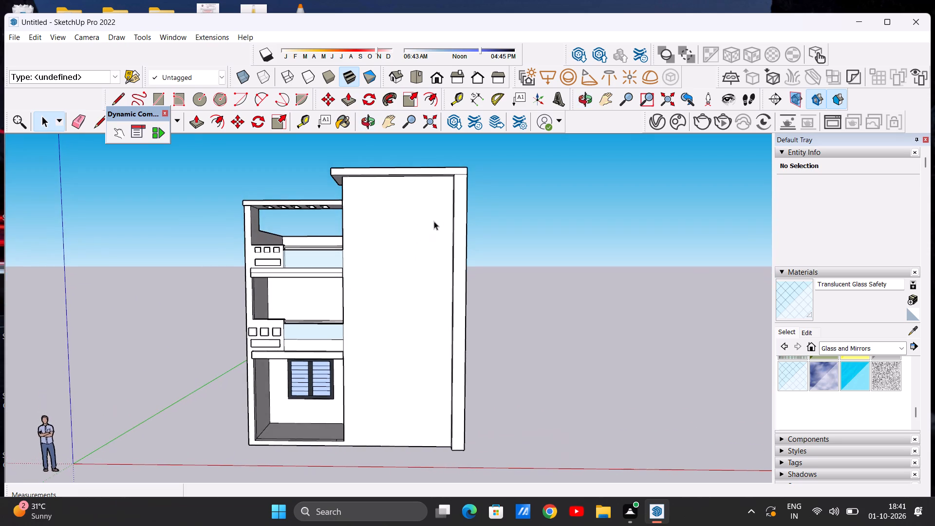
scroll(432, 217, "up", 1)
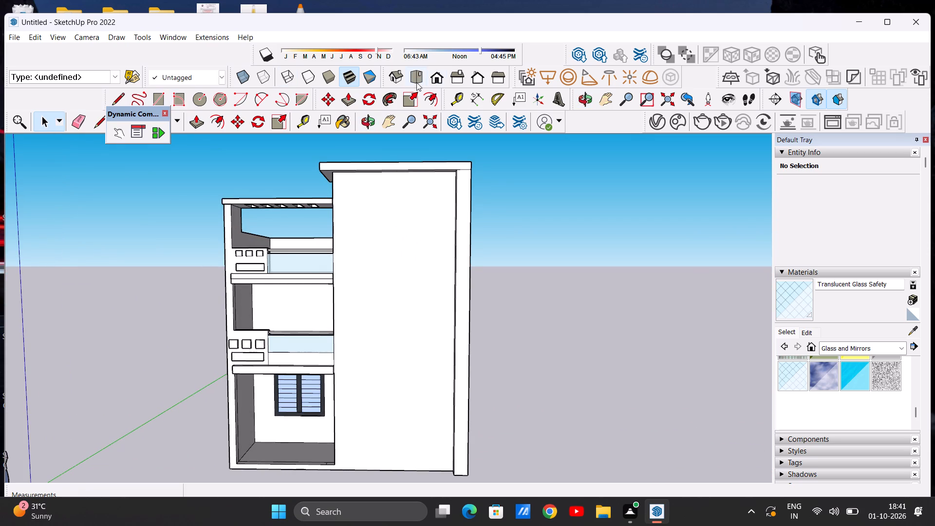
left_click(432, 75)
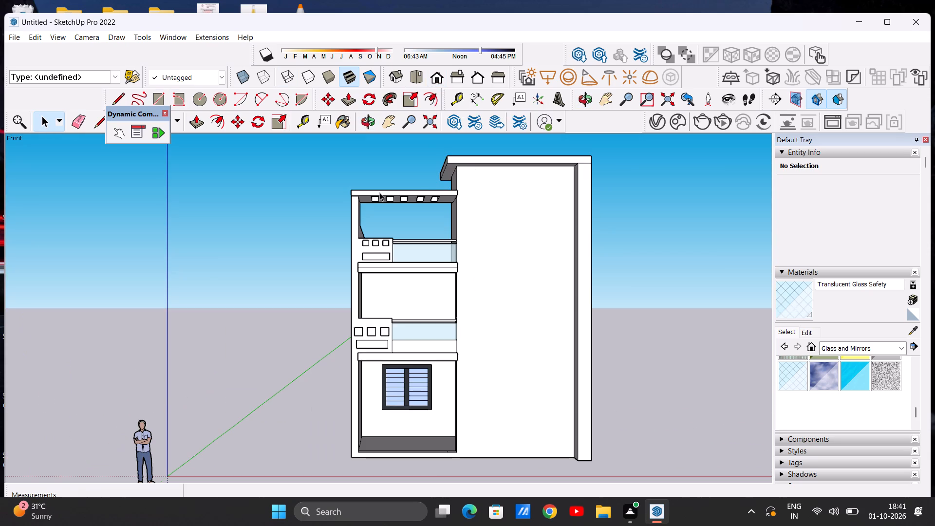
scroll(339, 199, "down", 6)
scroll(472, 184, "up", 4)
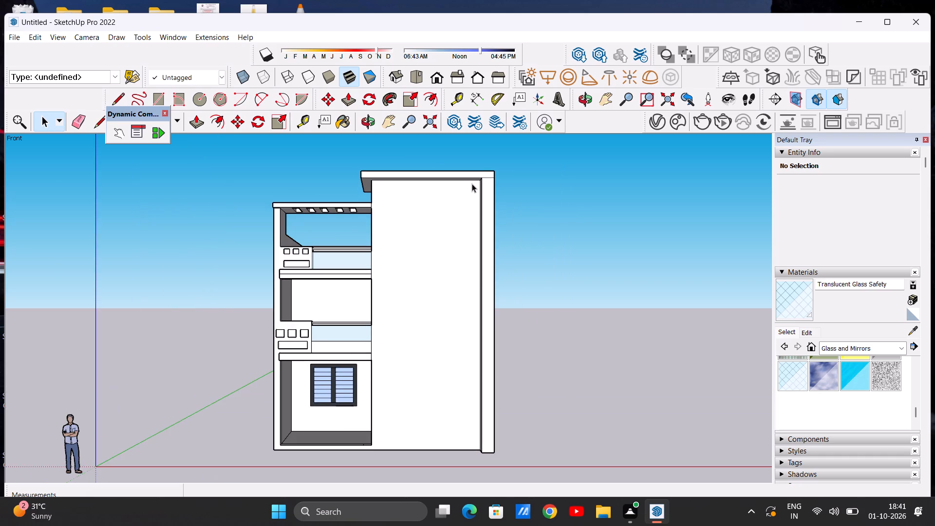
scroll(472, 184, "up", 1)
scroll(471, 190, "down", 2)
scroll(470, 193, "up", 1)
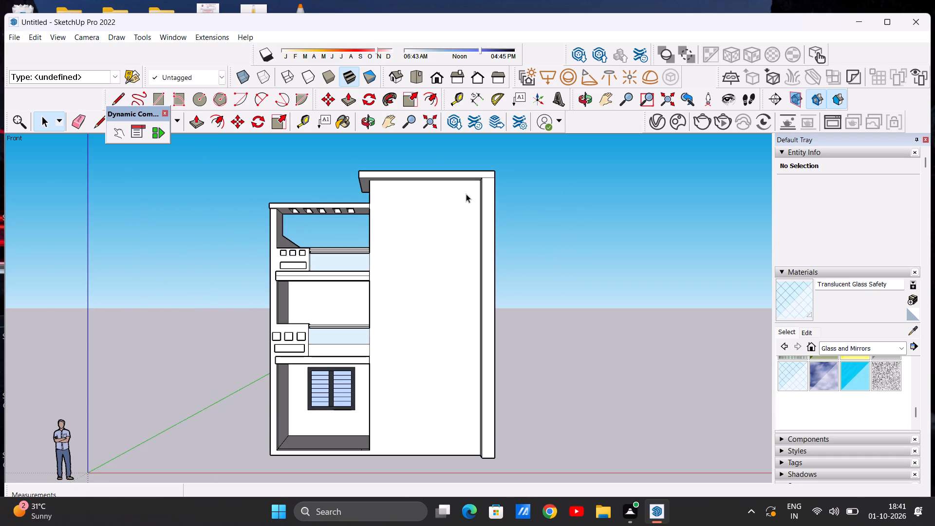
Draw a vertical line about 31' 6" long down the blank front wall, right of its middle, from the canopy's underside to the wall base.
left_click(162, 96)
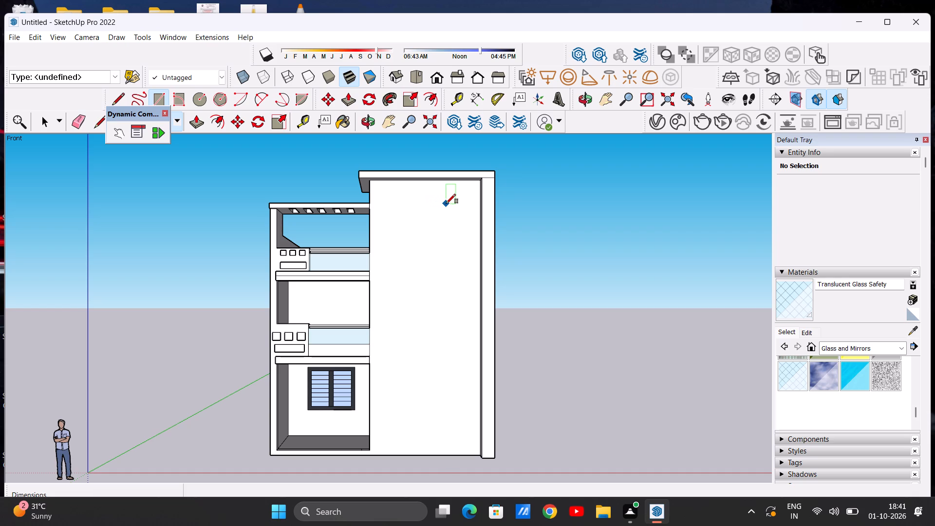
key("space")
key("l")
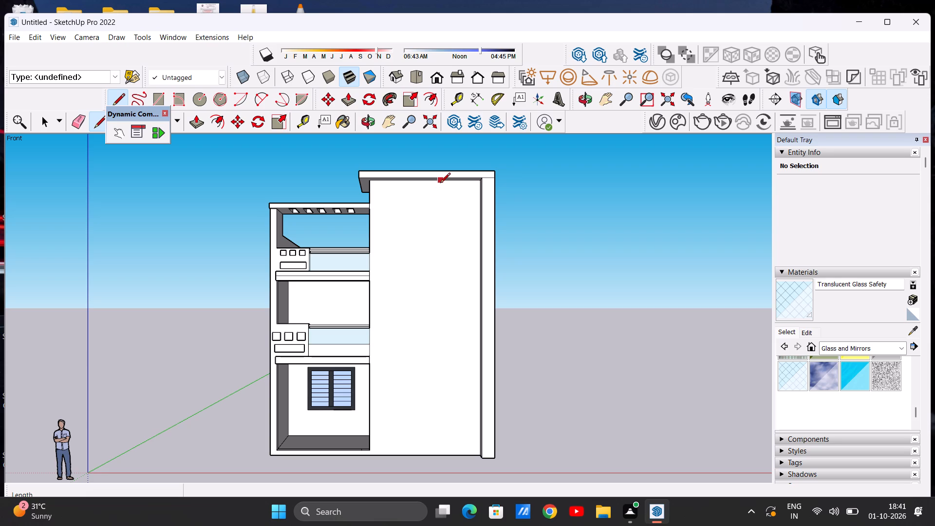
middle_click_drag(439, 209, 452, 188)
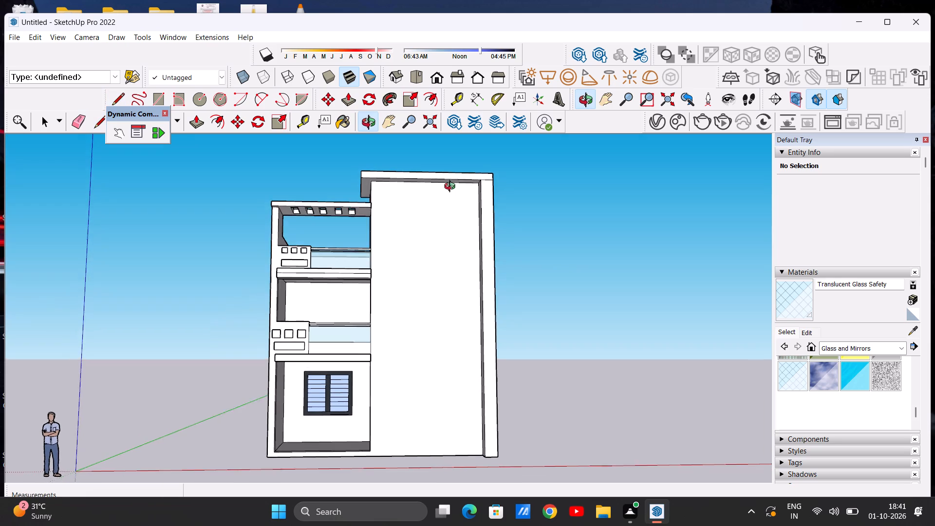
middle_click_drag(452, 188, 453, 184)
scroll(445, 186, "up", 5)
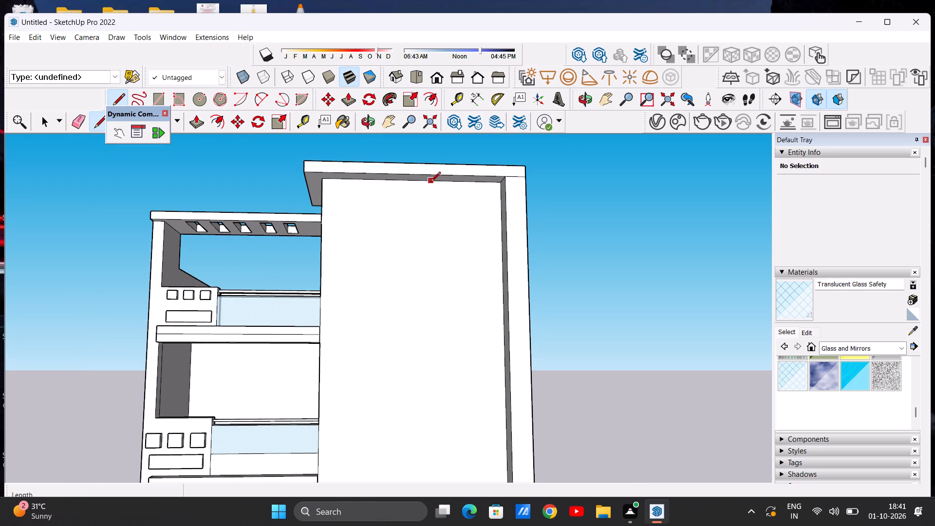
left_click(430, 183)
scroll(430, 257, "down", 9)
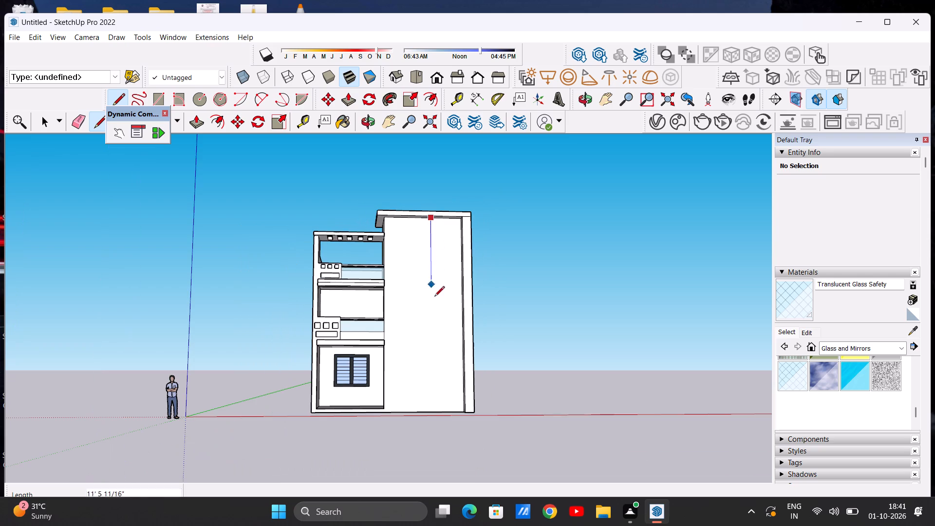
left_click(431, 413)
scroll(434, 394, "up", 9)
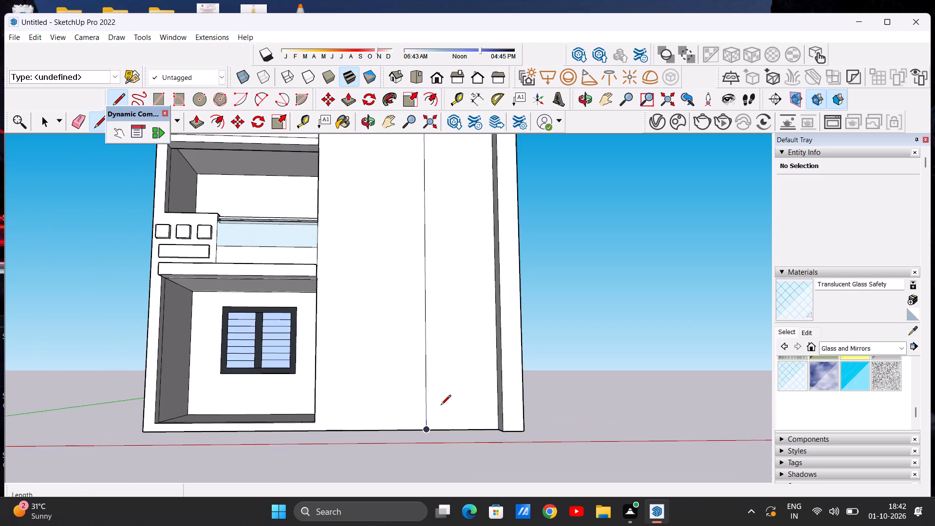
key("space")
Examine the front wall and its new vertical dividing line from several angles and distances.
scroll(420, 351, "down", 9)
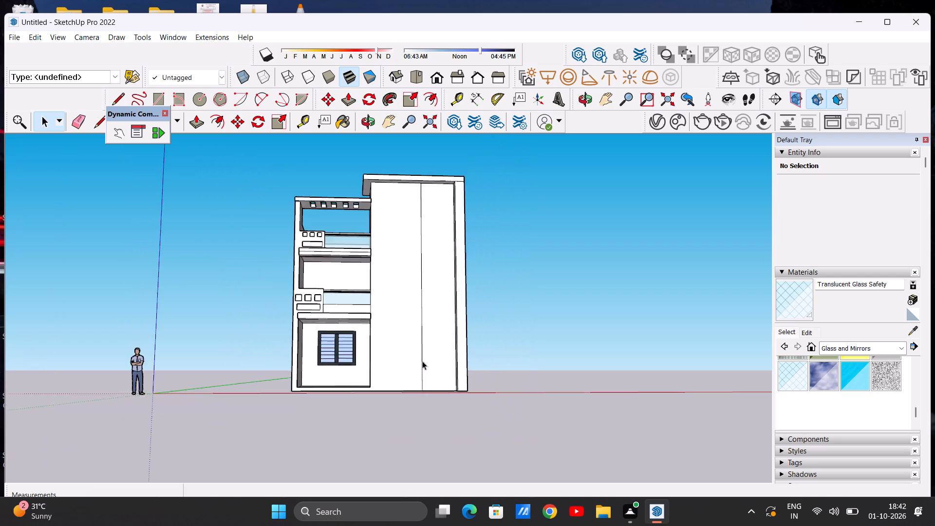
scroll(422, 361, "down", 4)
middle_click_drag(428, 311, 421, 348)
scroll(446, 284, "up", 2)
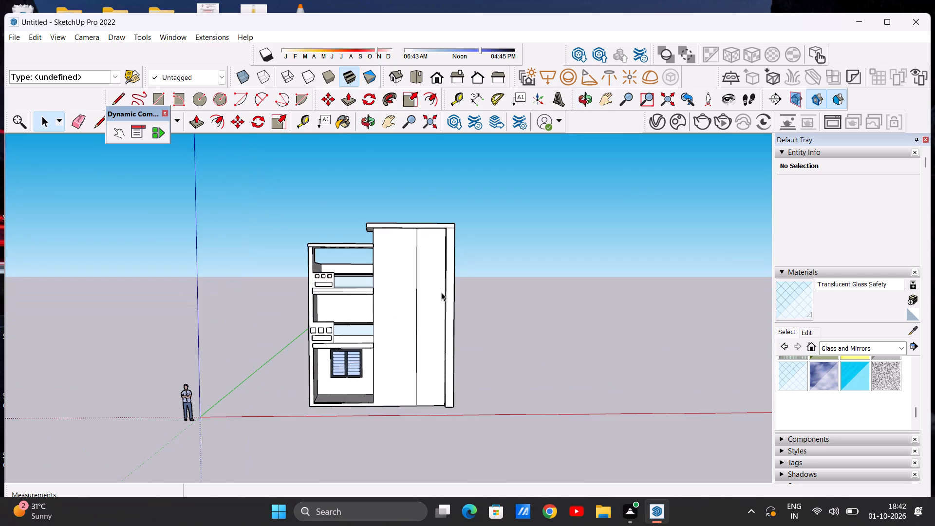
middle_click_drag(435, 303, 417, 293)
scroll(429, 270, "up", 6)
scroll(438, 264, "down", 1)
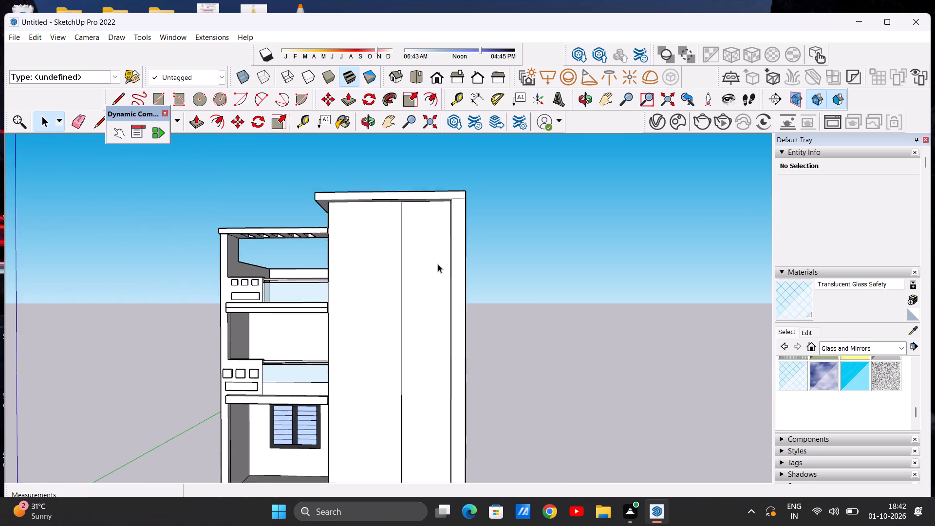
scroll(438, 264, "down", 2)
scroll(434, 292, "up", 1)
scroll(434, 292, "down", 1)
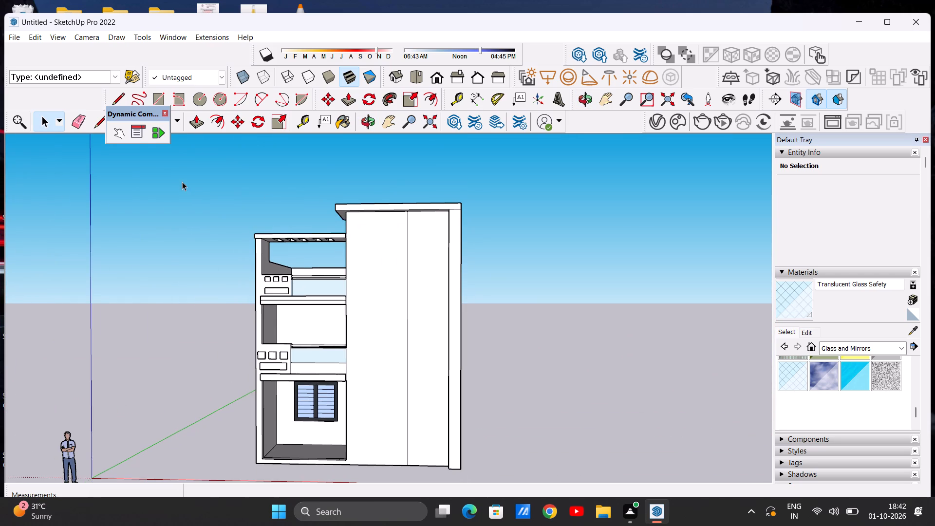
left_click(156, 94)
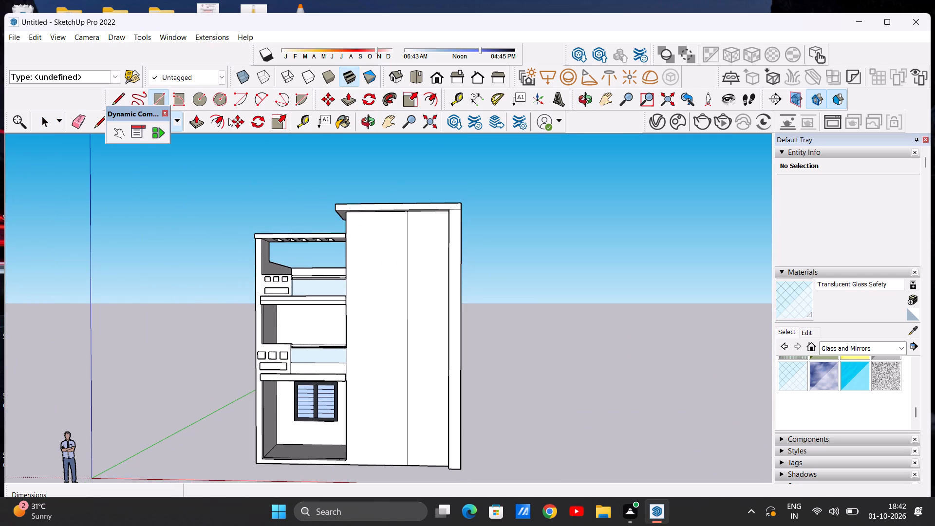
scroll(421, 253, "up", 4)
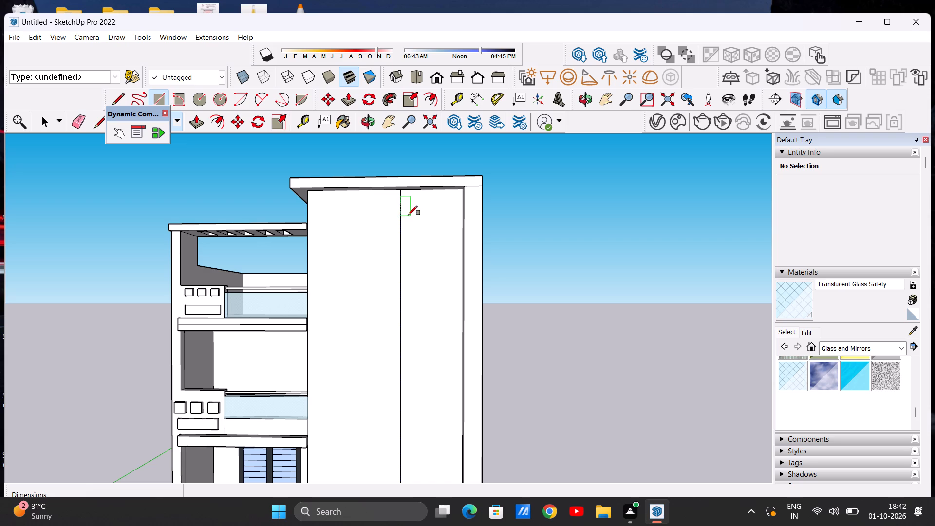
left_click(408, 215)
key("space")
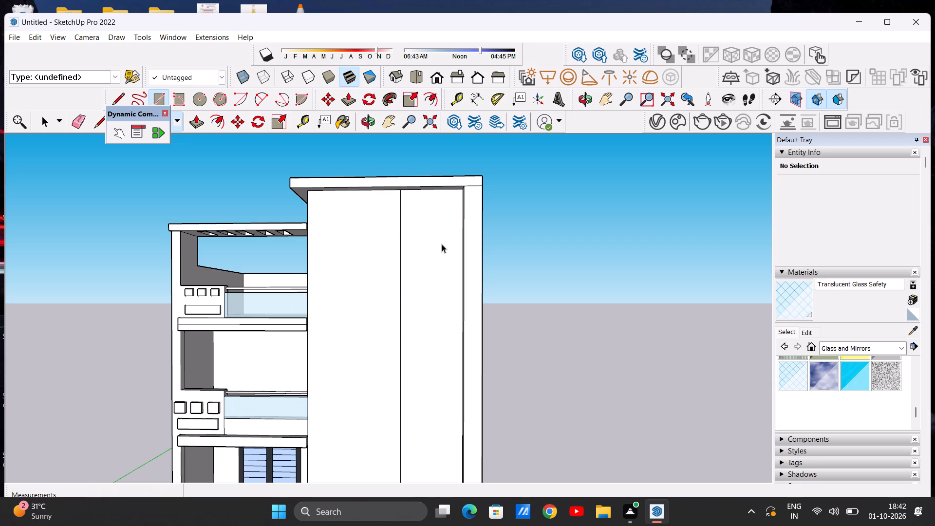
Draw an upright rectangle about 3' 4" wide and 10' 8" high on the upper part of the front wall's outer section.
scroll(440, 240, "up", 2)
left_click(159, 94)
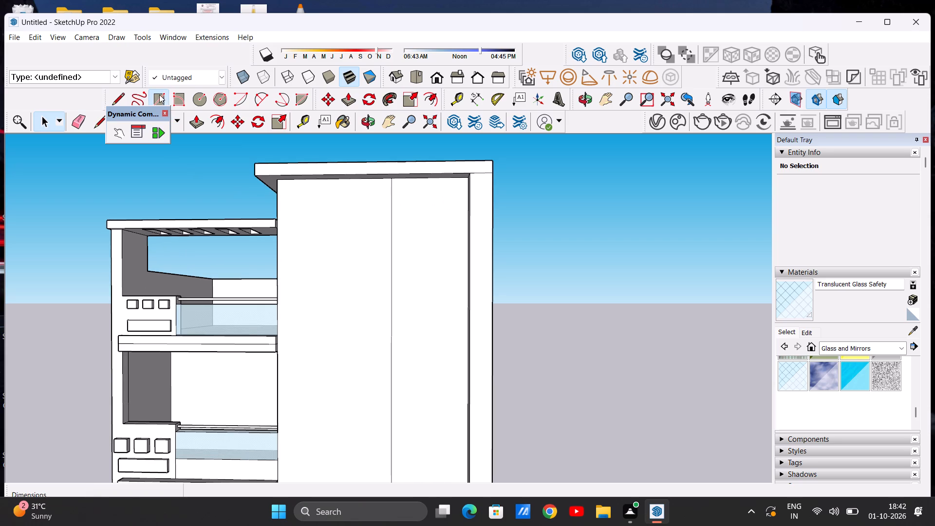
left_click(407, 210)
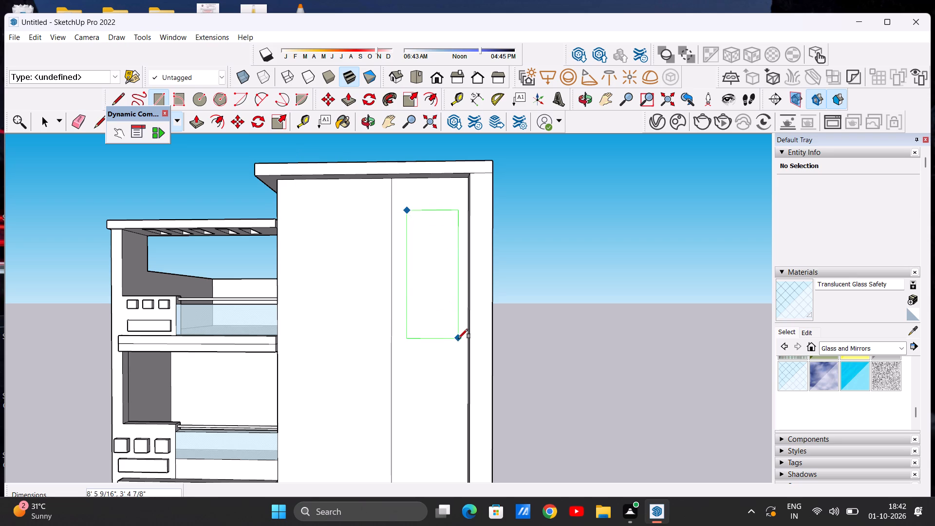
scroll(448, 303, "down", 2)
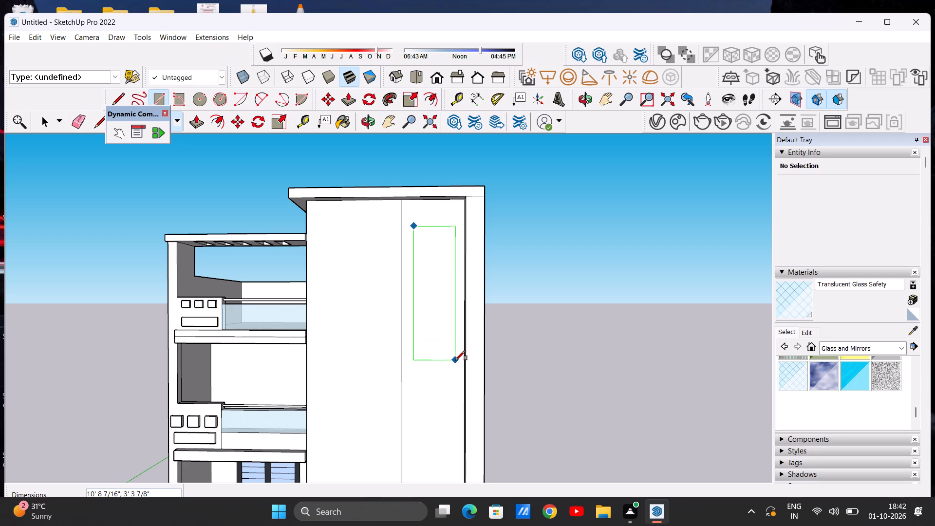
left_click(455, 360)
Draw a second upright rectangle about 3' 3" wide and 9' 2" high below the first on the front wall's outer section.
scroll(423, 293, "down", 10)
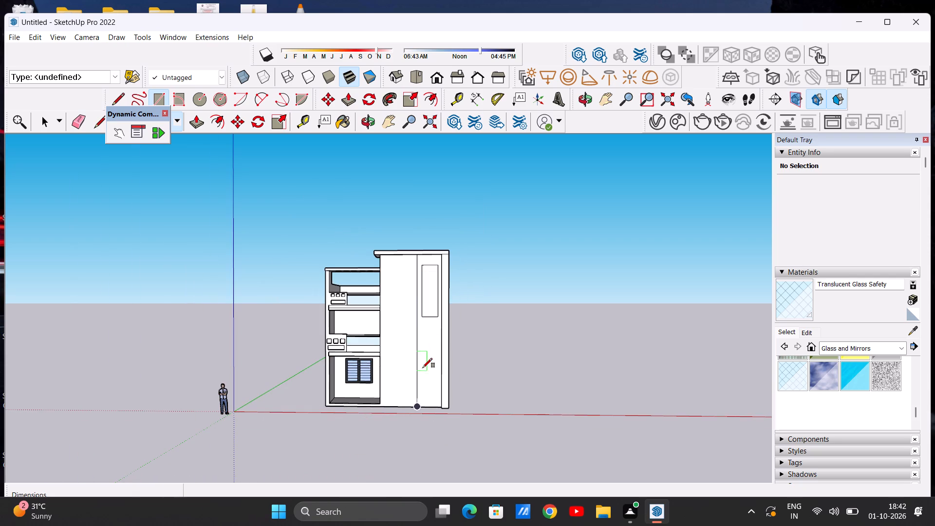
scroll(444, 336, "down", 4)
scroll(442, 366, "up", 6)
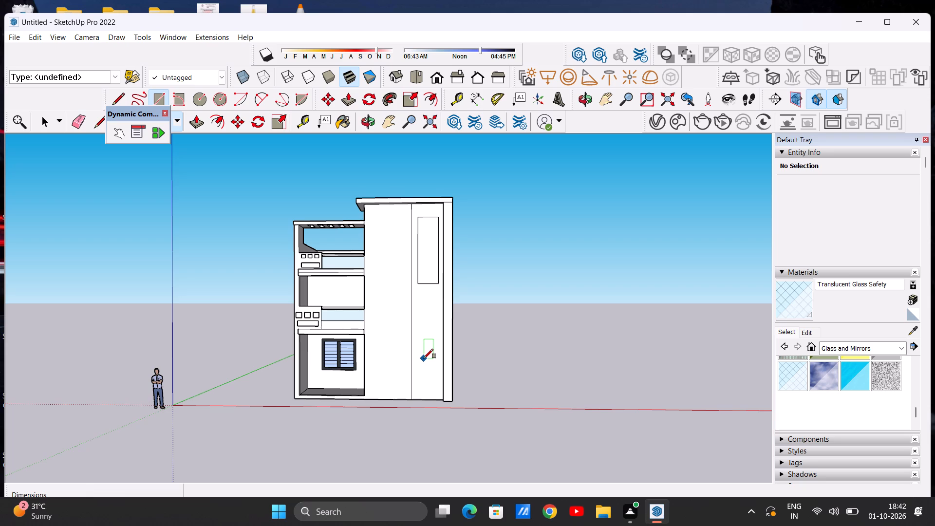
scroll(423, 320, "up", 4)
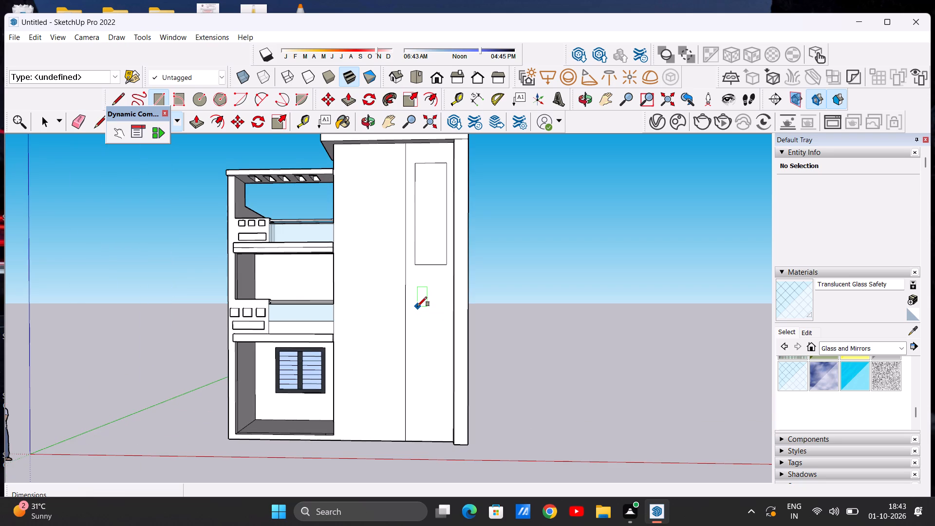
left_click(417, 306)
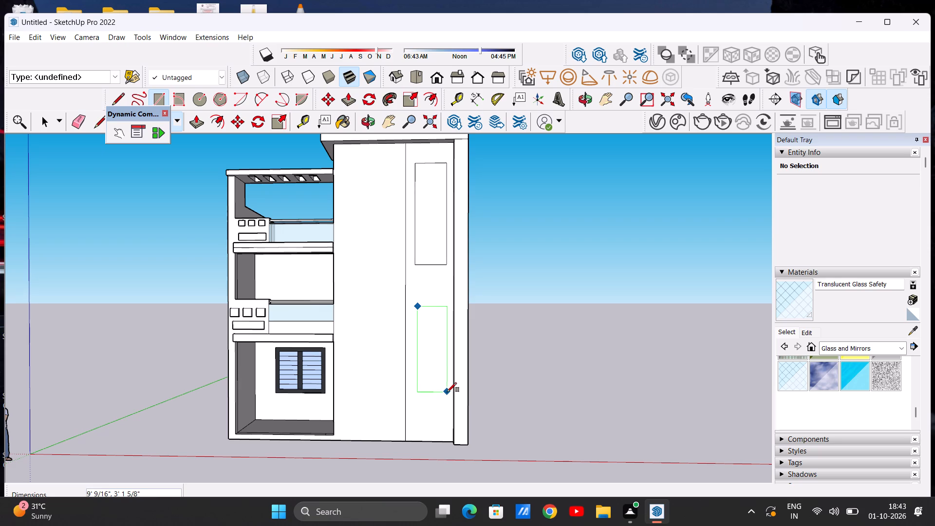
left_click(448, 393)
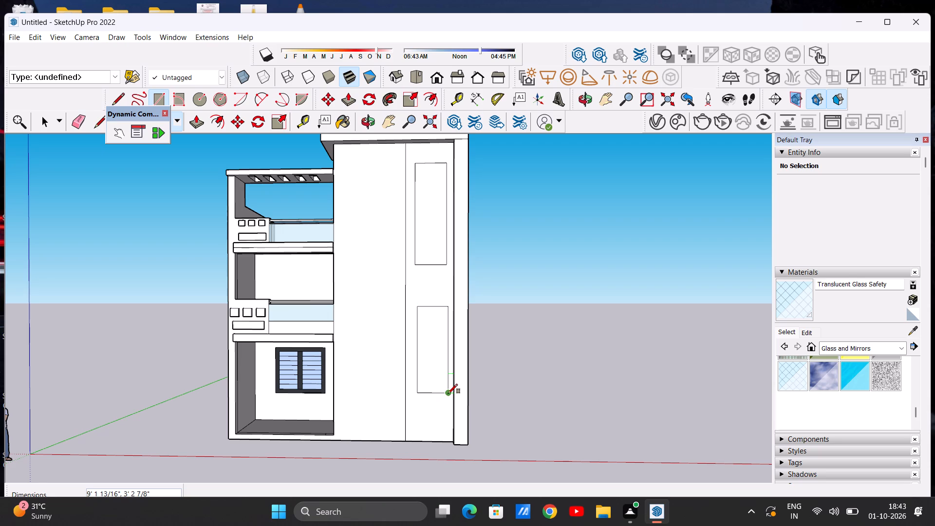
key("space")
Divide the upper rectangle into three roughly equal panels with two horizontal lines about 3' 4" long.
scroll(443, 287, "down", 8)
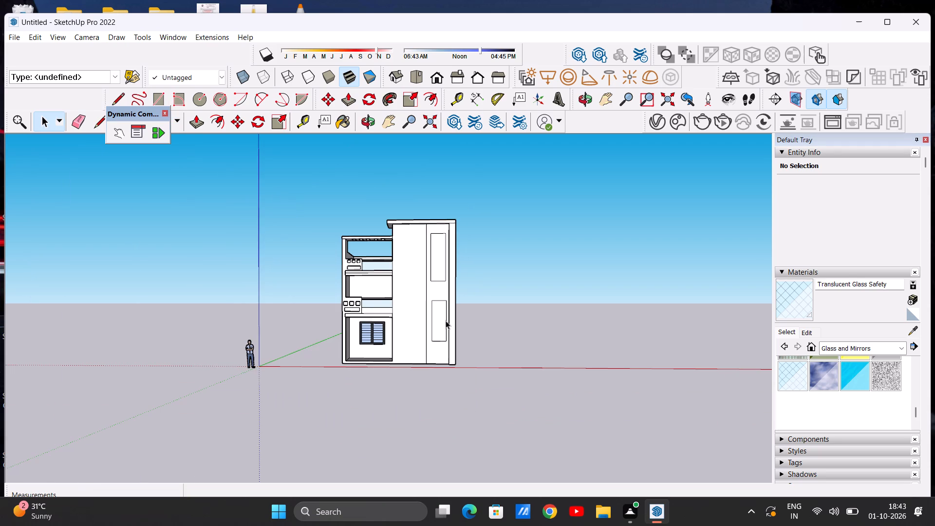
scroll(452, 335, "up", 5)
middle_click_drag(420, 325, 446, 336)
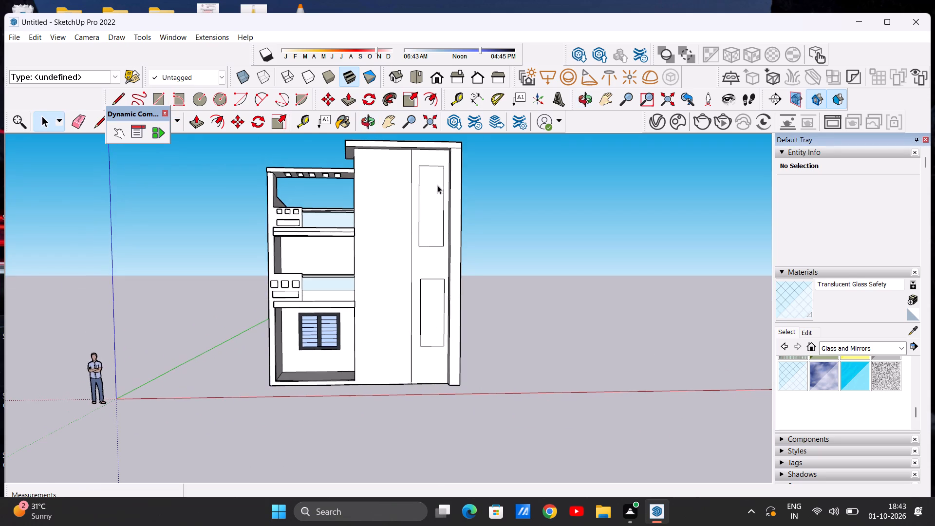
scroll(433, 172, "up", 4)
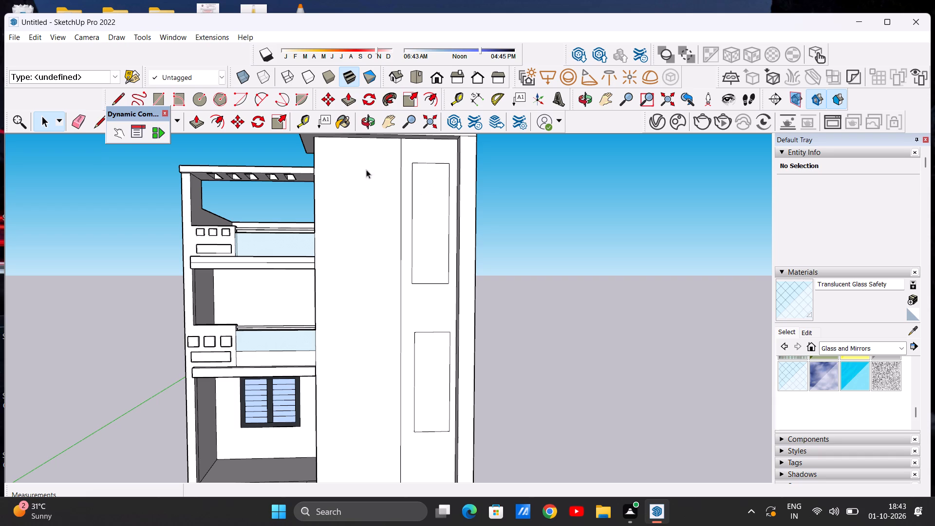
left_click(118, 97)
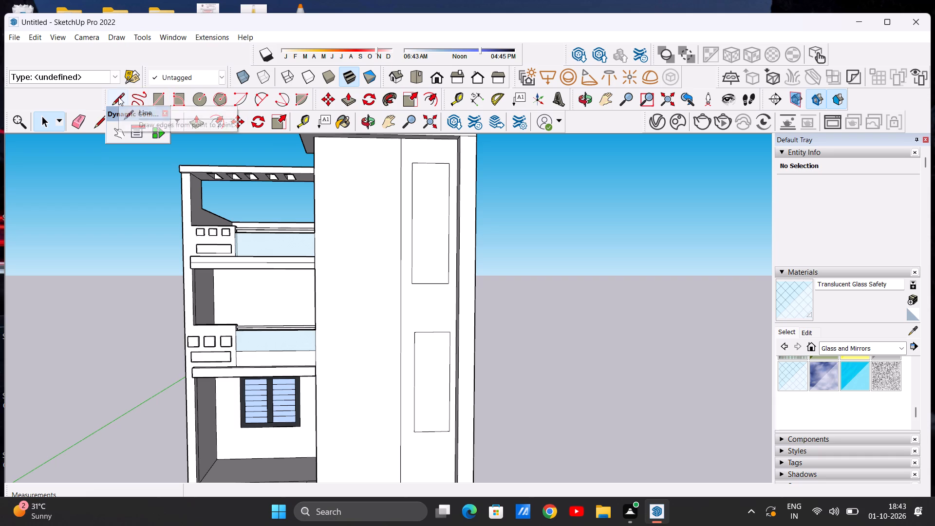
left_click(414, 202)
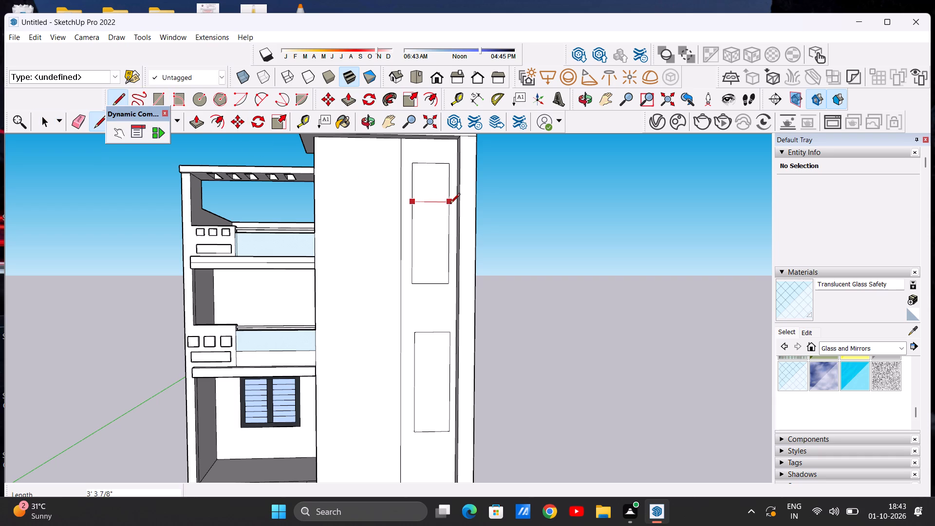
left_click(452, 203)
scroll(432, 239, "up", 7)
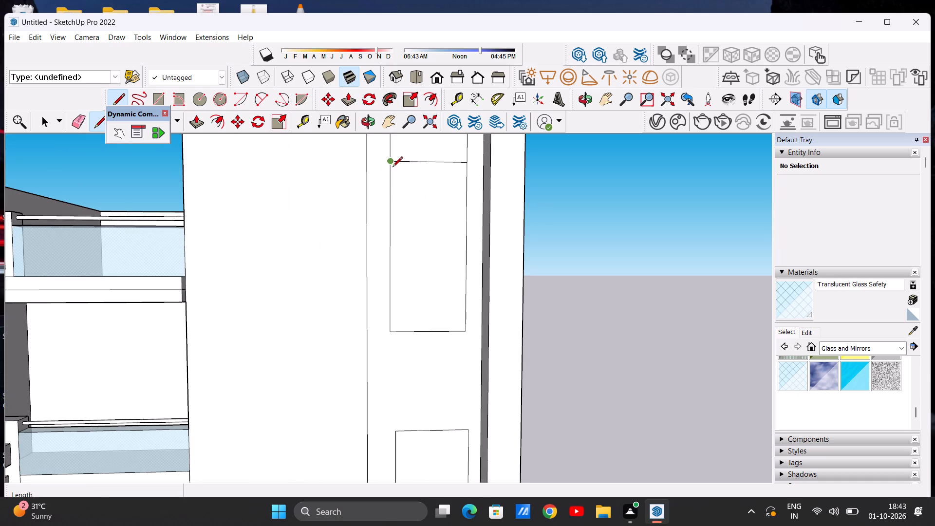
left_click(392, 246)
left_click(465, 251)
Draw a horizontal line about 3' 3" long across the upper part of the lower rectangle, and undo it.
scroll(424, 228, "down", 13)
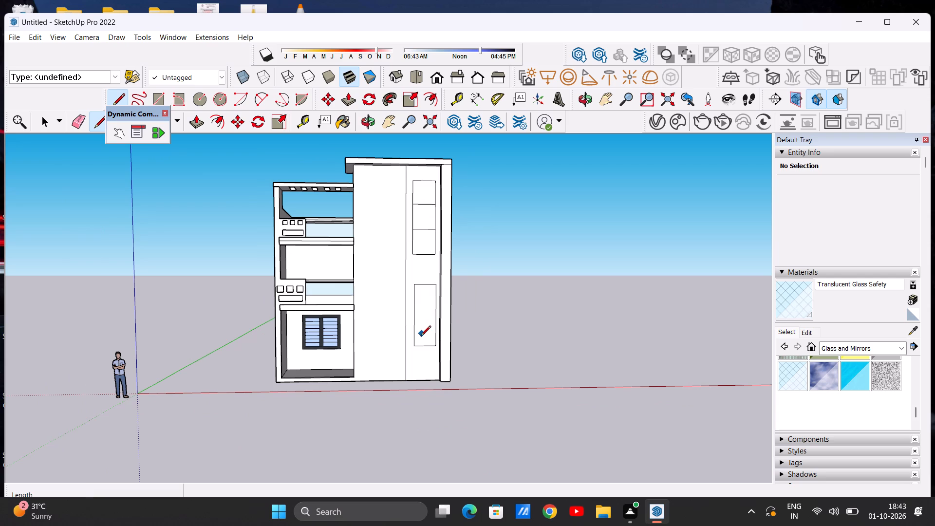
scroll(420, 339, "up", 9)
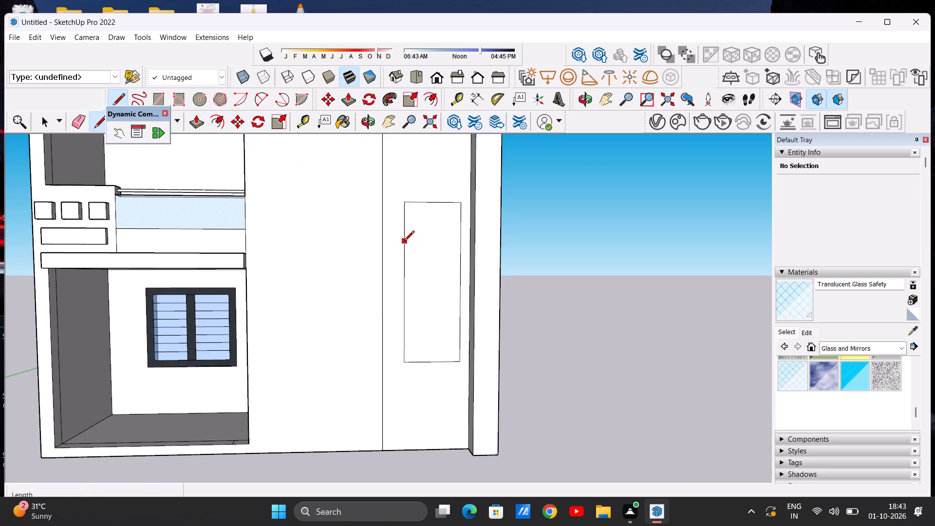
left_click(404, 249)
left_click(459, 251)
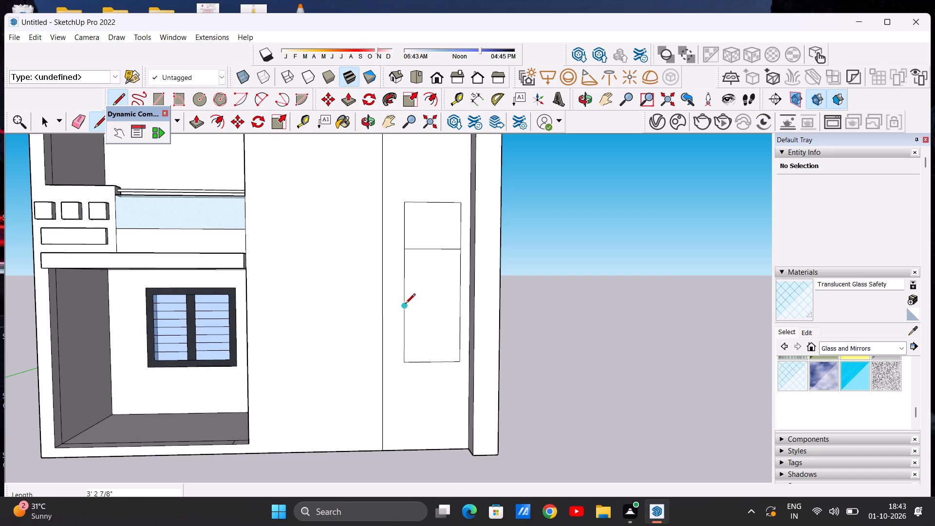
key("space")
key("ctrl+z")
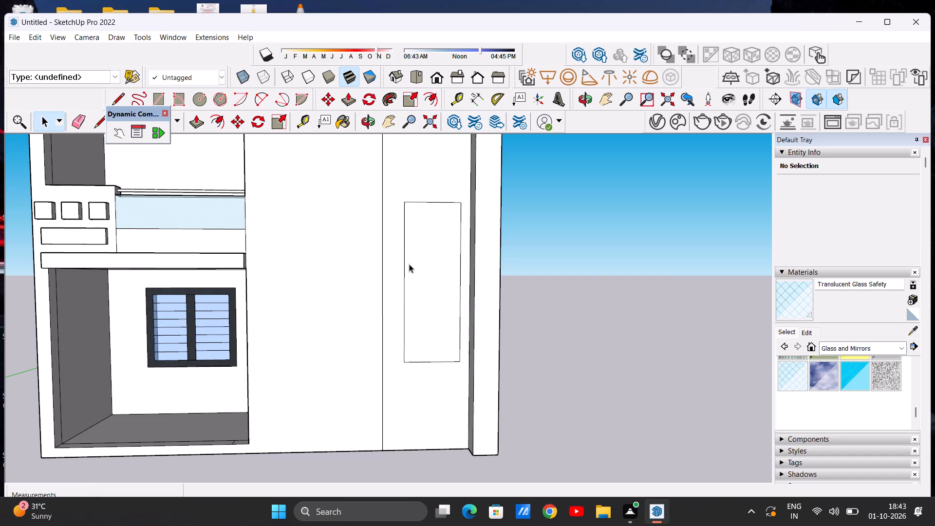
Divide the lower upright rectangle on the outer wall section into three panels with two horizontal lines about 3' 3" long.
key("l")
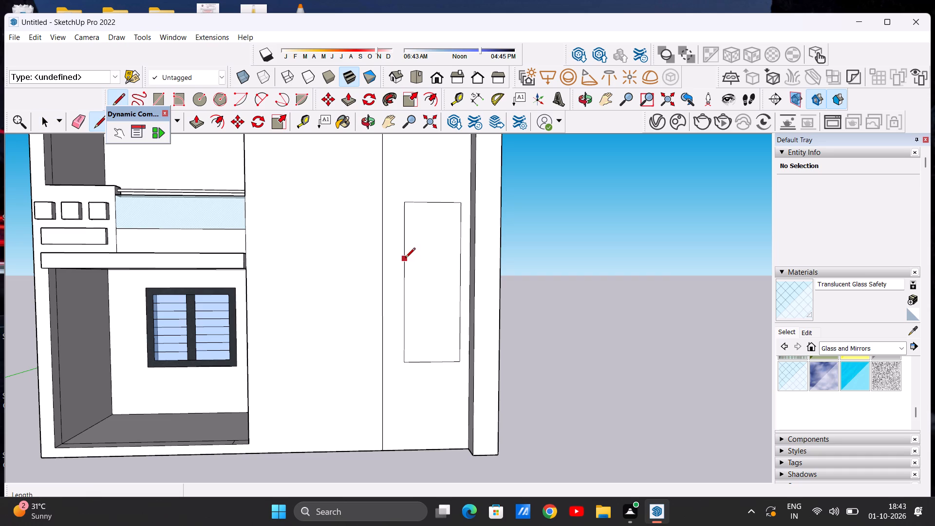
left_click(405, 262)
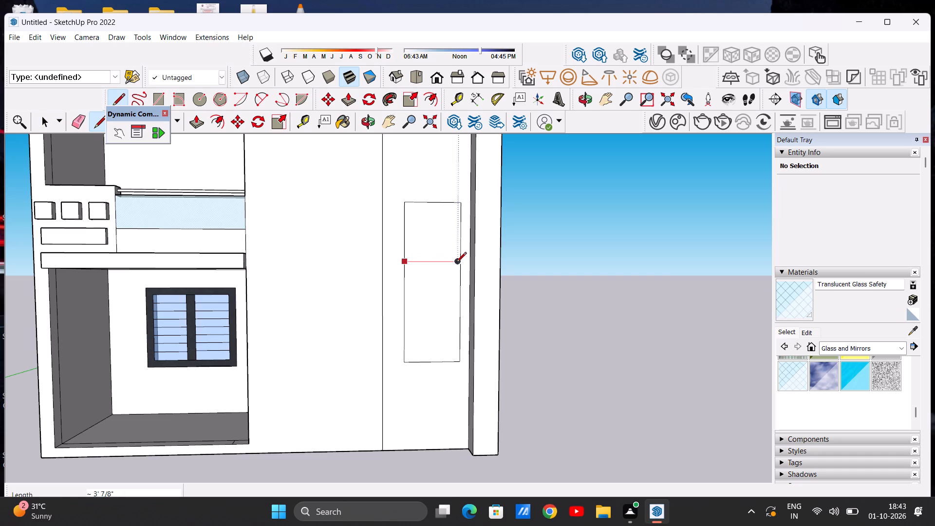
left_click(459, 263)
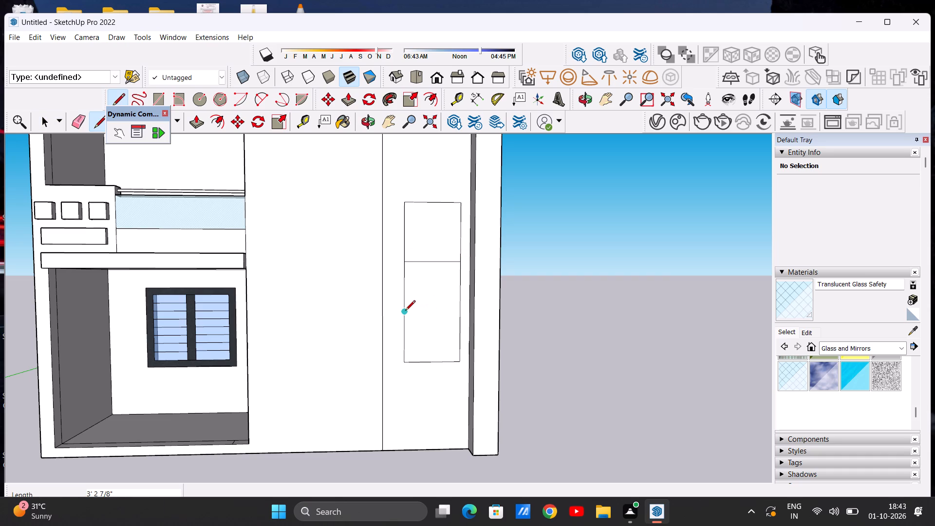
left_click(405, 311)
left_click(459, 313)
key("space")
Push/Pull the wall face surrounding the two divided rectangles outward about 1' 2", leaving the panels recessed.
scroll(428, 301, "down", 15)
scroll(434, 213, "up", 4)
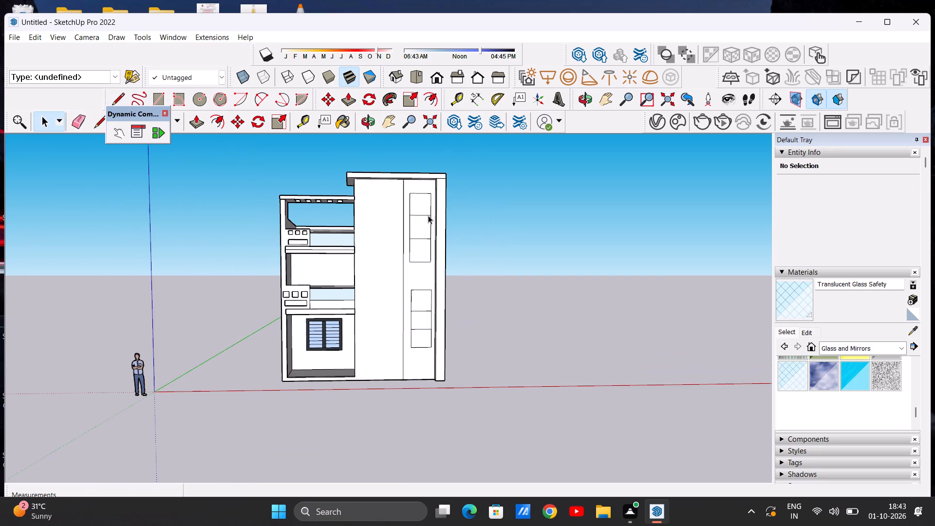
middle_click_drag(415, 243, 486, 252)
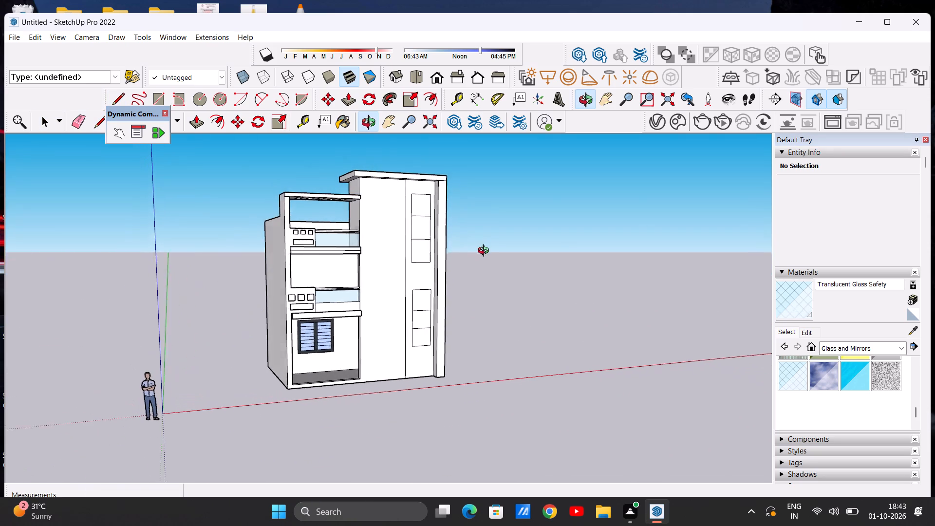
middle_click_drag(486, 252, 492, 247)
scroll(419, 224, "up", 7)
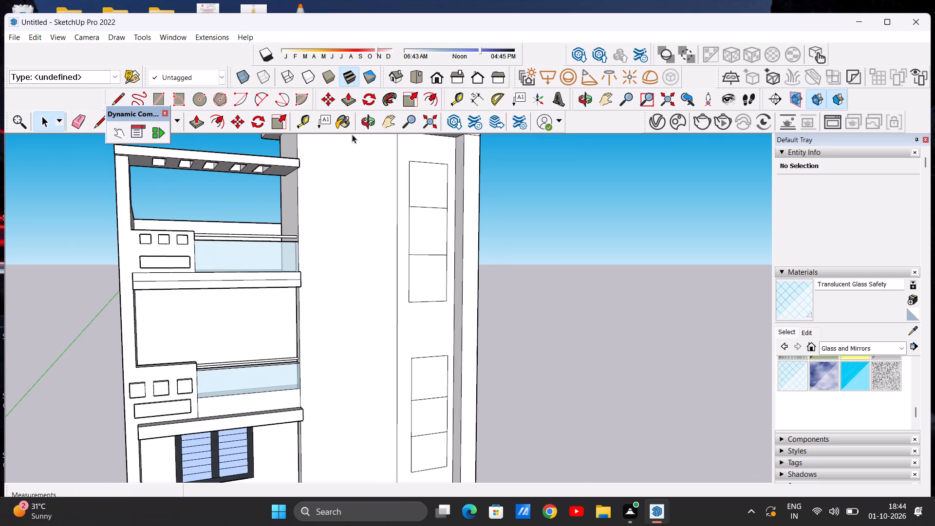
left_click(197, 122)
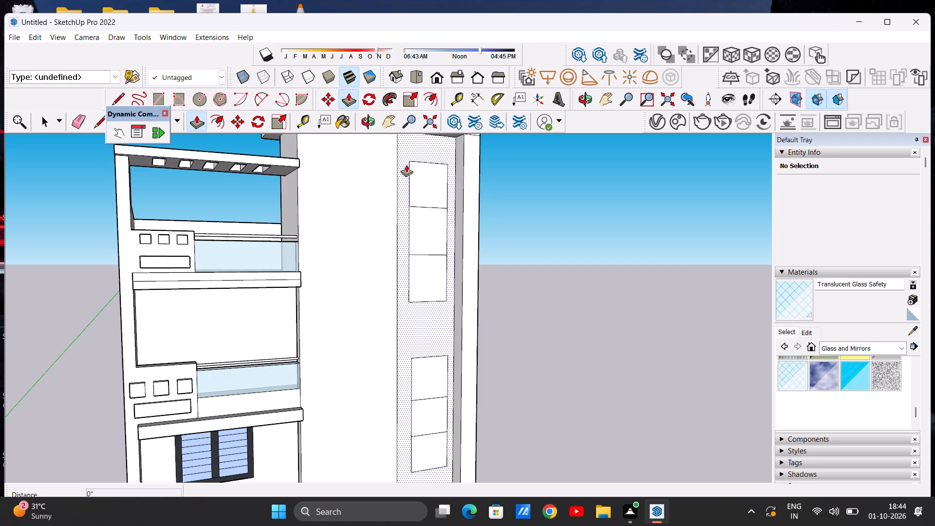
left_click(406, 165)
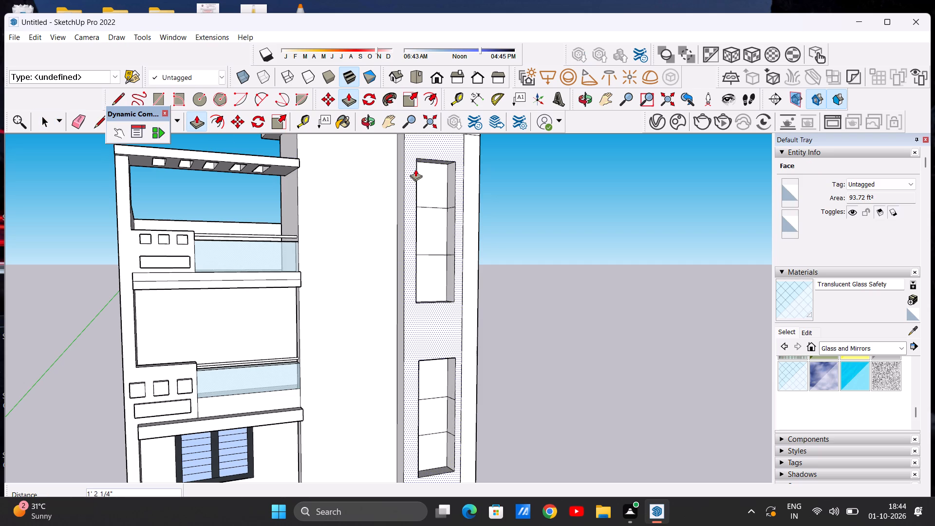
left_click(415, 169)
key("space")
Push the projecting wall face around the panels back inward about 6".
scroll(355, 212, "down", 8)
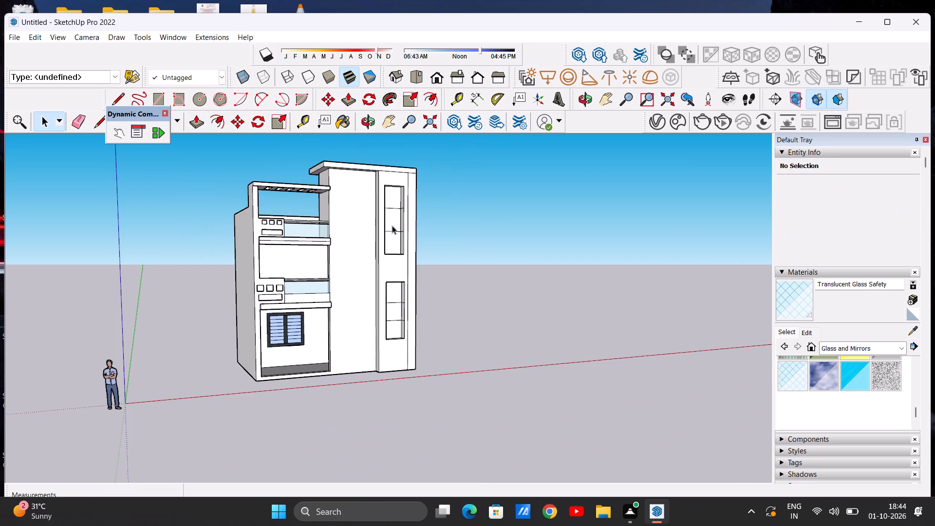
middle_click_drag(375, 226, 294, 238)
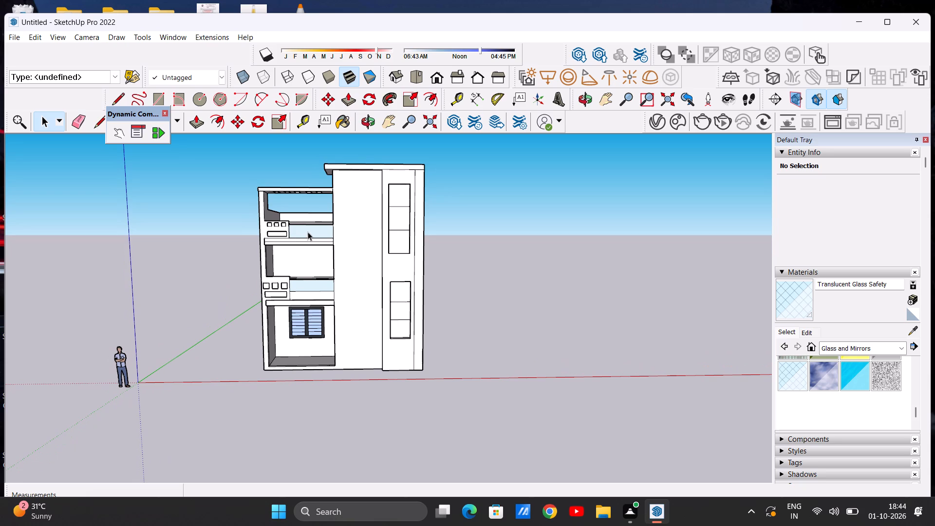
middle_click_drag(374, 174, 478, 206)
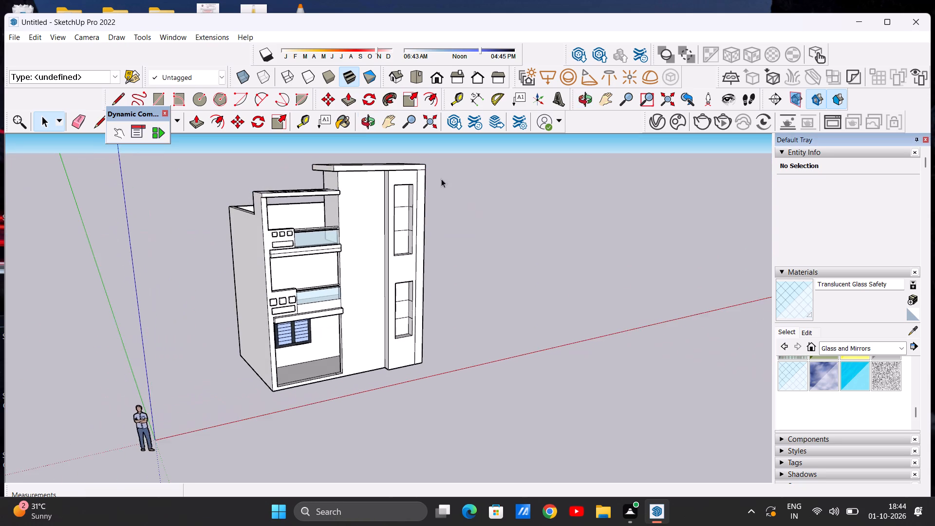
scroll(399, 173, "up", 5)
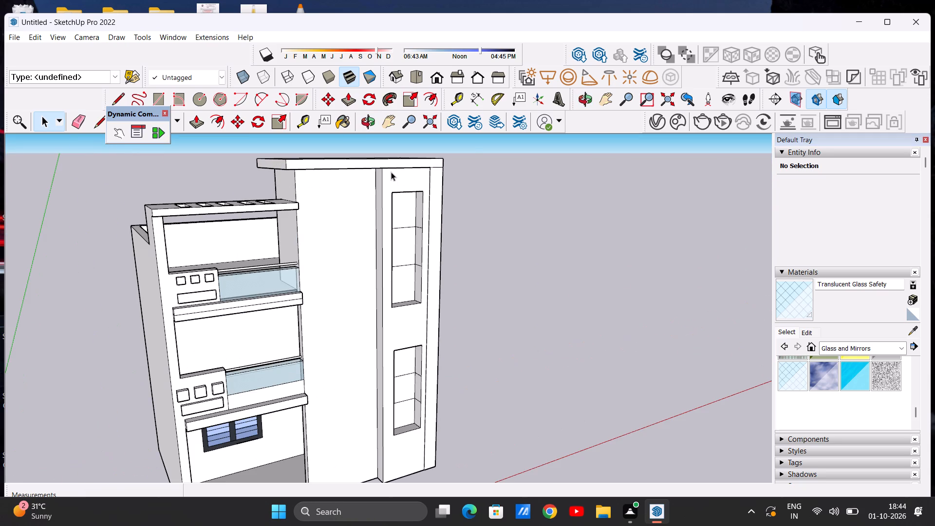
scroll(391, 168, "up", 5)
middle_click_drag(408, 188, 411, 154)
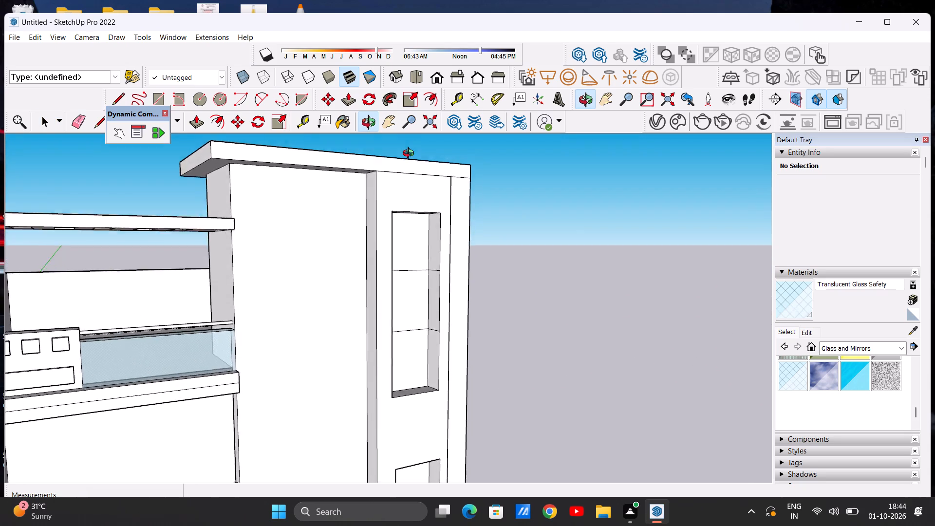
middle_click_drag(411, 154, 395, 185)
scroll(395, 185, "up", 5)
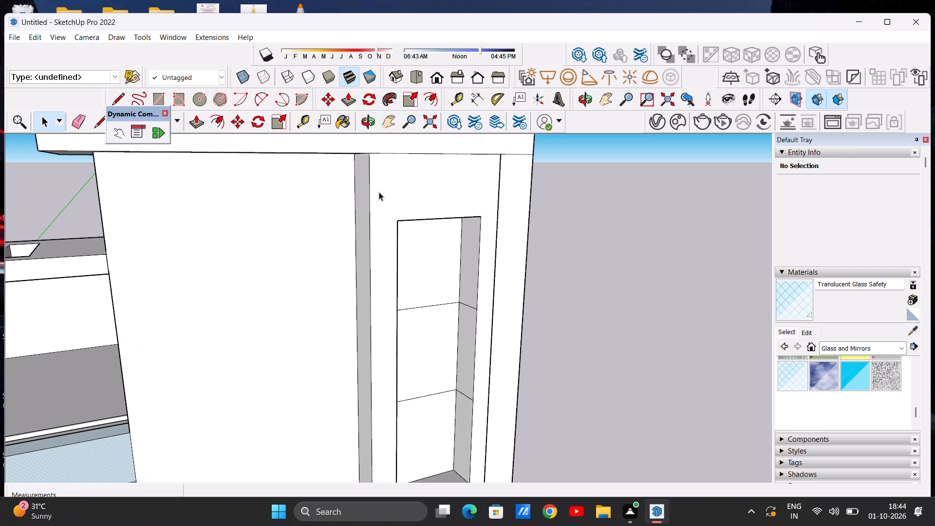
left_click(193, 122)
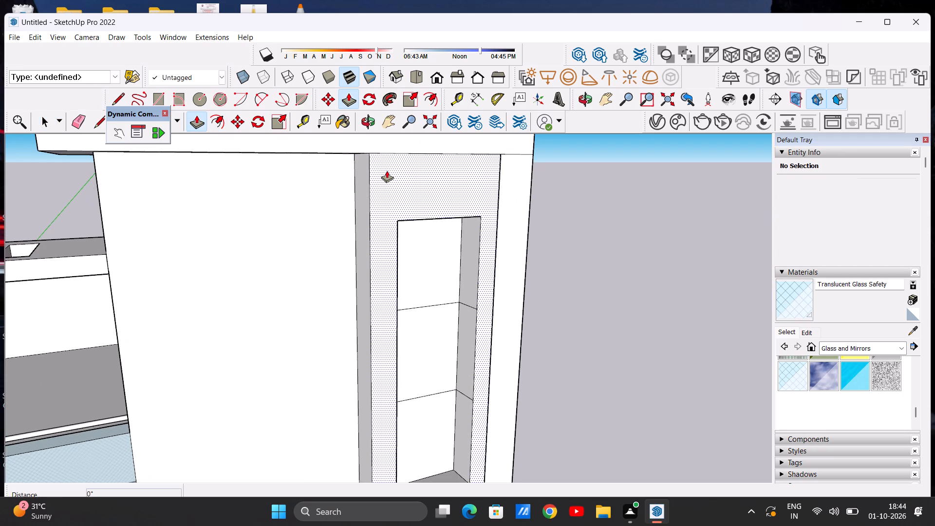
left_click(387, 170)
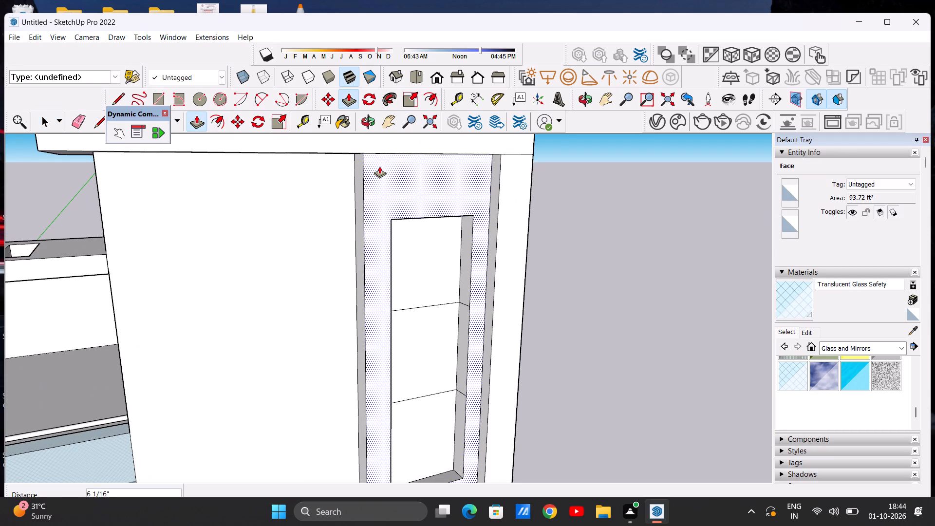
left_click(379, 166)
key("space")
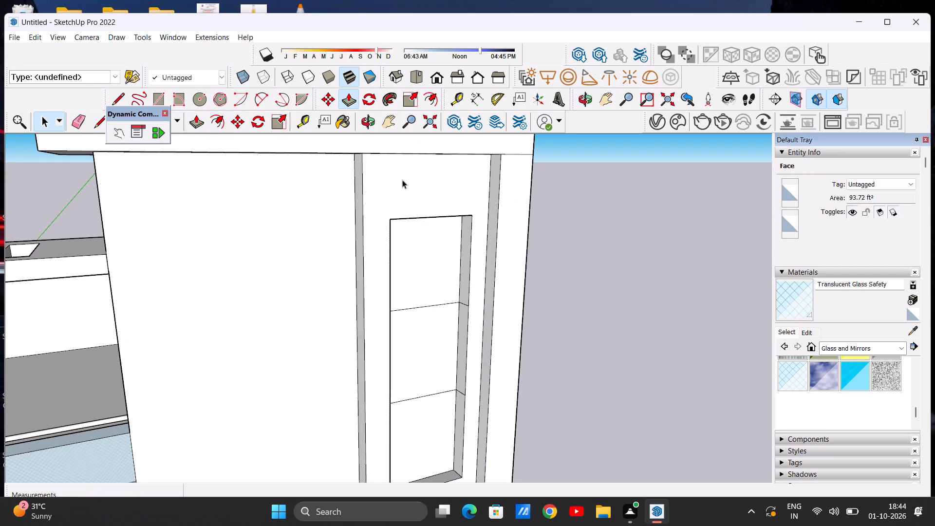
Pull the front face of the tall block's roof slab forward about 1' 2 1/2".
scroll(402, 180, "down", 7)
middle_click_drag(322, 213, 474, 158)
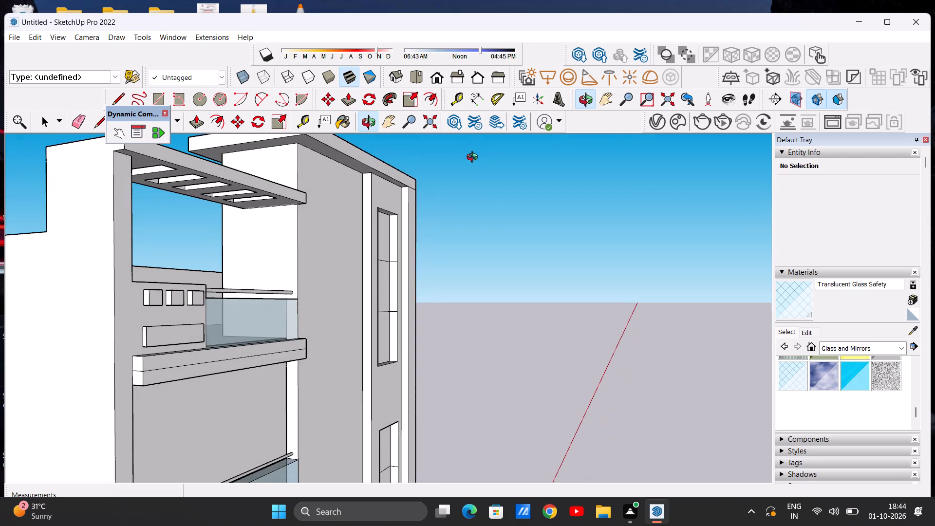
middle_click_drag(474, 158, 473, 160)
scroll(345, 170, "up", 3)
scroll(343, 193, "down", 3)
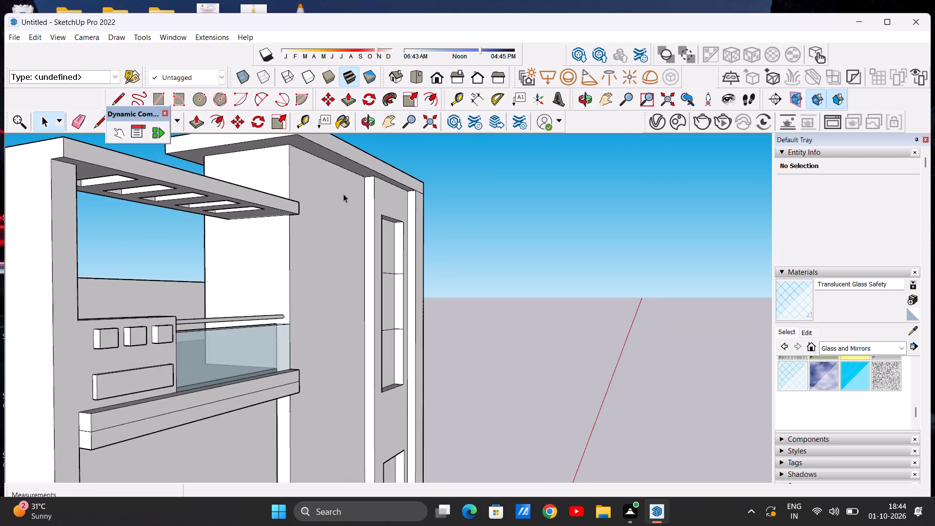
scroll(343, 194, "down", 6)
scroll(346, 176, "up", 4)
middle_click_drag(330, 190, 313, 213)
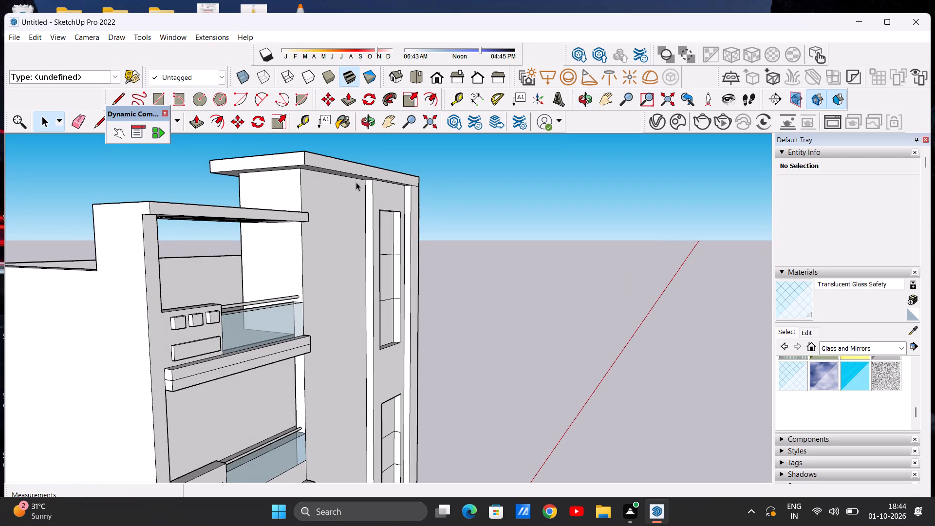
left_click(197, 119)
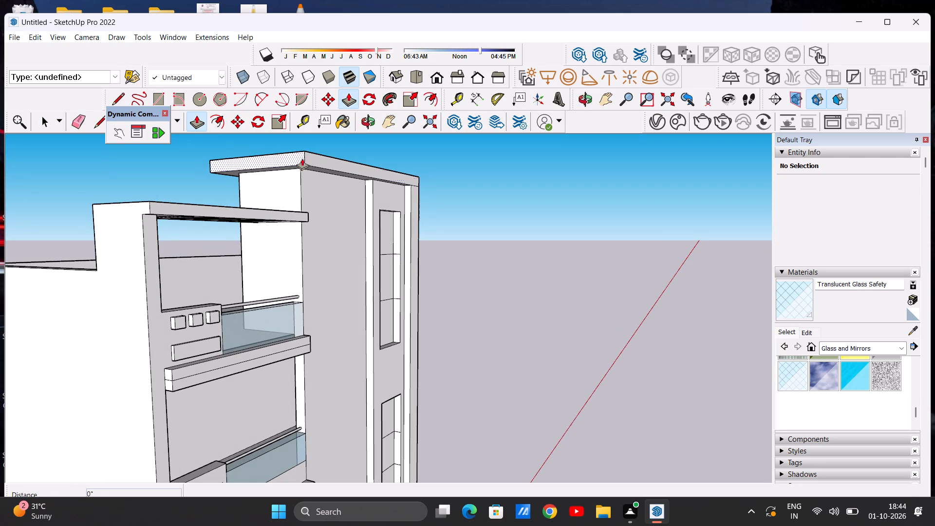
left_click(322, 155)
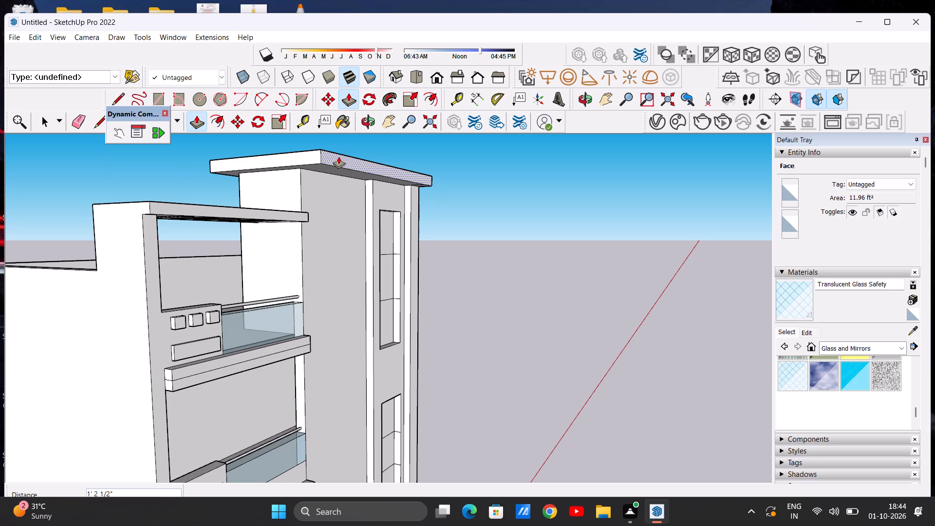
left_click(338, 156)
key("space")
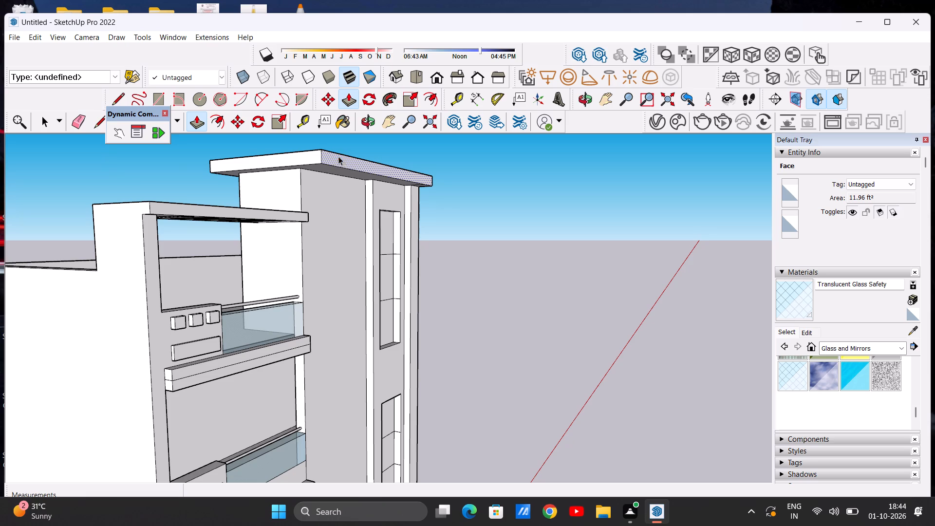
Pull the front face of the narrow vertical strip at the wall's outer edge forward about 1' 2 1/2", flush with the roof slab.
scroll(316, 178, "down", 6)
middle_click_drag(400, 186, 253, 203)
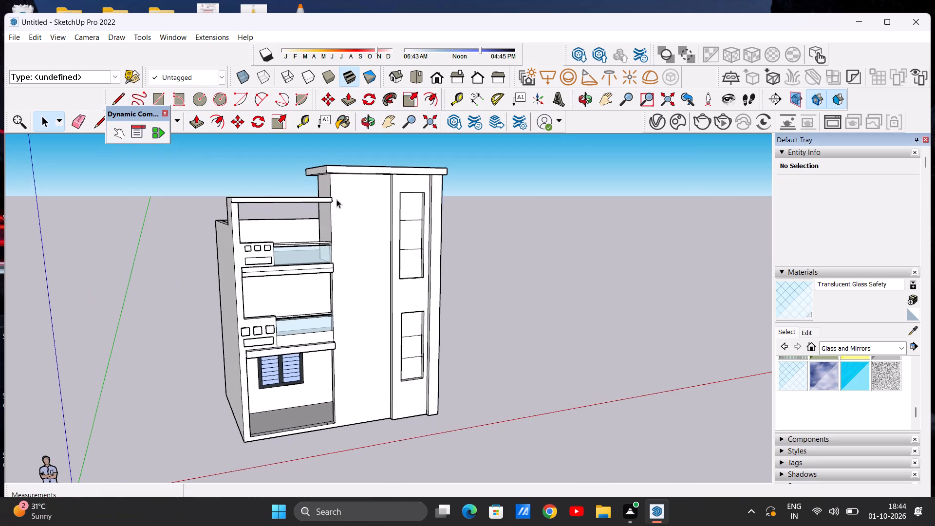
scroll(441, 199, "up", 3)
middle_click_drag(397, 194, 473, 181)
scroll(456, 178, "up", 5)
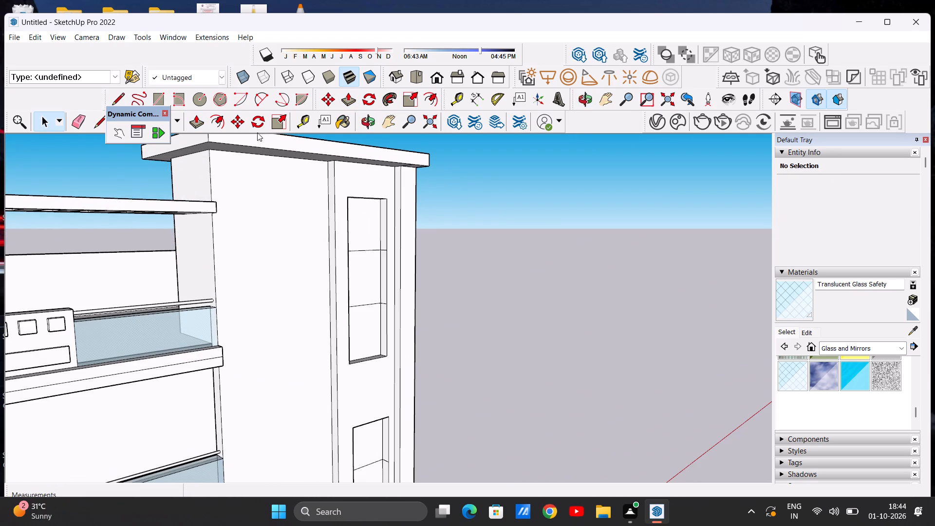
left_click(194, 119)
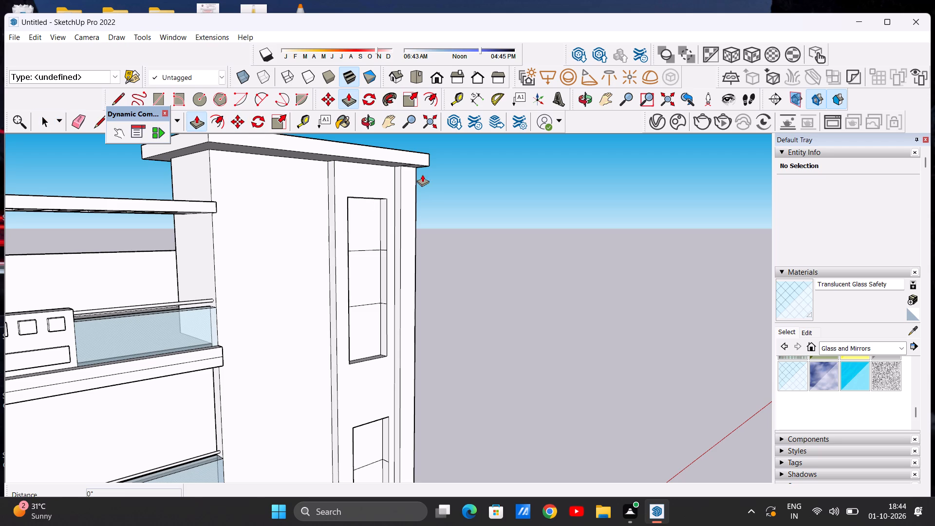
left_click(411, 173)
left_click(418, 165)
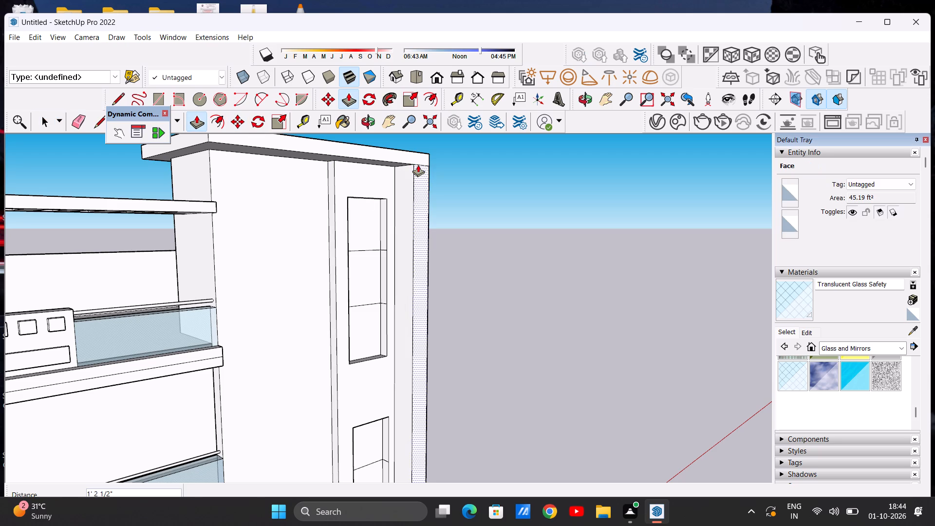
key("space")
Examine the whole house facade in the standard front view.
scroll(342, 238, "down", 14)
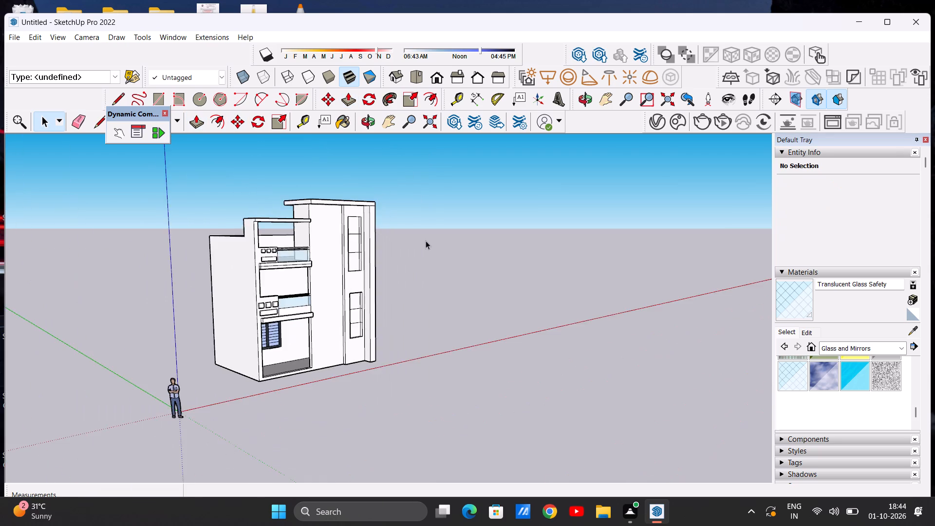
middle_click_drag(435, 244, 284, 249)
scroll(457, 242, "down", 4)
scroll(301, 240, "up", 5)
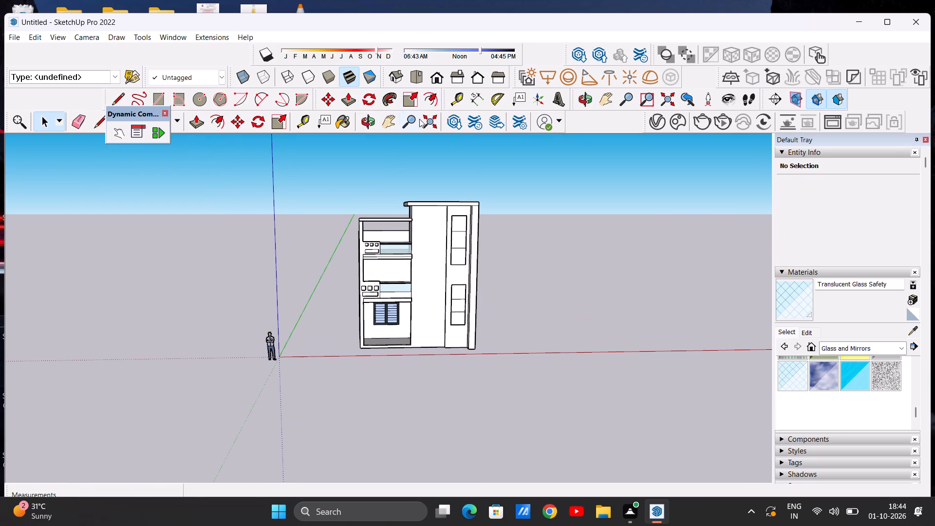
left_click(436, 73)
scroll(486, 315, "up", 5)
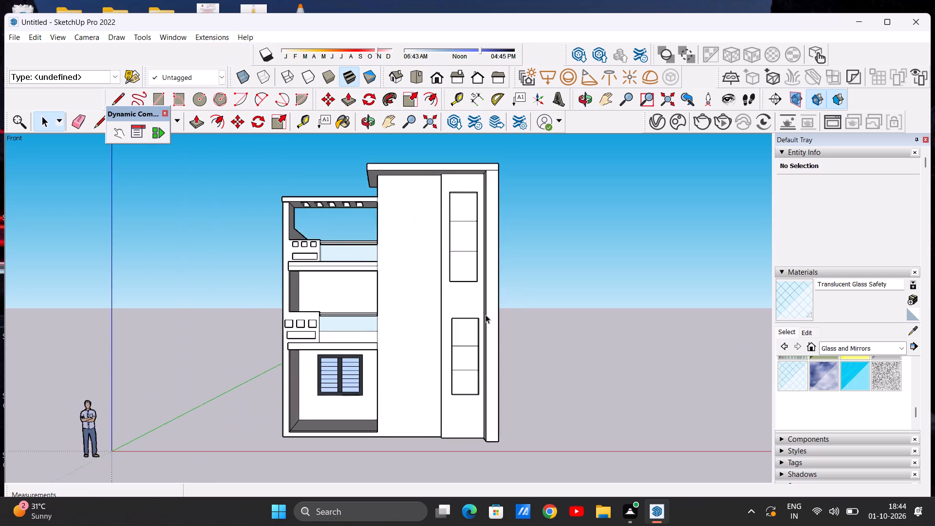
scroll(486, 315, "up", 2)
scroll(513, 289, "down", 5)
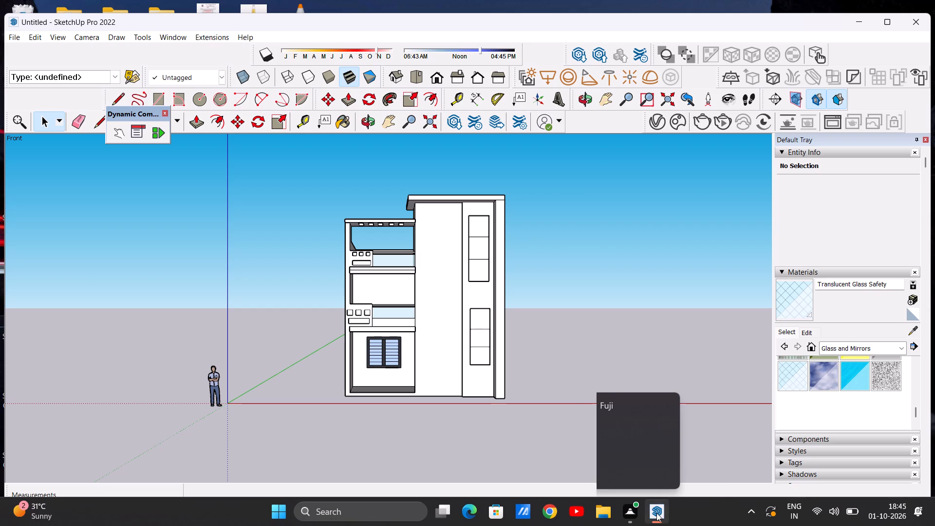
left_click(649, 464)
scroll(460, 262, "down", 4)
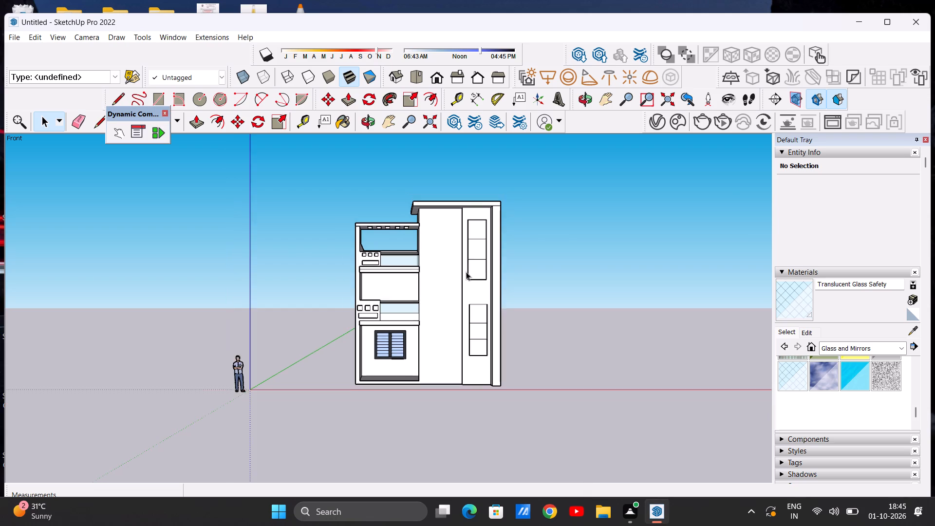
scroll(445, 282, "up", 6)
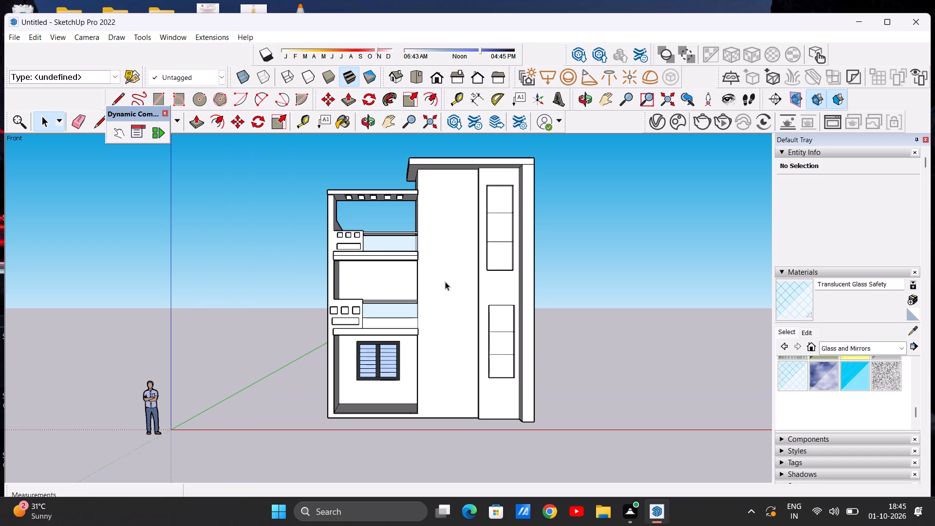
scroll(464, 289, "down", 8)
Examine the house facade from the front and the side, around the blank wall between the balconies and the recessed panels.
scroll(471, 274, "down", 20)
scroll(463, 279, "up", 1)
scroll(456, 277, "down", 3)
scroll(431, 314, "up", 7)
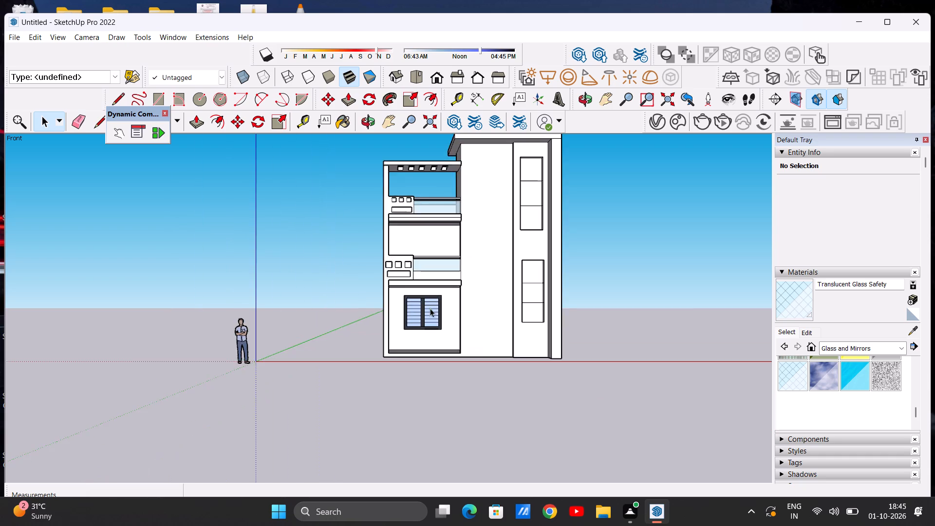
scroll(423, 286, "up", 7)
scroll(443, 297, "down", 9)
middle_click_drag(464, 314, 414, 328)
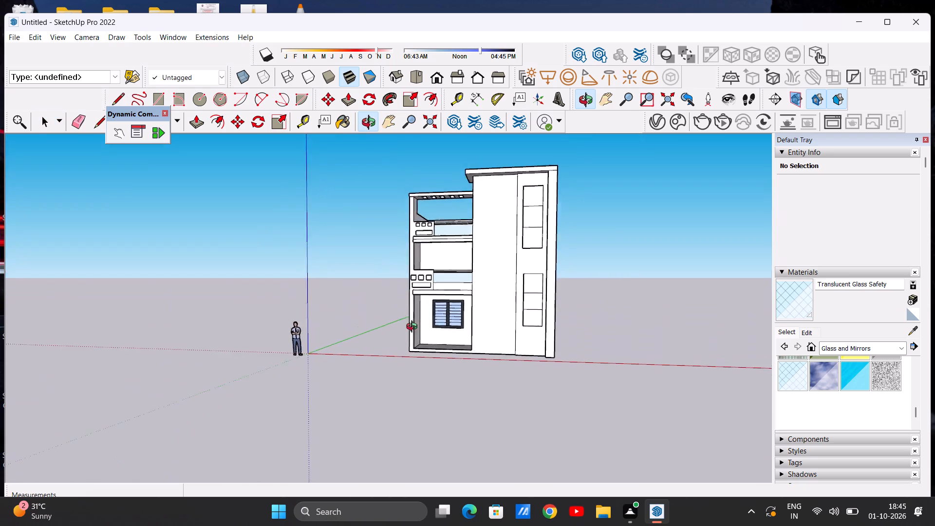
middle_click_drag(414, 328, 228, 314)
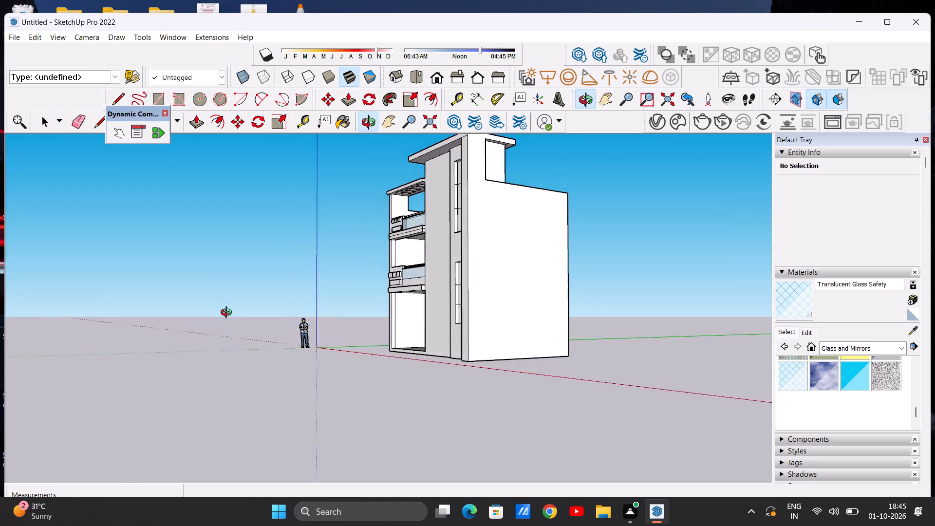
middle_click_drag(228, 314, 452, 308)
scroll(510, 298, "up", 2)
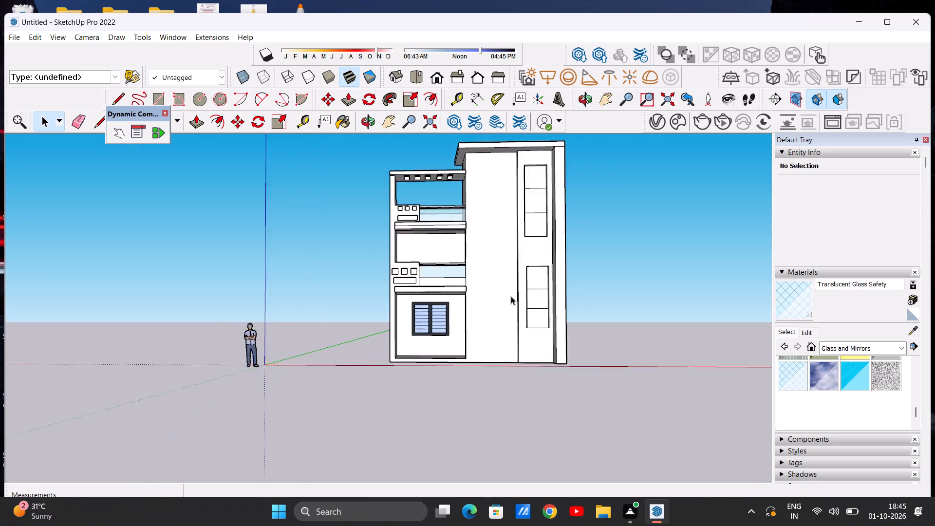
scroll(511, 296, "up", 5)
scroll(515, 313, "down", 7)
scroll(505, 190, "up", 9)
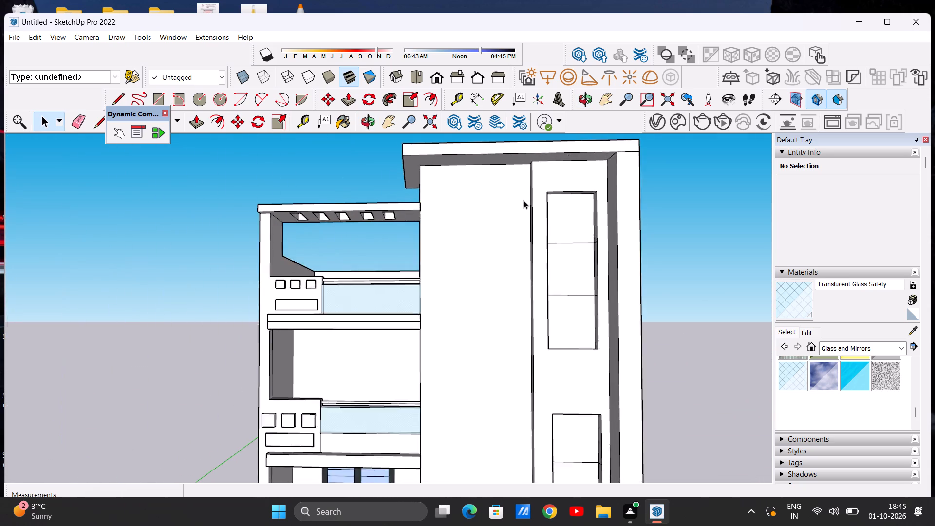
scroll(524, 200, "up", 1)
middle_click_drag(494, 207, 465, 226)
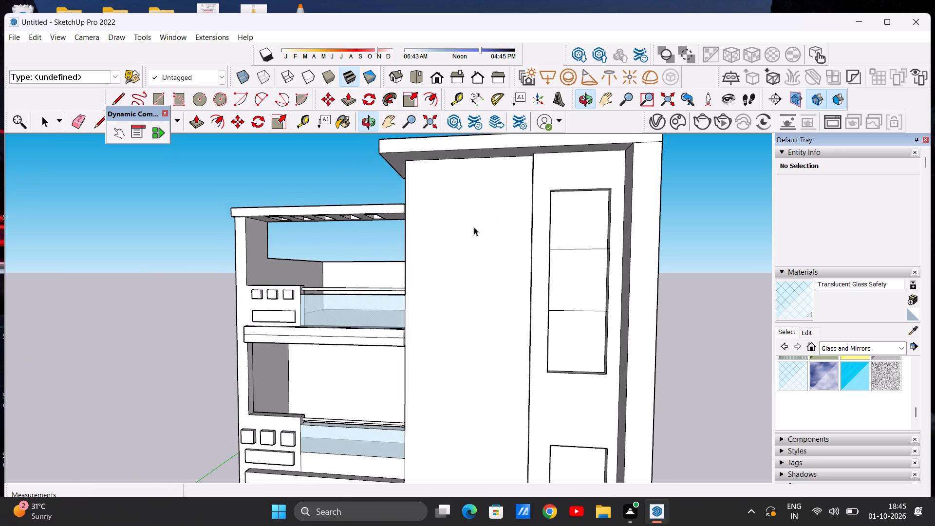
scroll(490, 225, "down", 10)
scroll(468, 261, "up", 1)
middle_click_drag(466, 263, 501, 240)
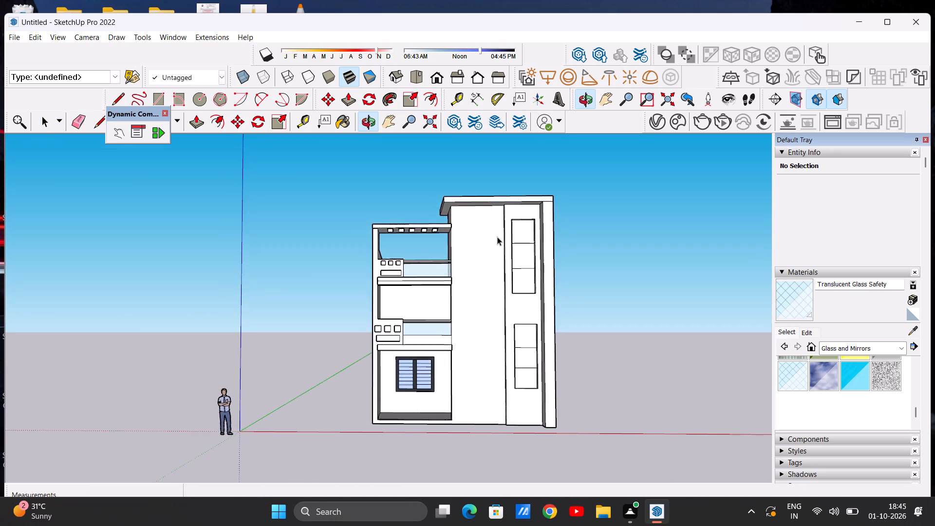
scroll(493, 235, "up", 3)
left_click(432, 79)
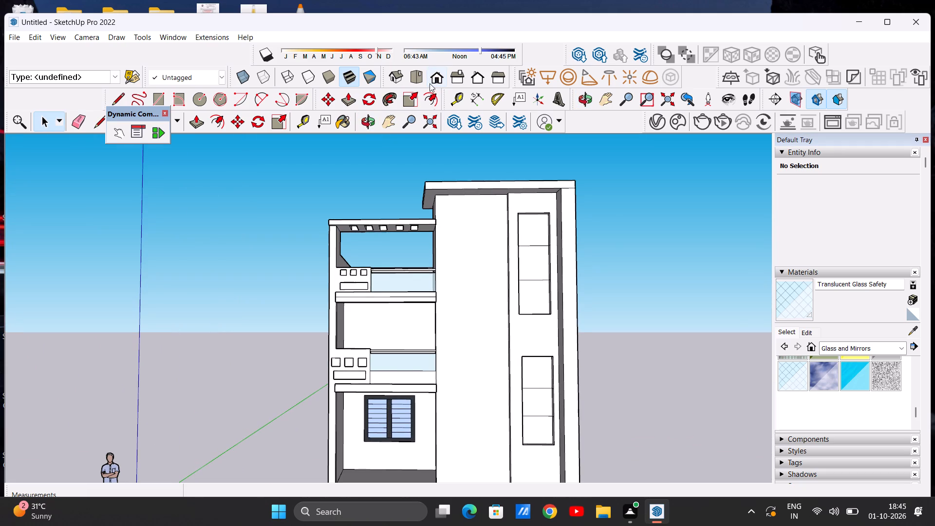
scroll(479, 228, "down", 2)
scroll(522, 224, "up", 2)
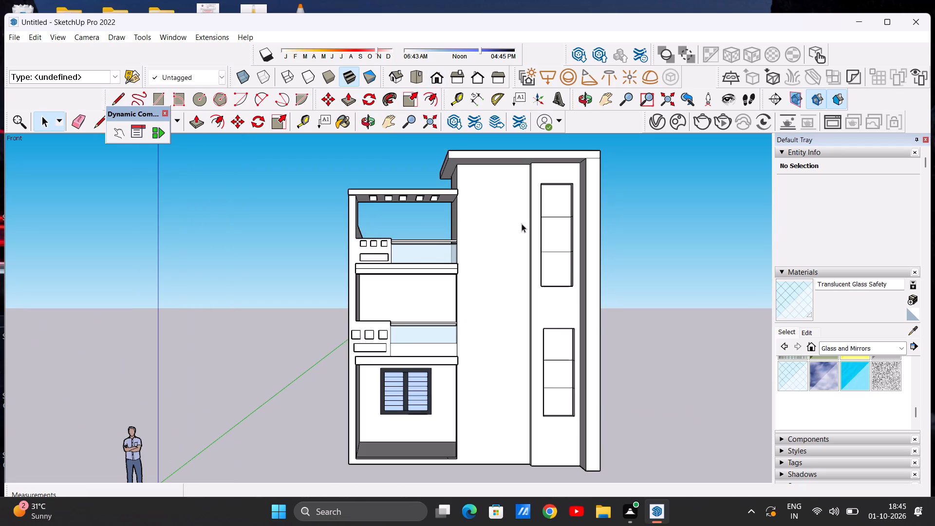
scroll(484, 233, "down", 3)
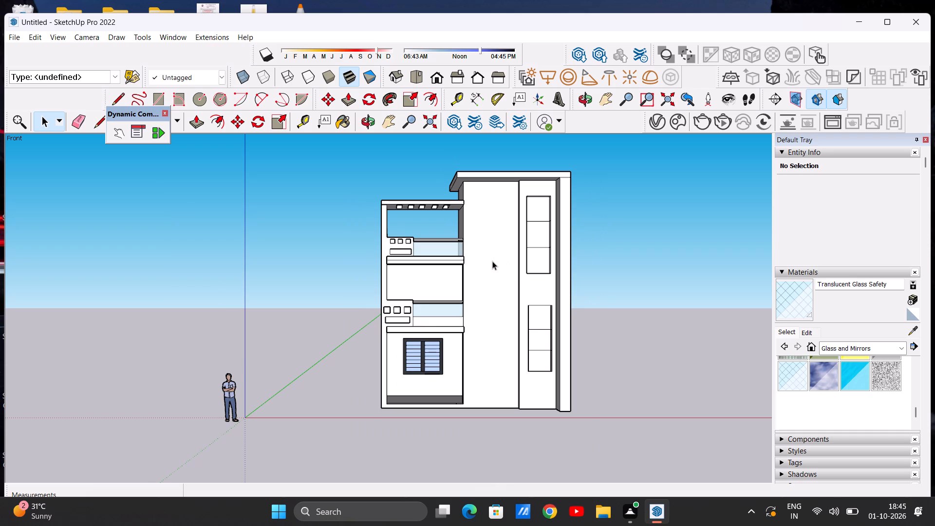
scroll(483, 225, "up", 6)
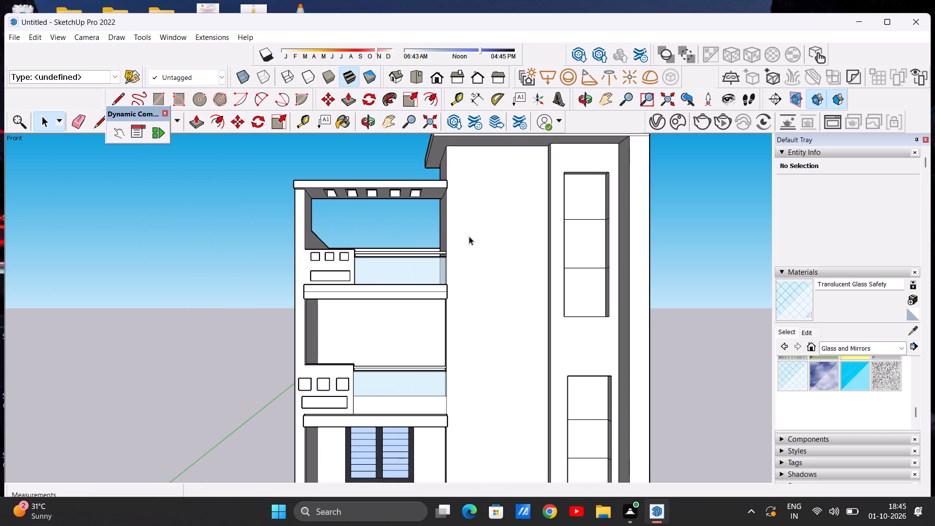
scroll(460, 239, "down", 1)
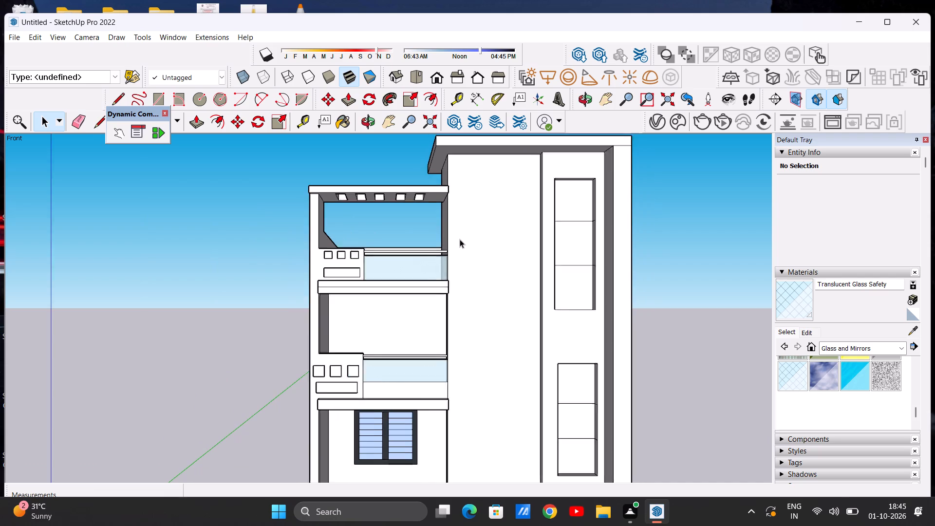
scroll(460, 239, "down", 4)
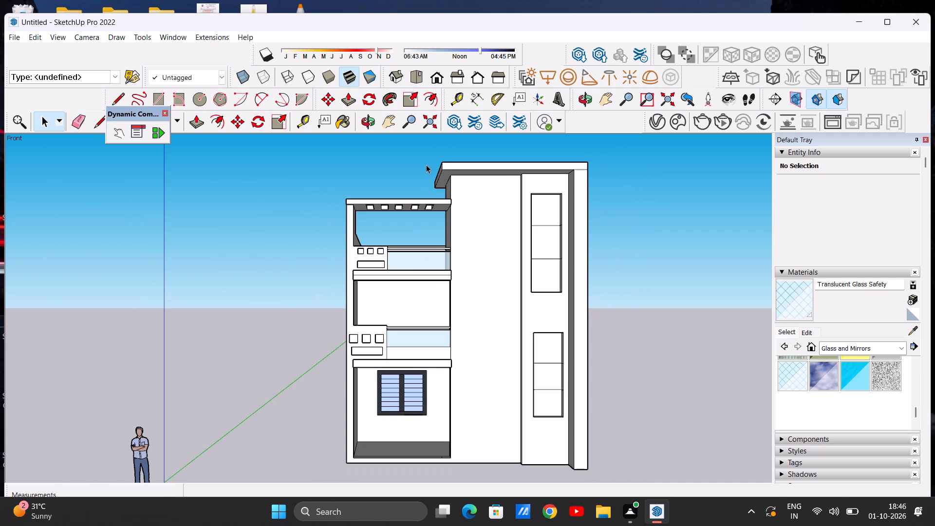
Draw a vertical line about 31' 6" long down the tall block's blank wall near its balcony-side edge, from roof slab to base.
left_click(119, 98)
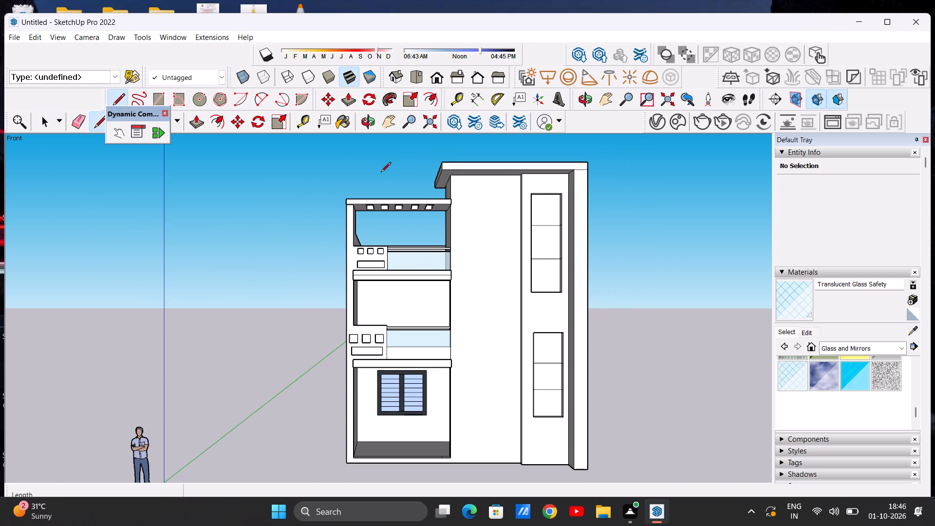
scroll(463, 177, "up", 10)
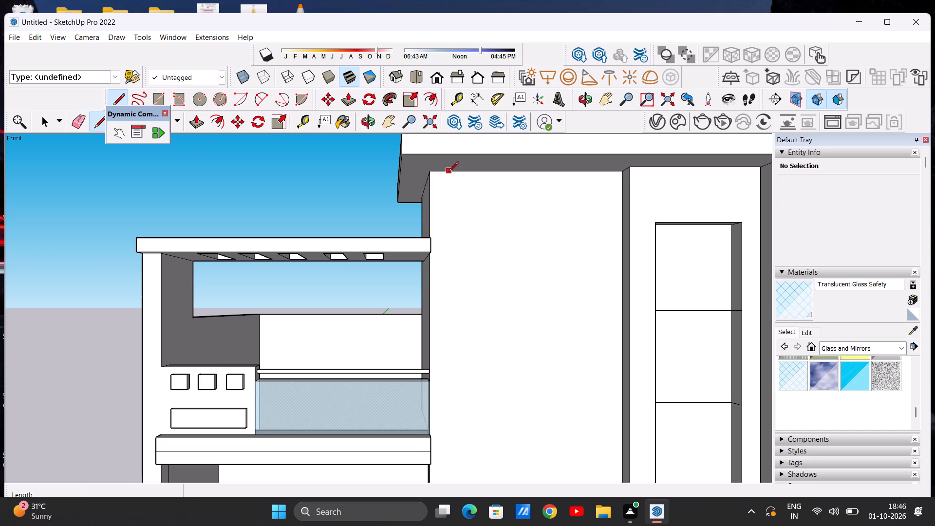
left_click(449, 172)
scroll(445, 236, "down", 8)
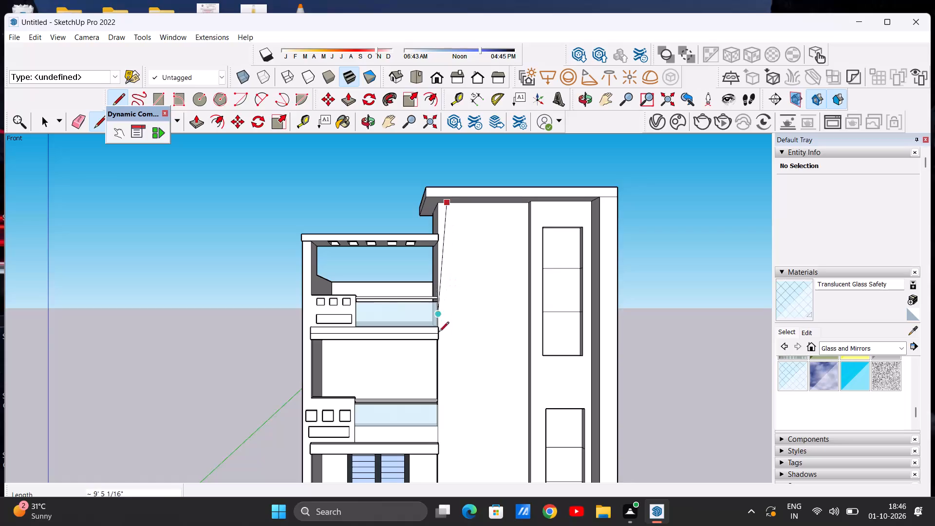
scroll(442, 342, "down", 9)
scroll(443, 439, "up", 2)
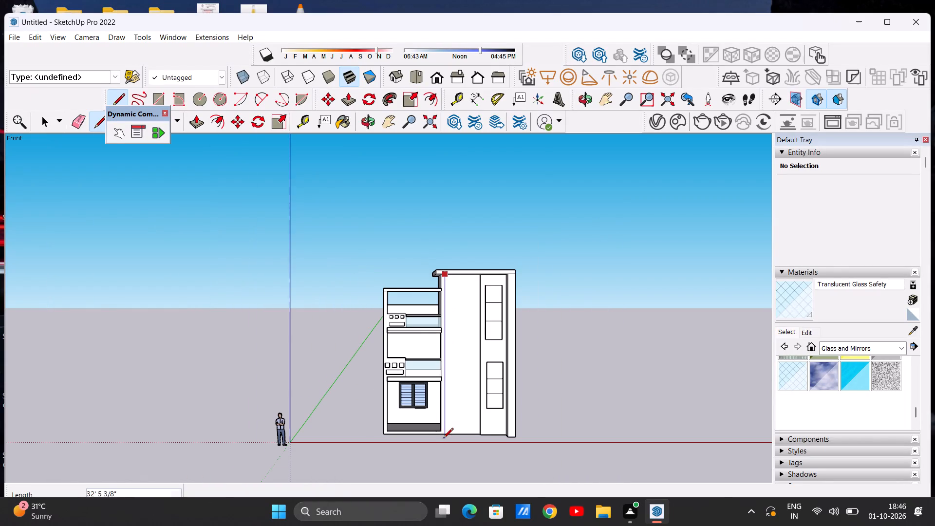
scroll(443, 439, "up", 10)
left_click(444, 428)
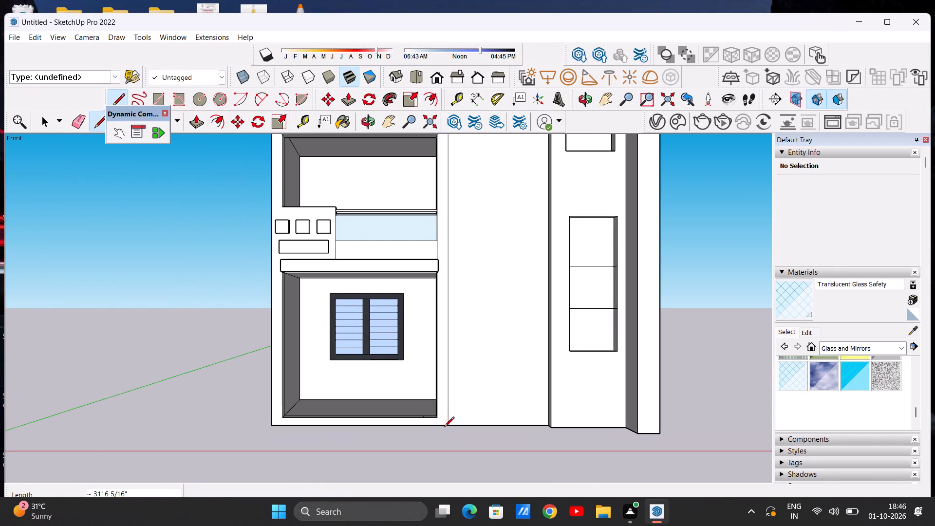
key("space")
Extend the end face of the upper balcony slab's lower band about 7' 8" across the blank wall to the projecting panel wall's edge.
scroll(443, 424, "down", 9)
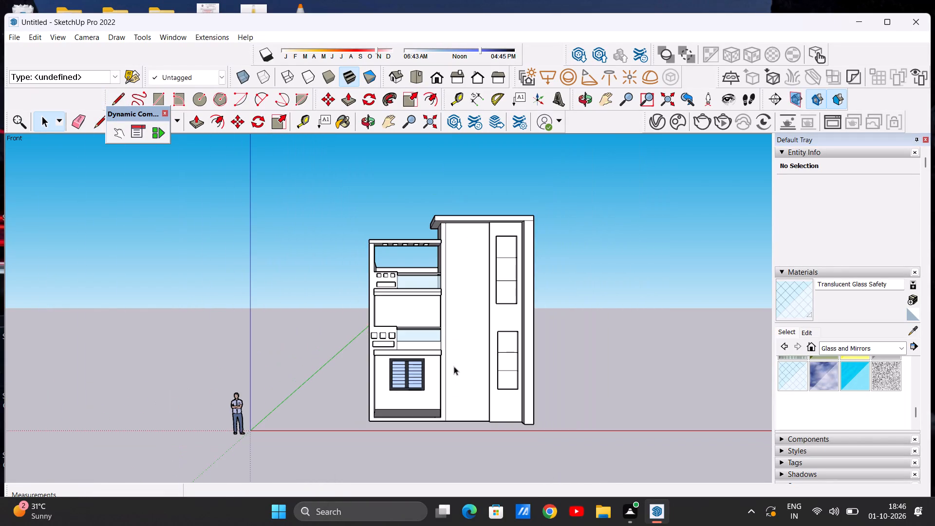
scroll(440, 298, "up", 7)
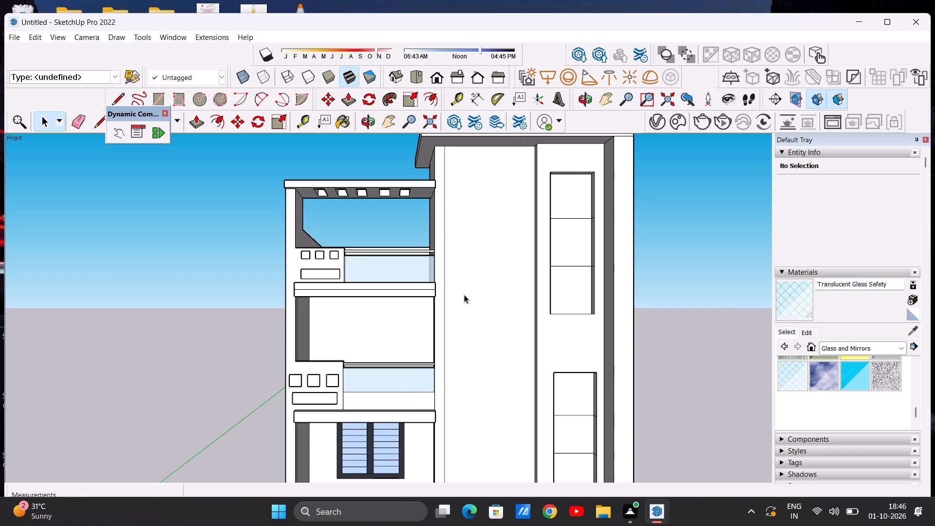
middle_click_drag(471, 300, 329, 306)
scroll(402, 288, "up", 3)
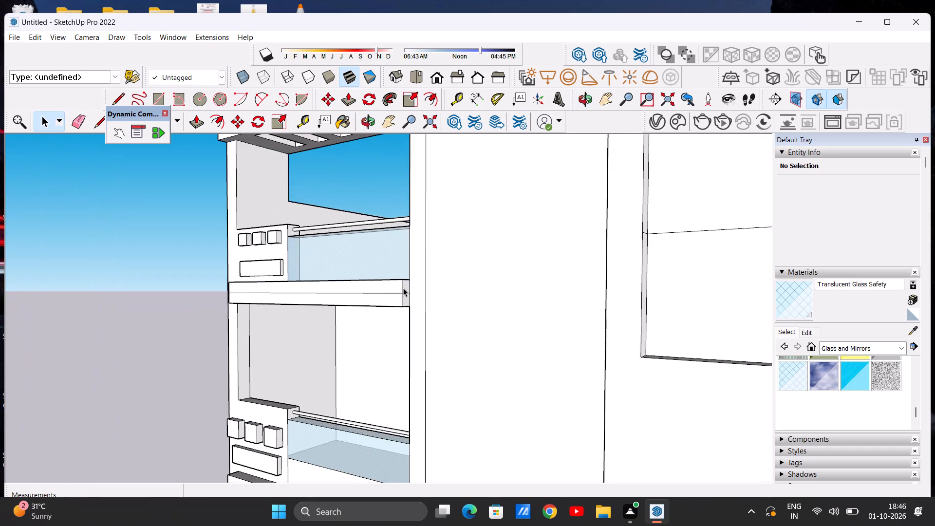
scroll(403, 288, "up", 6)
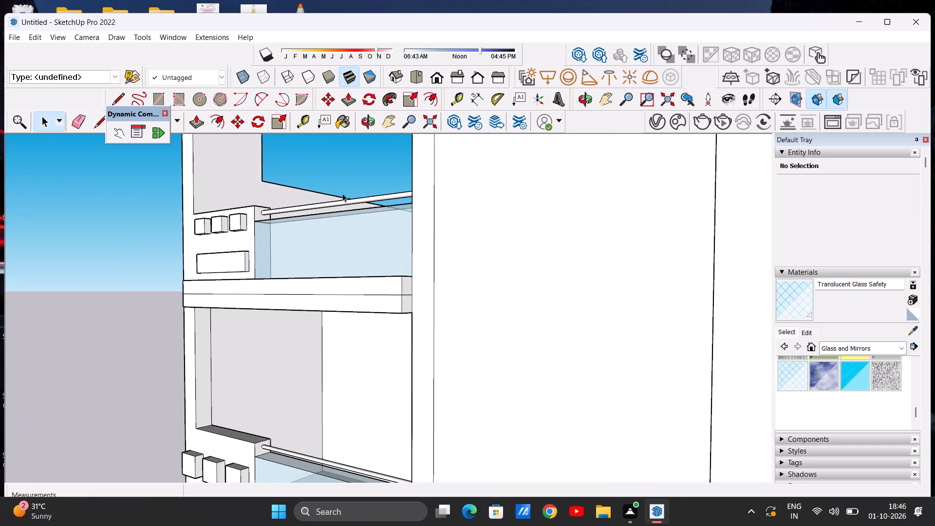
left_click(194, 122)
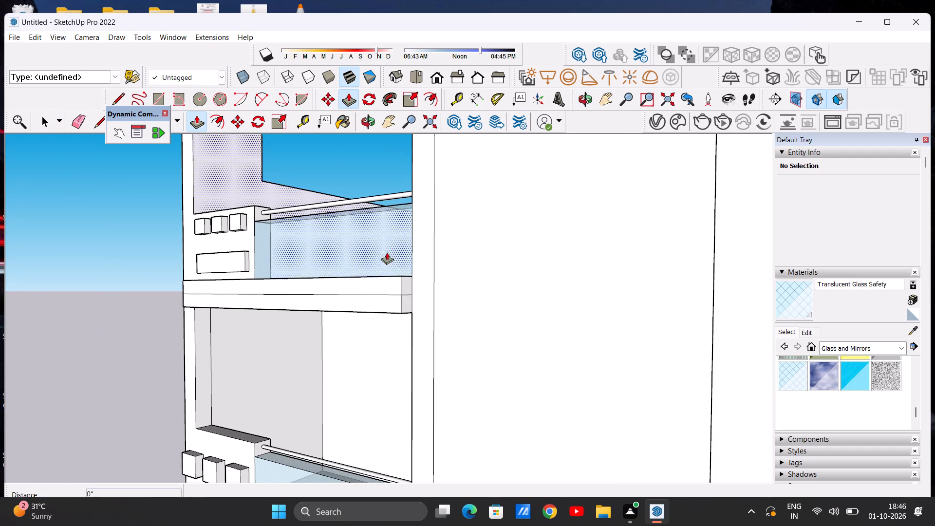
left_click(406, 300)
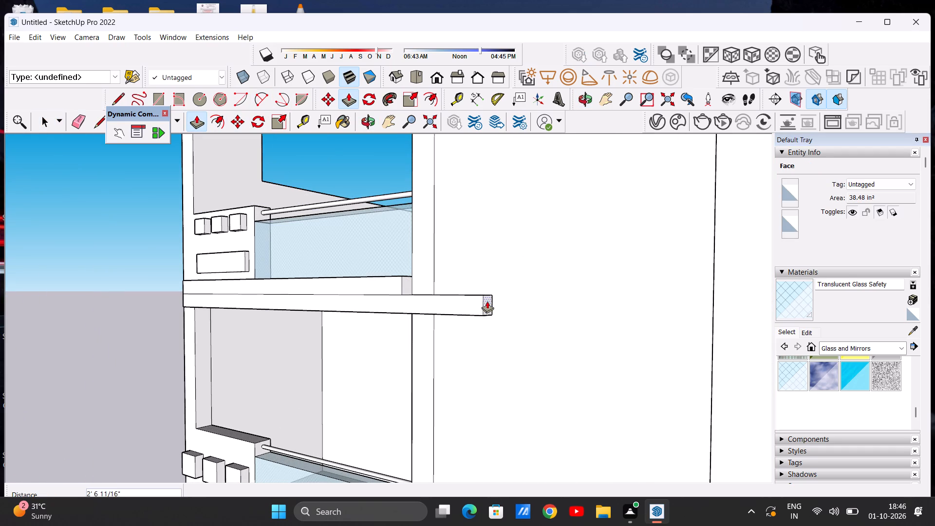
scroll(499, 301, "down", 14)
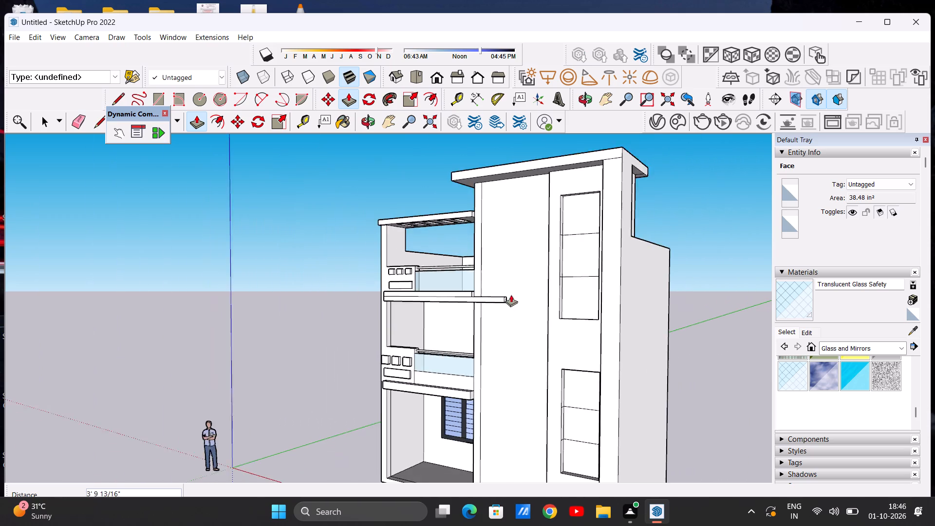
scroll(511, 295, "down", 2)
middle_click_drag(520, 299, 588, 293)
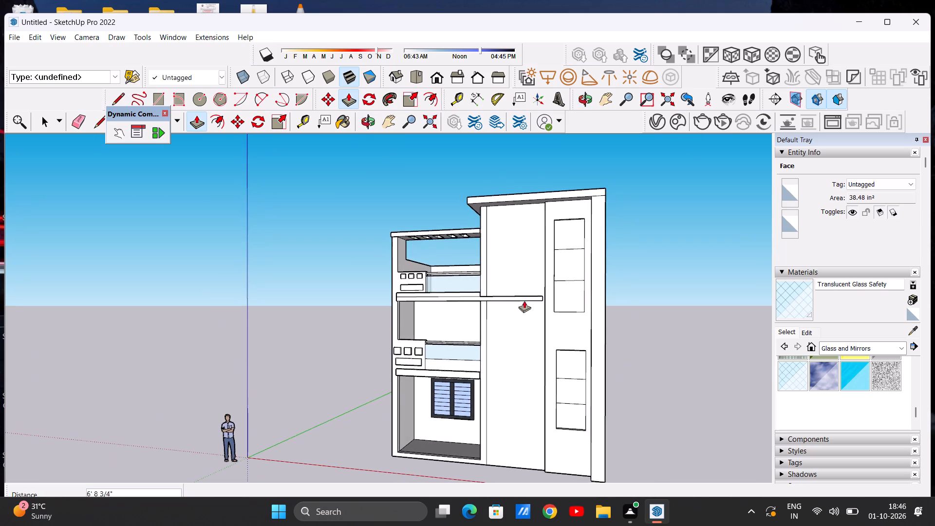
middle_click_drag(521, 302, 565, 299)
scroll(530, 301, "up", 2)
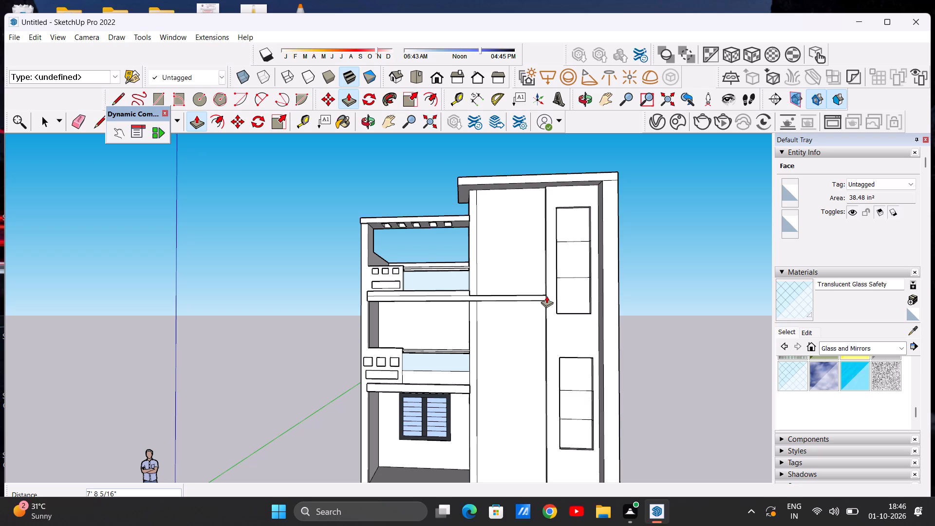
scroll(543, 297, "up", 13)
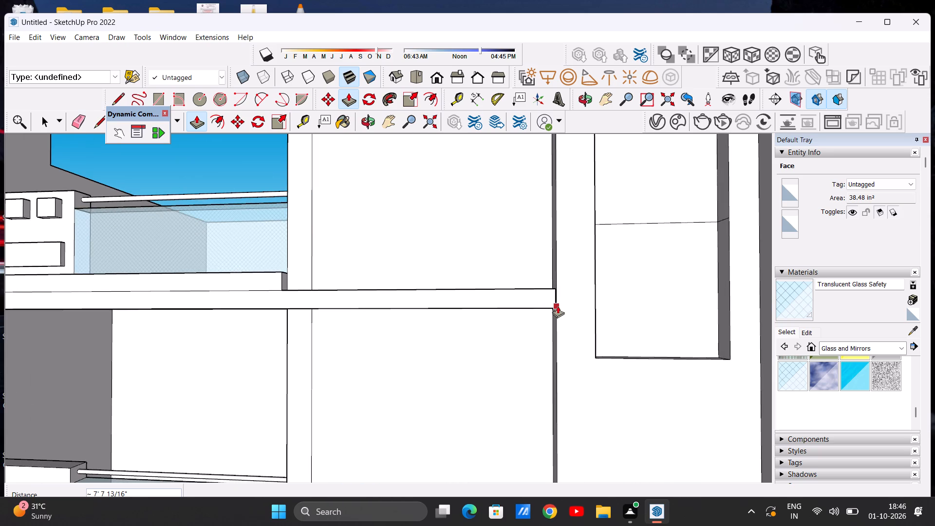
left_click(557, 304)
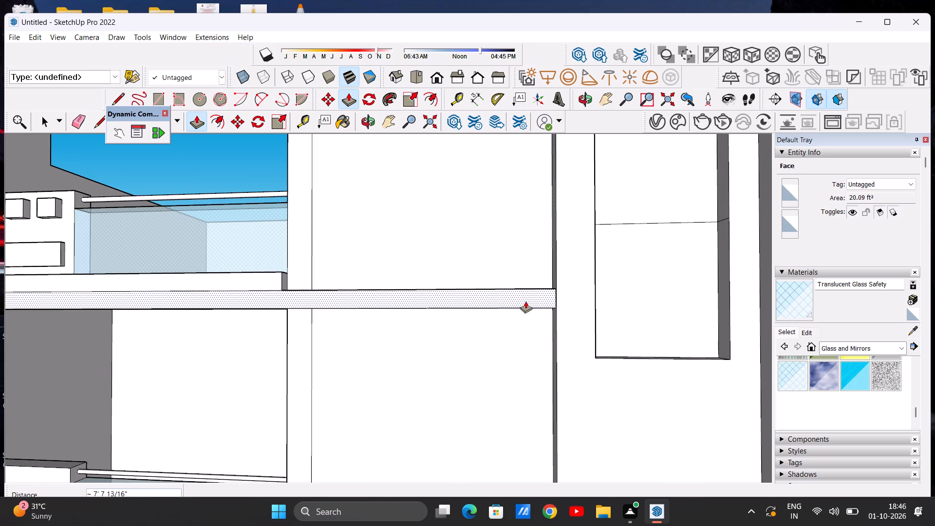
Extend the end face of the upper balcony slab's upper band about 7' 8", flush with the lower band's end.
scroll(520, 289, "down", 4)
middle_click_drag(493, 293, 327, 318)
scroll(328, 282, "up", 3)
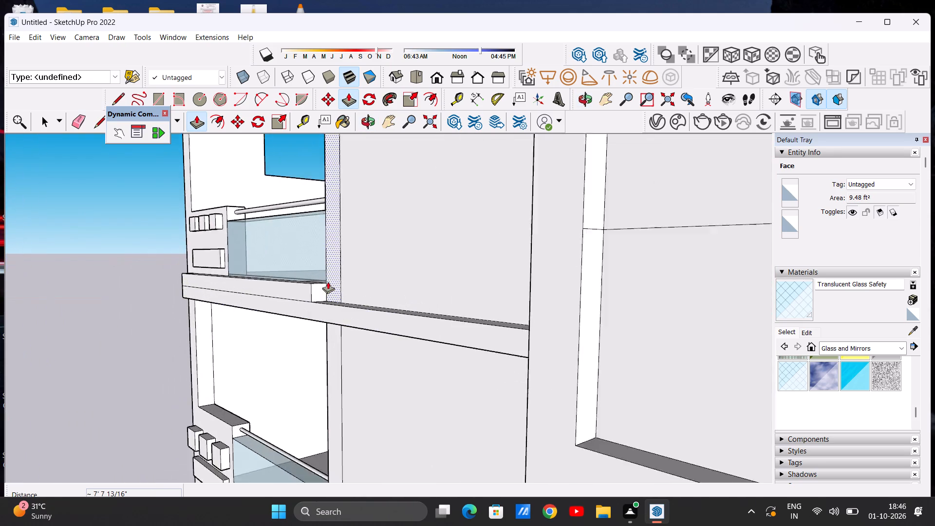
scroll(328, 282, "up", 8)
left_click(313, 295)
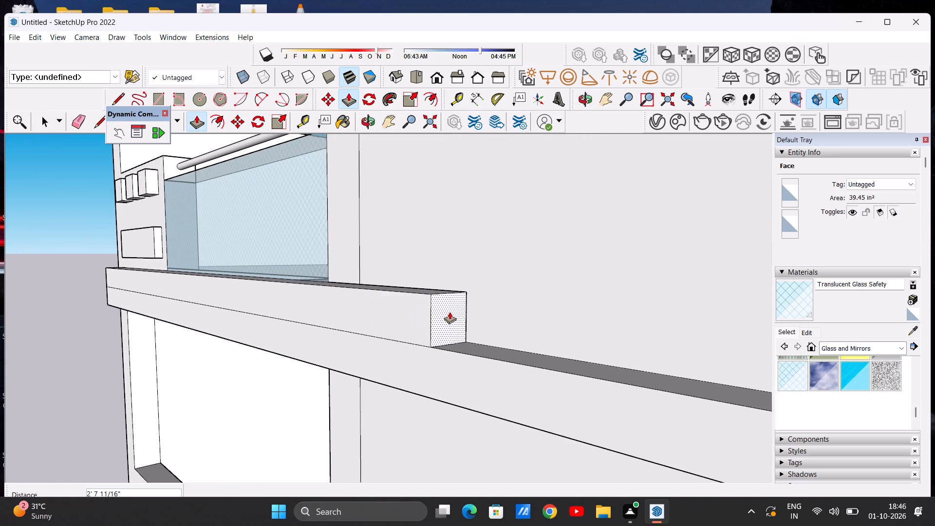
scroll(449, 312, "down", 18)
scroll(522, 316, "up", 5)
middle_click_drag(523, 317, 524, 318)
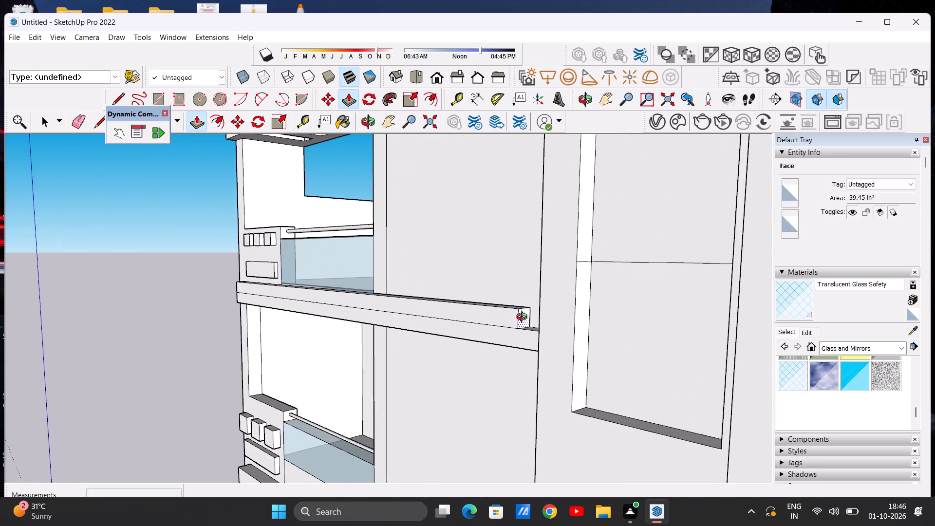
middle_click_drag(524, 318, 581, 322)
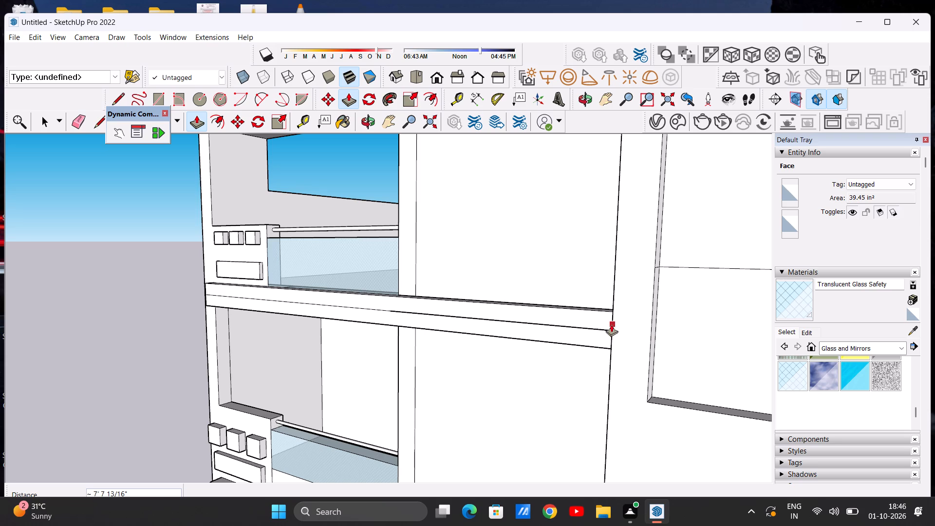
left_click(613, 330)
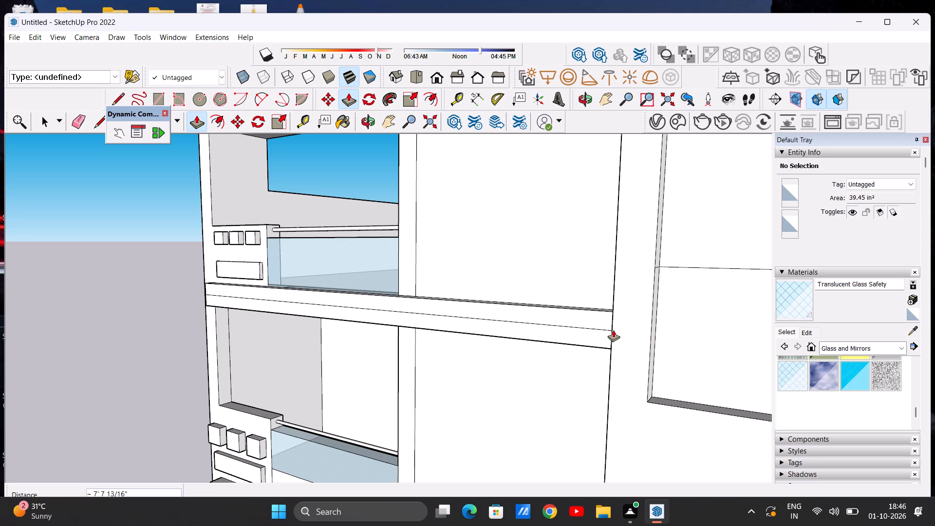
key("space")
scroll(531, 287, "down", 9)
middle_click_drag(489, 337, 575, 314)
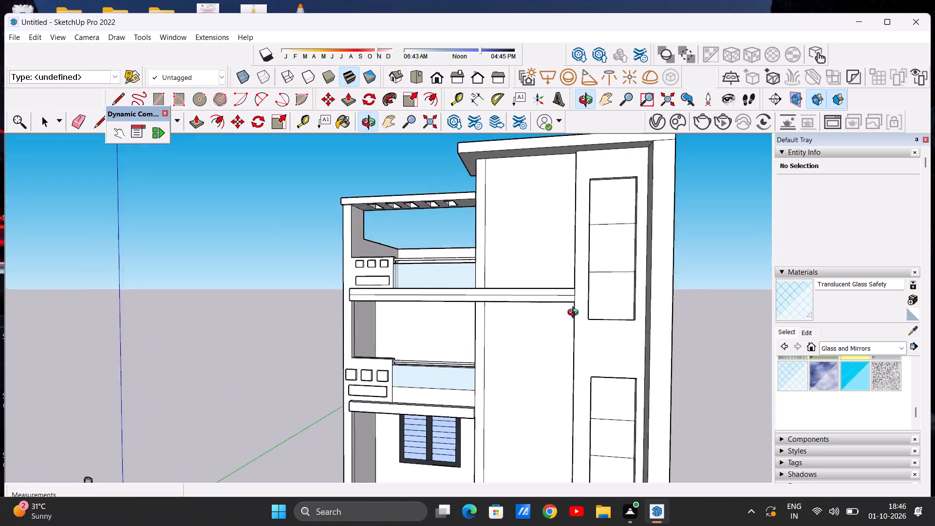
Draw a line about 6" long across the underside of the extended upper balcony band, near its end at the projecting panel wall.
middle_click_drag(575, 314, 618, 259)
scroll(571, 325, "up", 7)
middle_click_drag(546, 321, 538, 304)
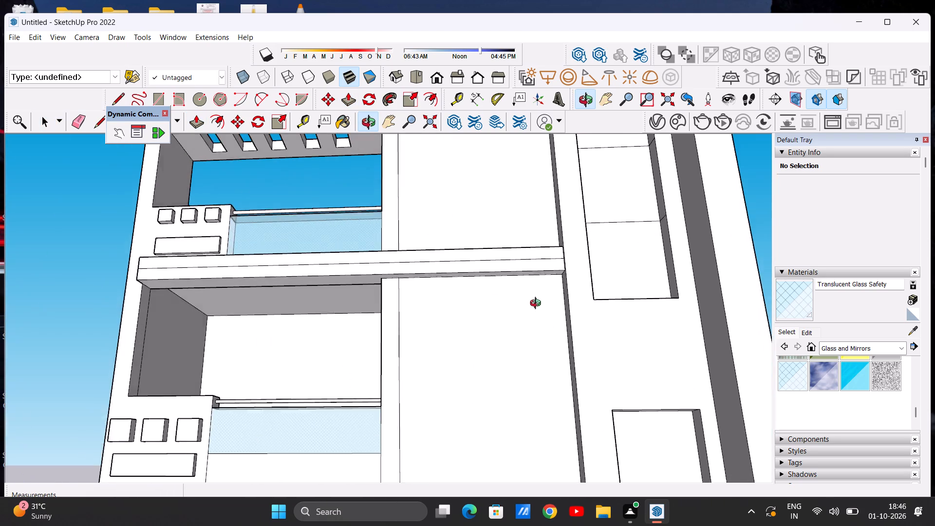
middle_click_drag(538, 304, 548, 222)
scroll(551, 264, "up", 7)
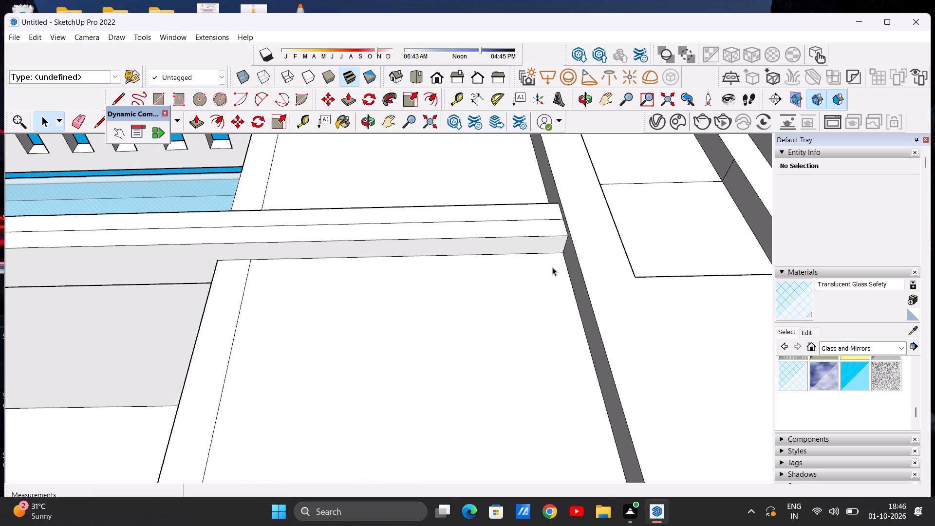
key("l")
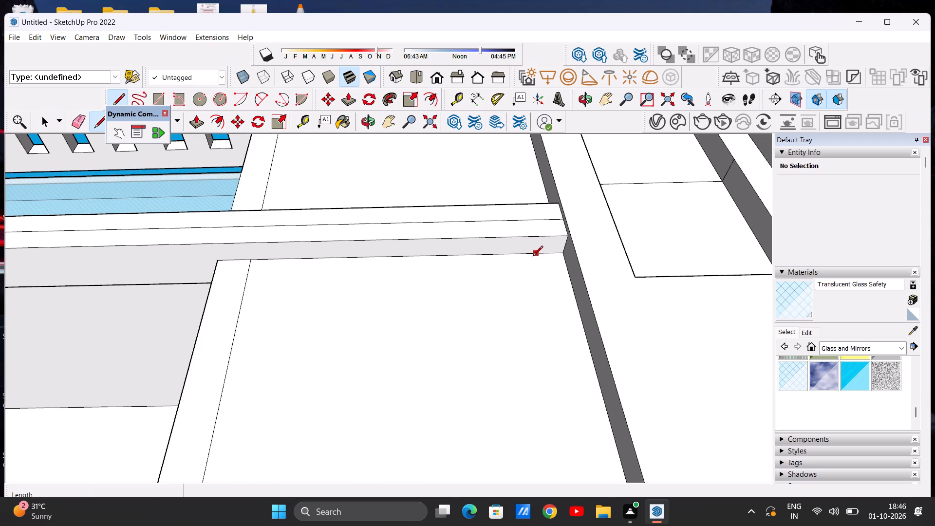
left_click(533, 257)
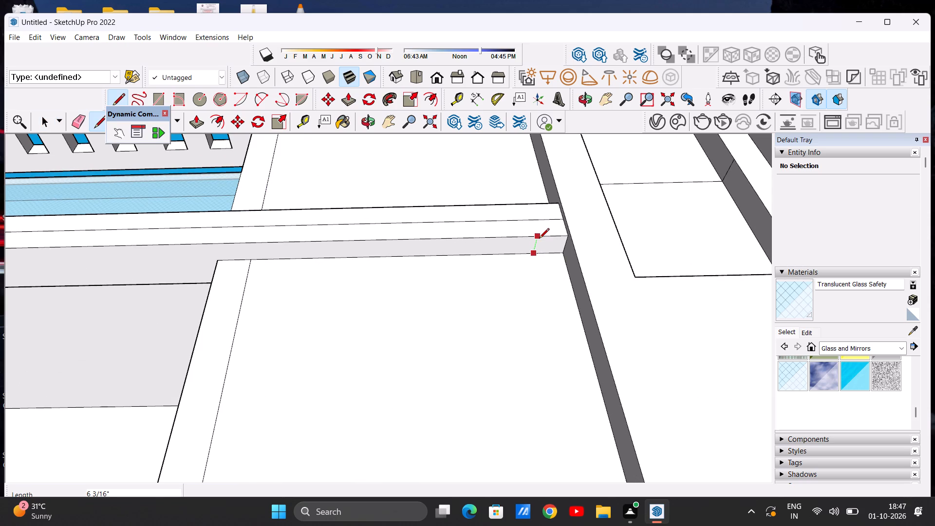
left_click(539, 238)
key("space")
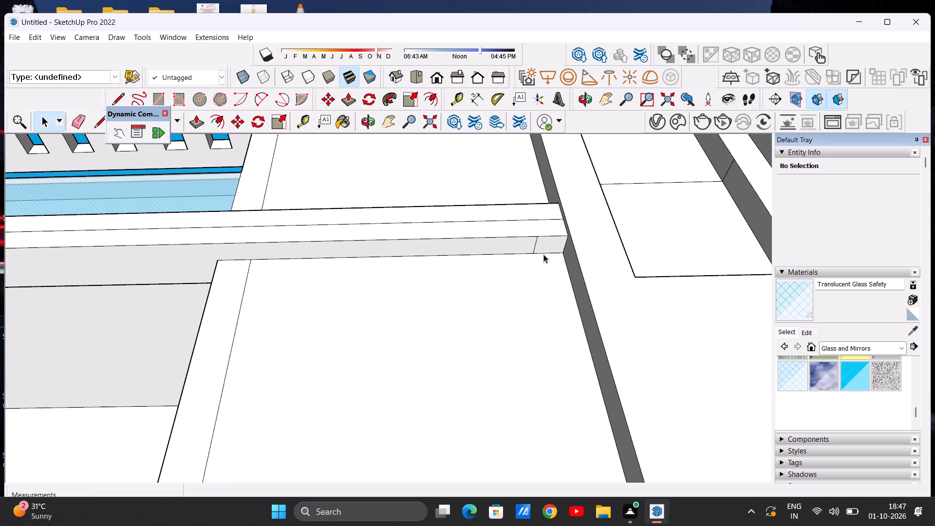
Pull the marked-off end of the band's underside down about 20' to the wall's base, forming a vertical strip beside the panel wall.
scroll(531, 254, "down", 15)
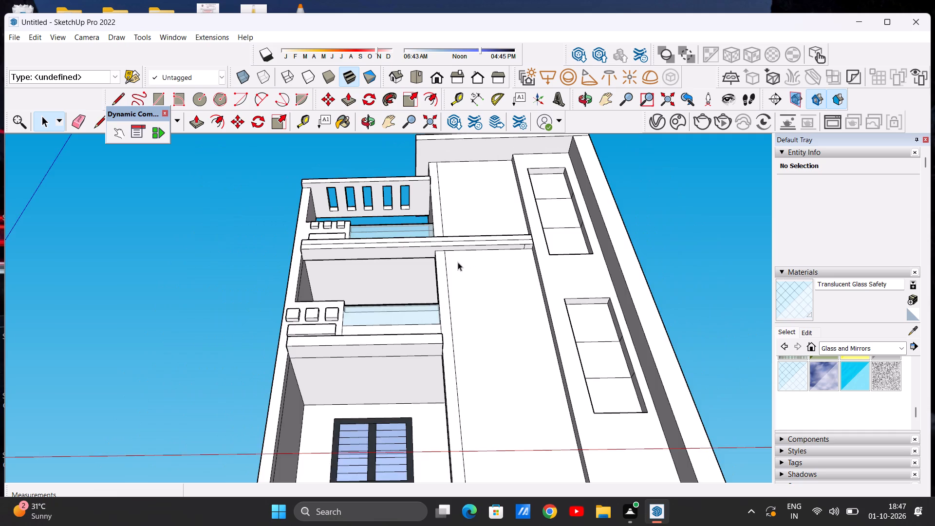
scroll(458, 262, "down", 2)
scroll(521, 246, "up", 13)
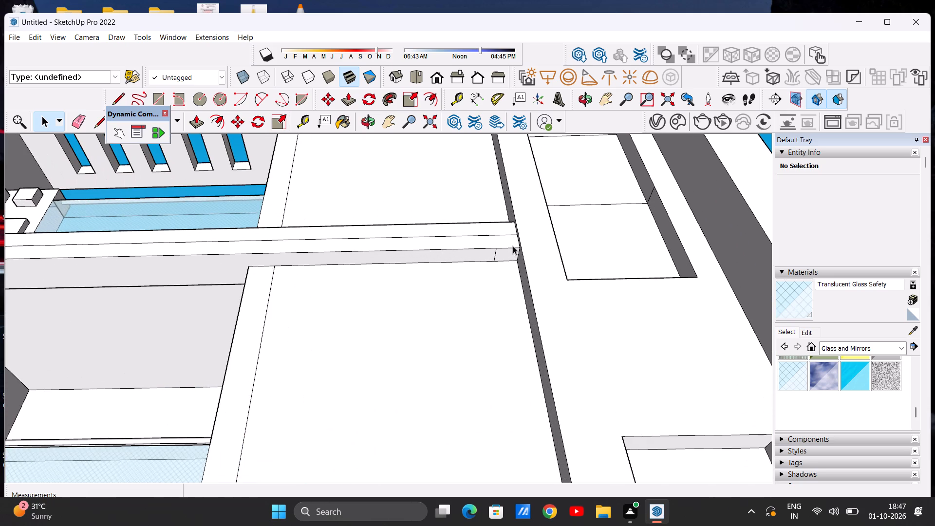
key("p")
left_click(505, 247)
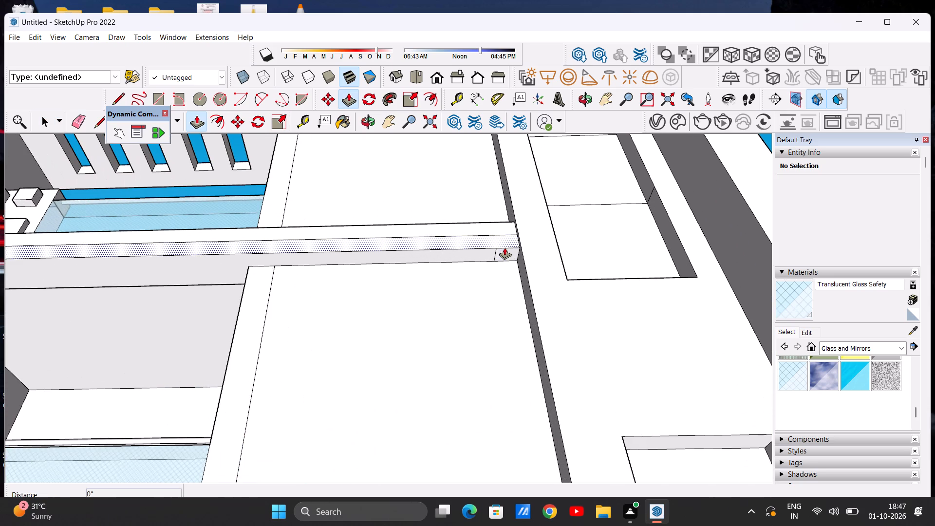
key("space")
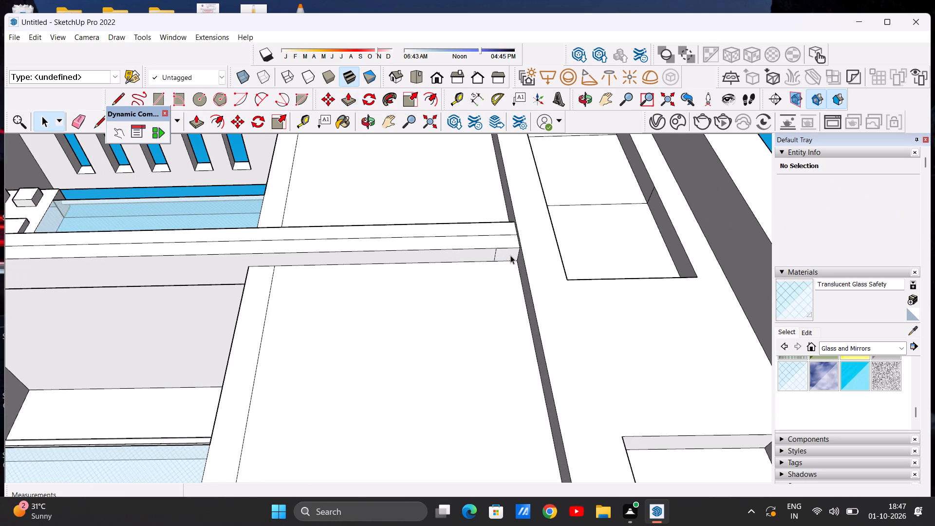
key("p")
left_click(512, 251)
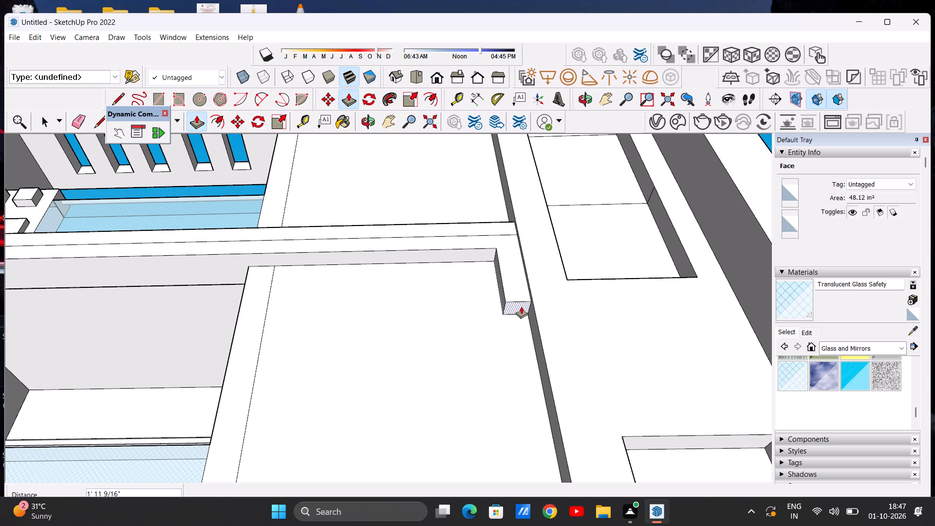
scroll(502, 297, "down", 19)
middle_click_drag(502, 329, 494, 348)
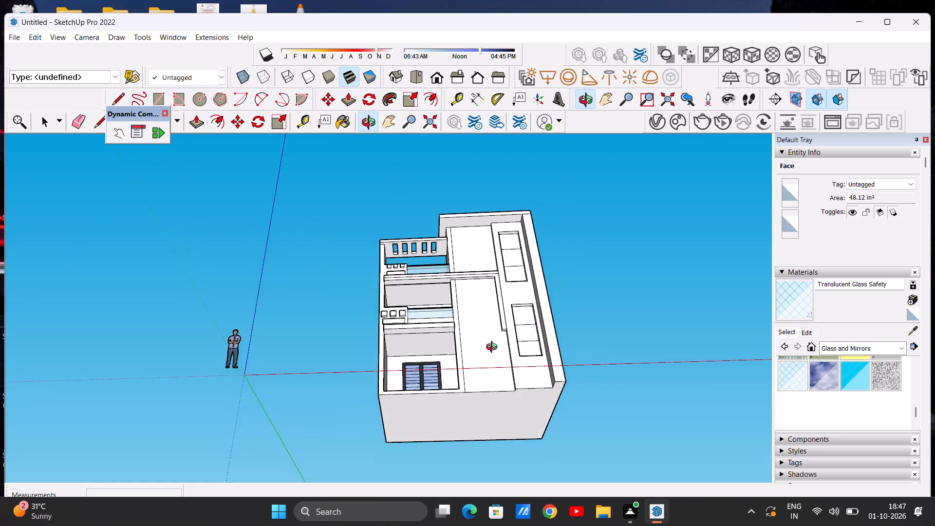
middle_click_drag(494, 348, 491, 384)
middle_click_drag(512, 375, 503, 409)
scroll(509, 394, "up", 3)
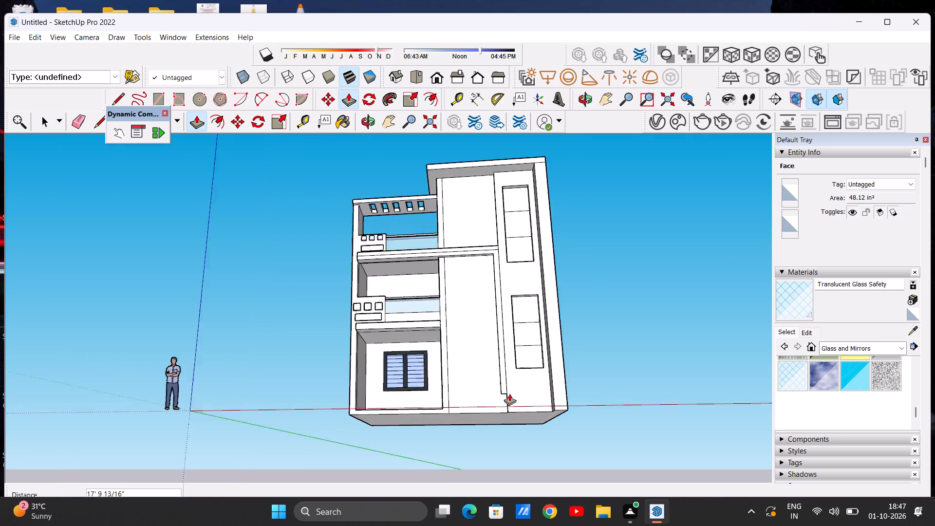
scroll(509, 394, "up", 3)
middle_click_drag(509, 397, 500, 451)
scroll(501, 445, "up", 16)
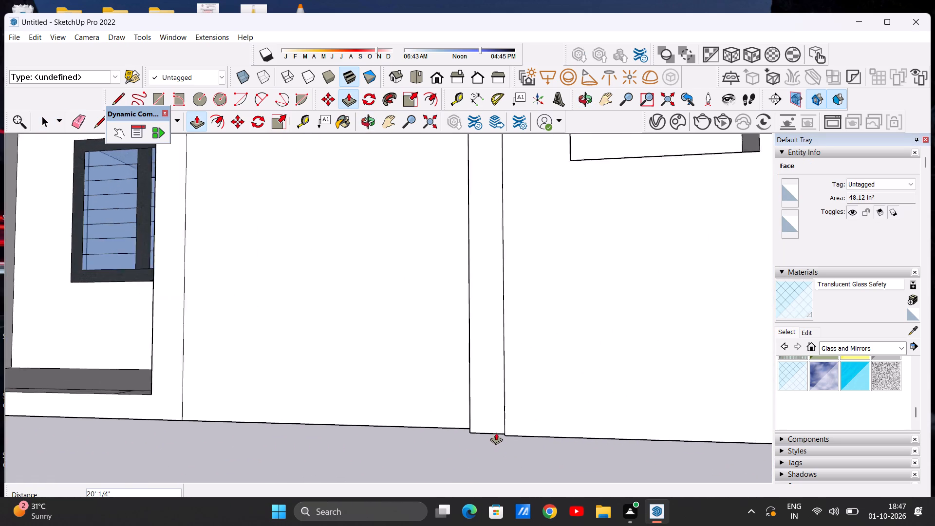
scroll(496, 432, "up", 1)
left_click(507, 431)
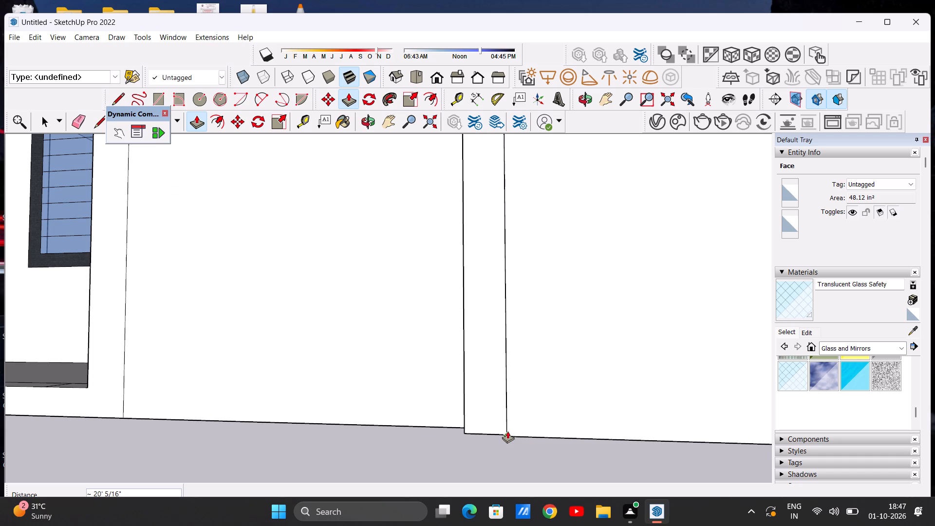
key("space")
Examine the facade from the front and the side, around the vertical strip and the extended balcony band.
scroll(535, 392, "down", 15)
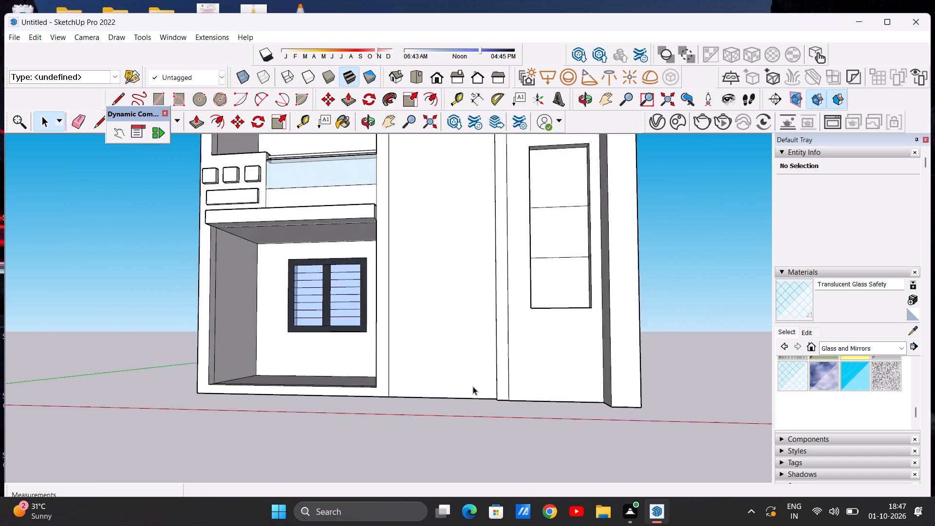
scroll(473, 386, "down", 7)
middle_click_drag(428, 243, 455, 269)
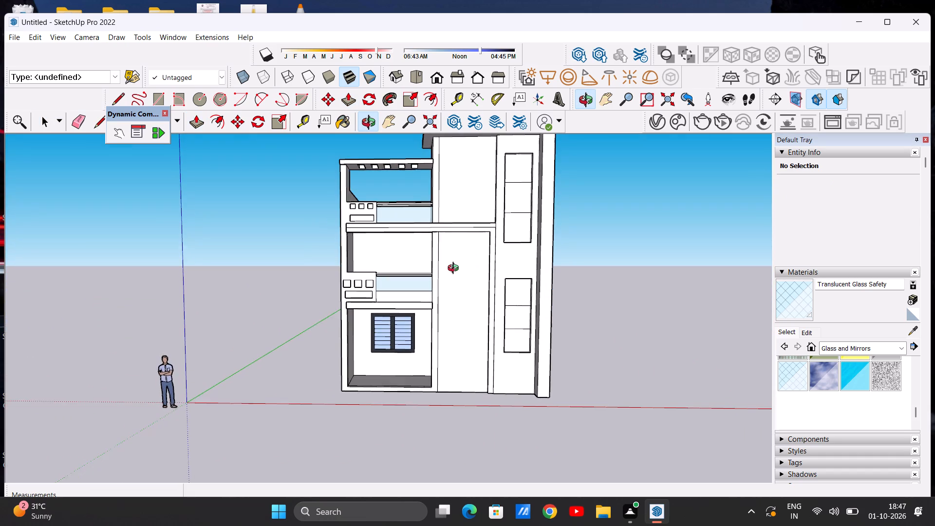
middle_click_drag(455, 269, 455, 276)
scroll(464, 287, "down", 3)
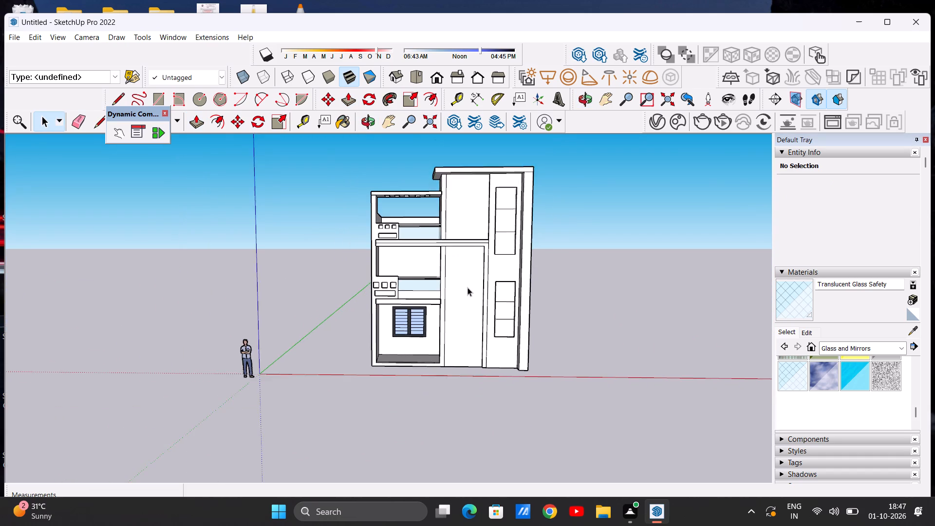
scroll(467, 287, "down", 1)
scroll(469, 282, "up", 6)
middle_click_drag(465, 262, 357, 301)
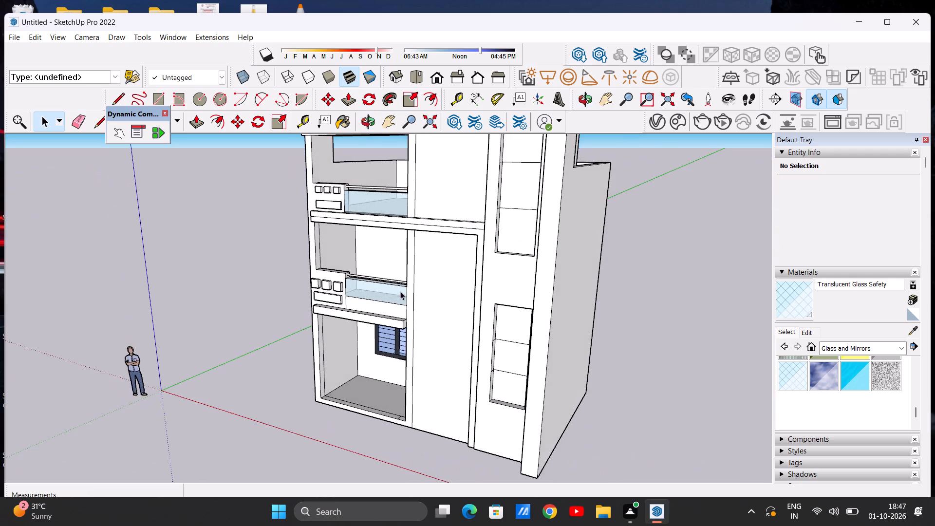
scroll(409, 294, "down", 8)
scroll(413, 202, "up", 7)
Extend the end face of the slotted rooftop canopy's front edge about 2' 7" across the tall block's blank wall.
middle_click_drag(423, 226, 391, 241)
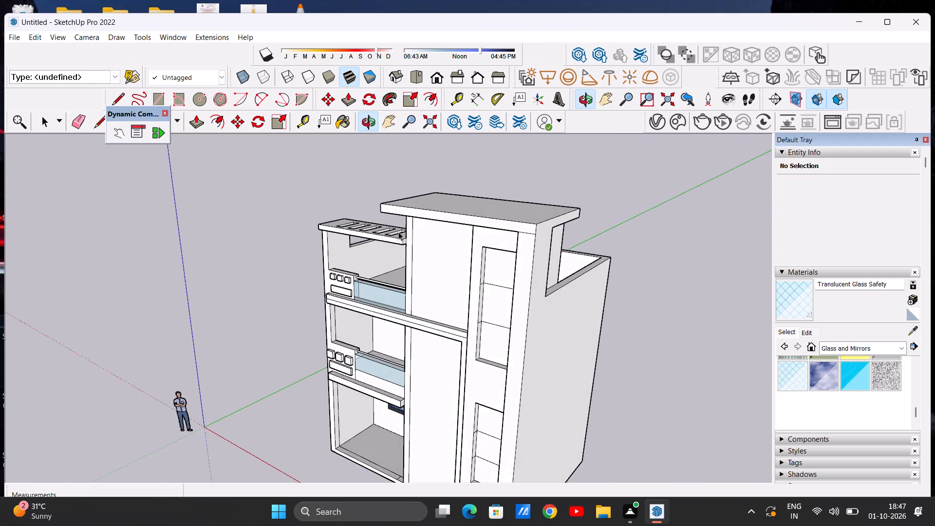
scroll(397, 231, "up", 17)
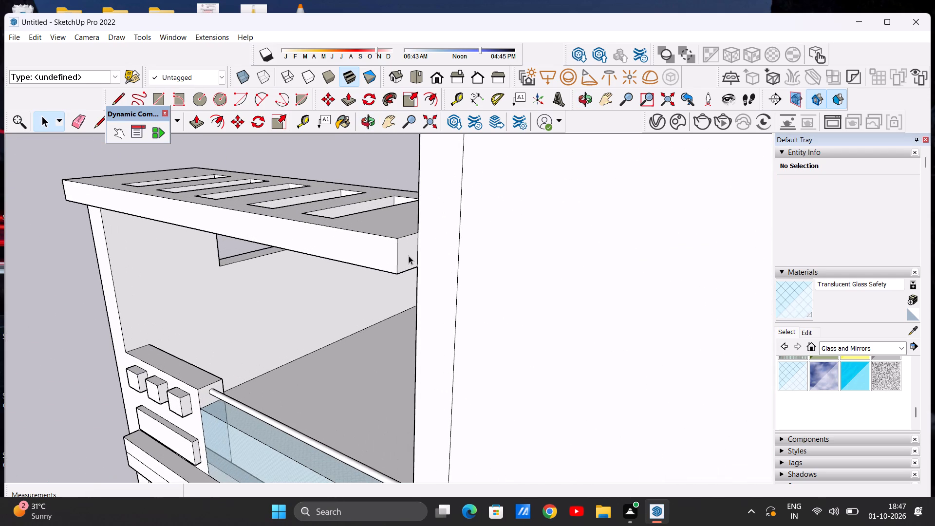
key("p")
left_click(404, 250)
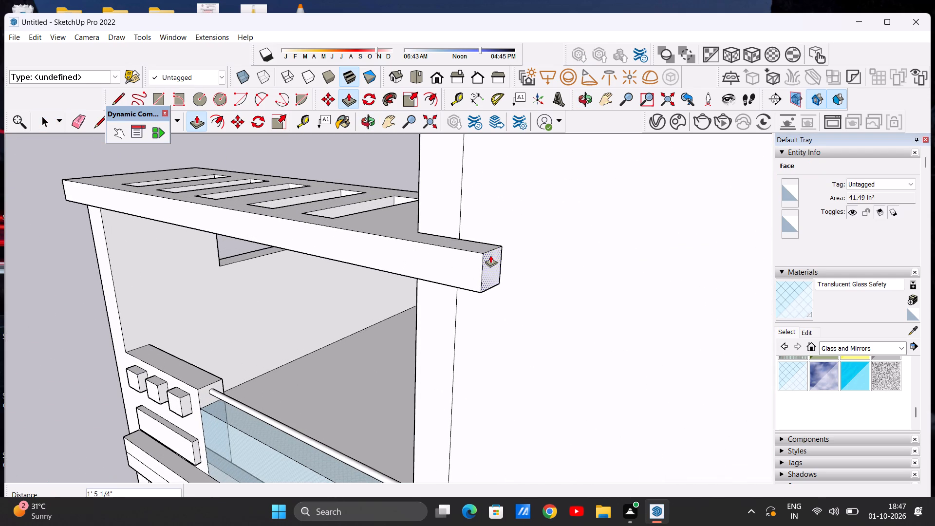
scroll(555, 255, "down", 17)
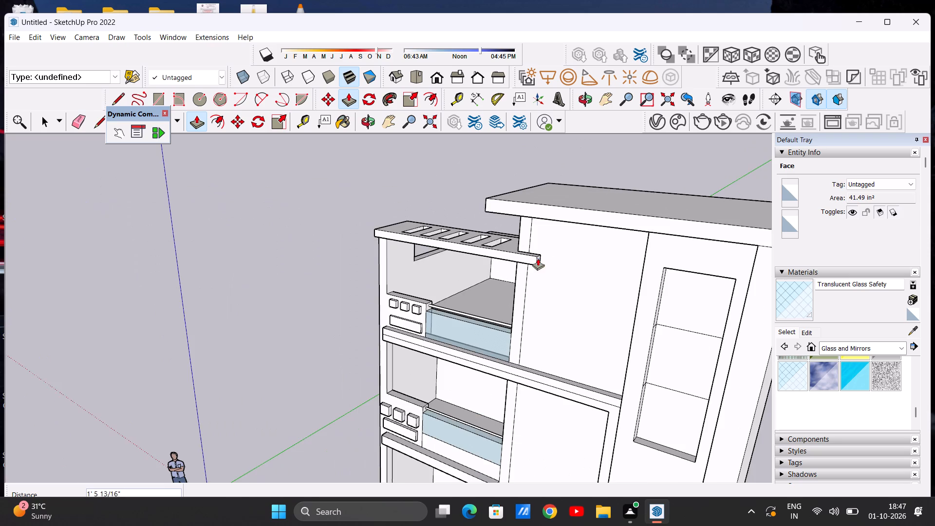
middle_click_drag(556, 264, 583, 265)
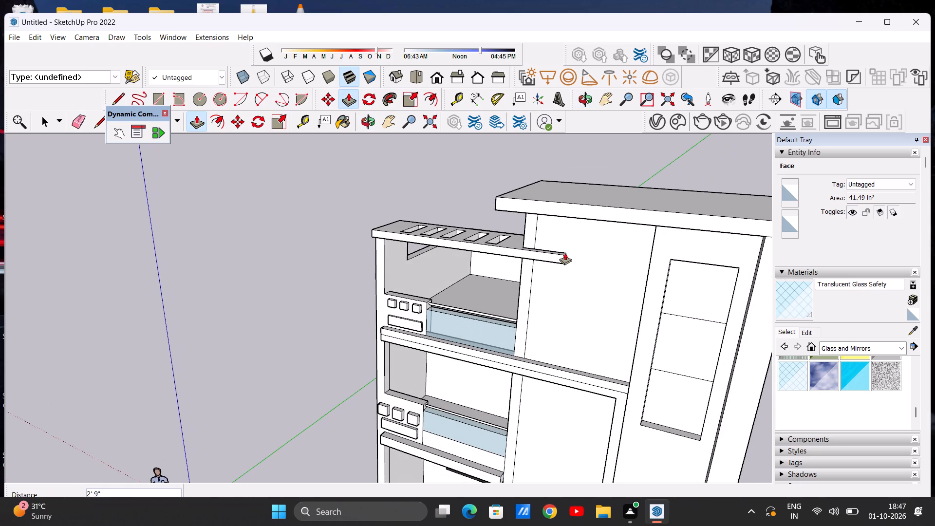
left_click(562, 251)
key("space")
In the front view, draw a rectangle about 8' 7" high and 3' 11" wide on the blank wall below the extended balcony band.
scroll(536, 278, "down", 8)
middle_click_drag(516, 291, 580, 229)
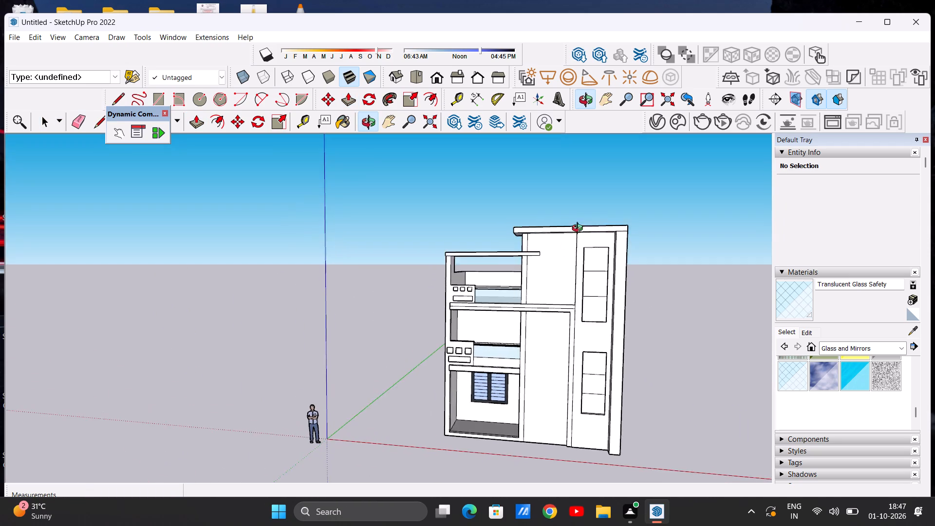
middle_click_drag(580, 229, 588, 239)
left_click(433, 75)
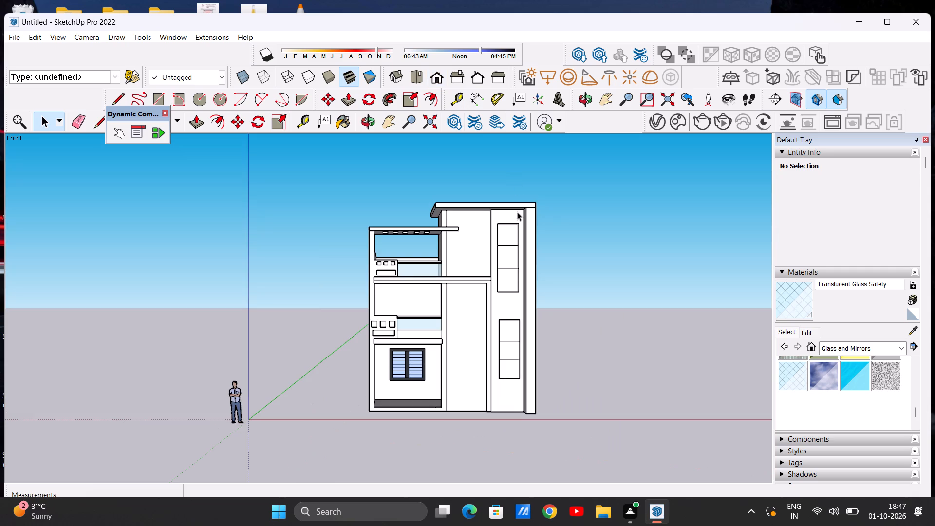
scroll(453, 244, "up", 3)
scroll(489, 244, "down", 2)
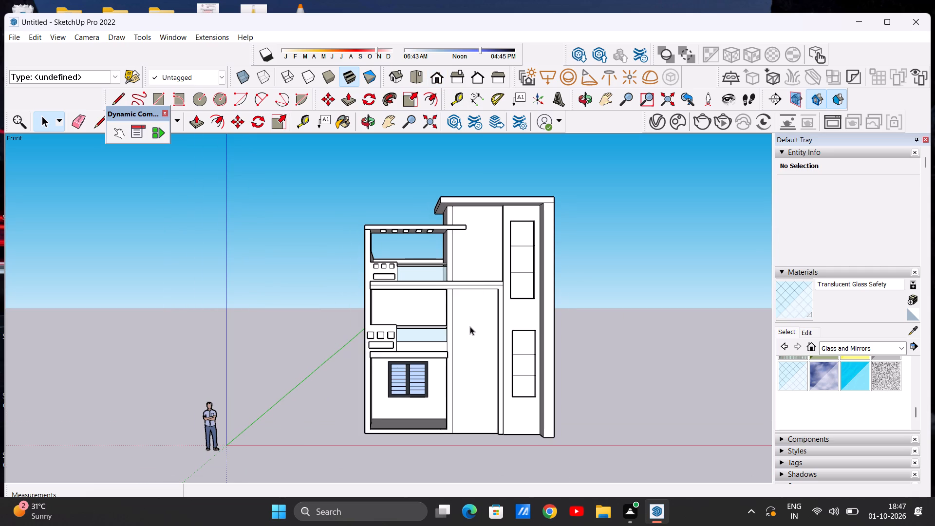
scroll(467, 325, "down", 2)
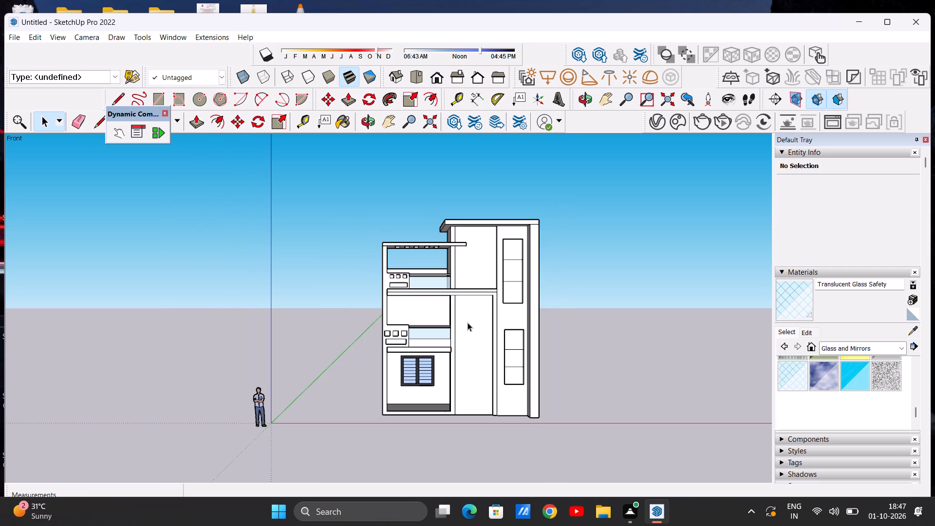
scroll(469, 368, "up", 4)
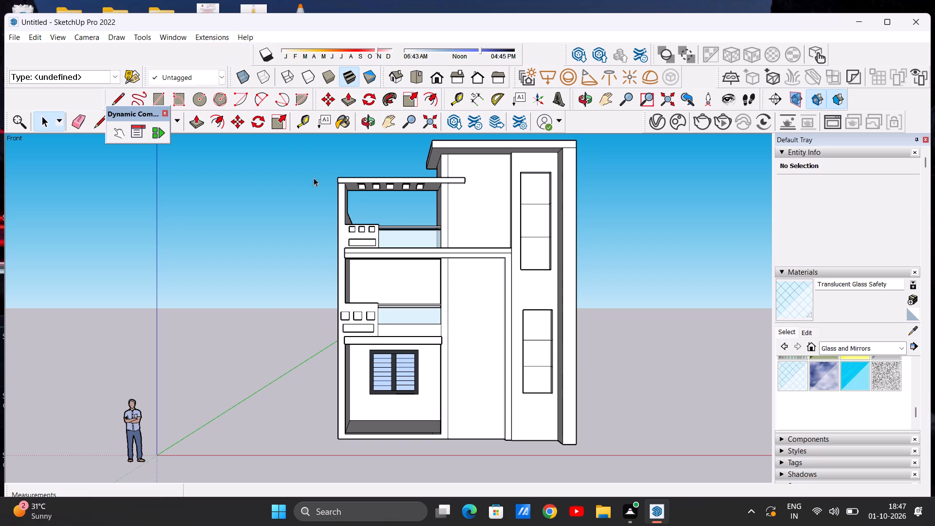
left_click(157, 96)
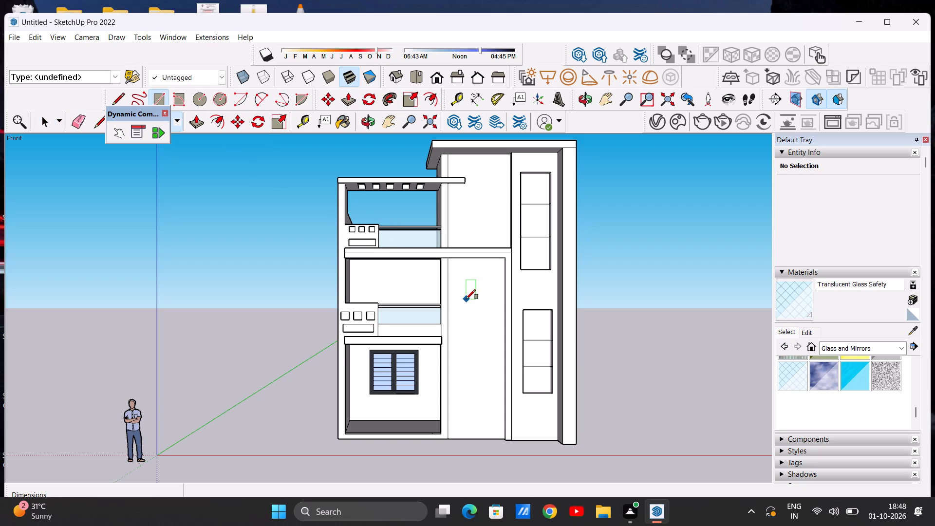
left_click(462, 299)
left_click(497, 376)
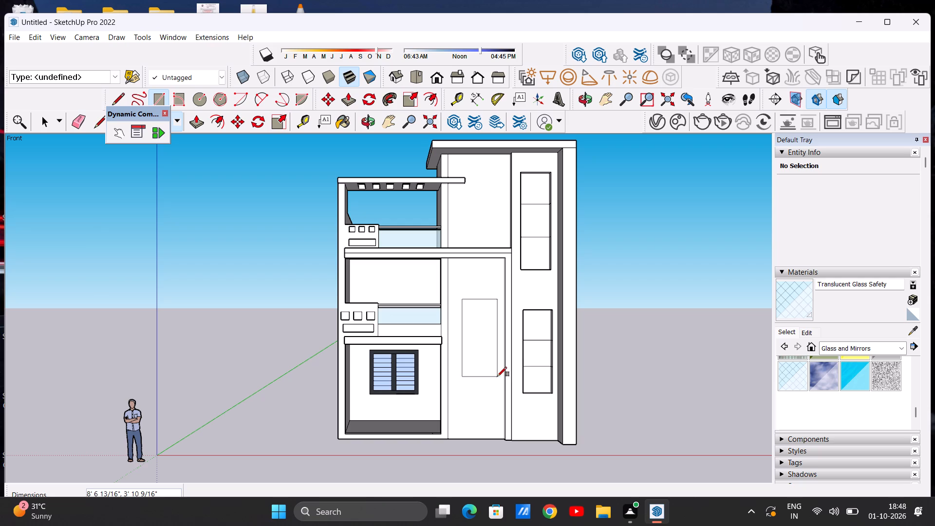
key("space")
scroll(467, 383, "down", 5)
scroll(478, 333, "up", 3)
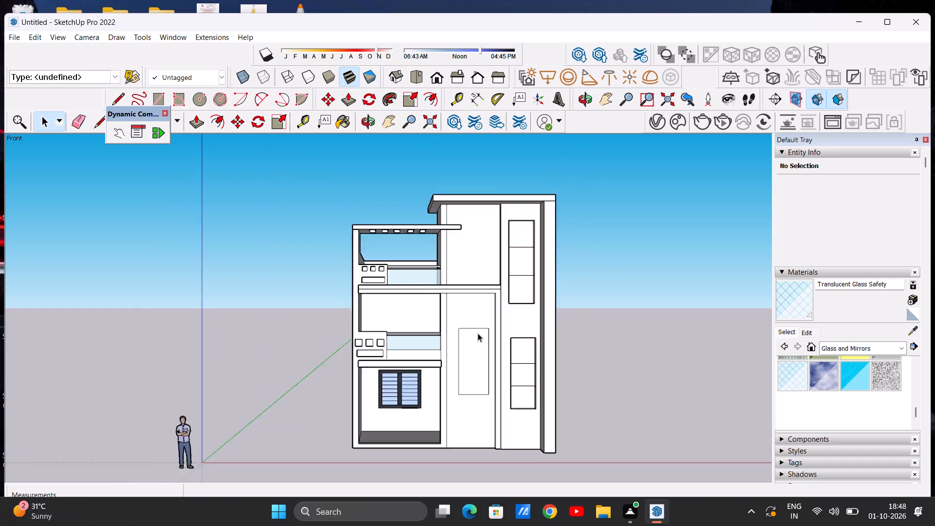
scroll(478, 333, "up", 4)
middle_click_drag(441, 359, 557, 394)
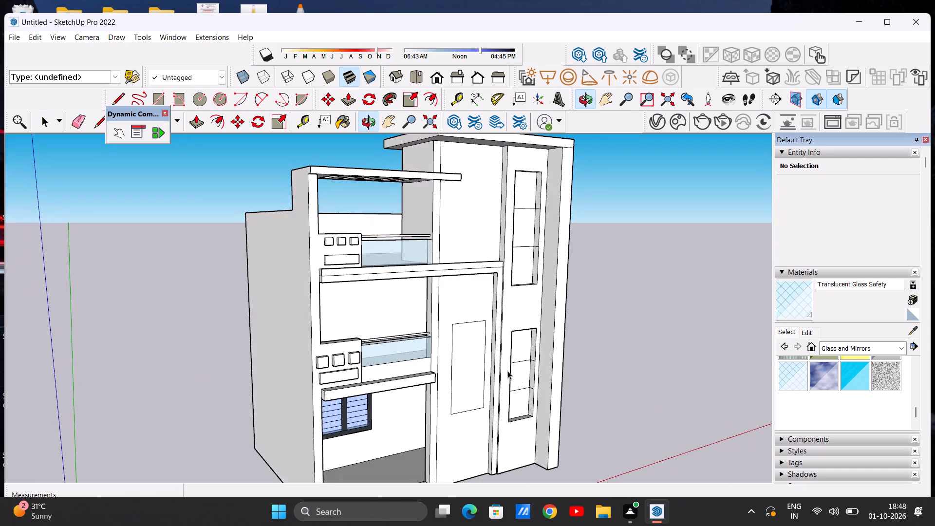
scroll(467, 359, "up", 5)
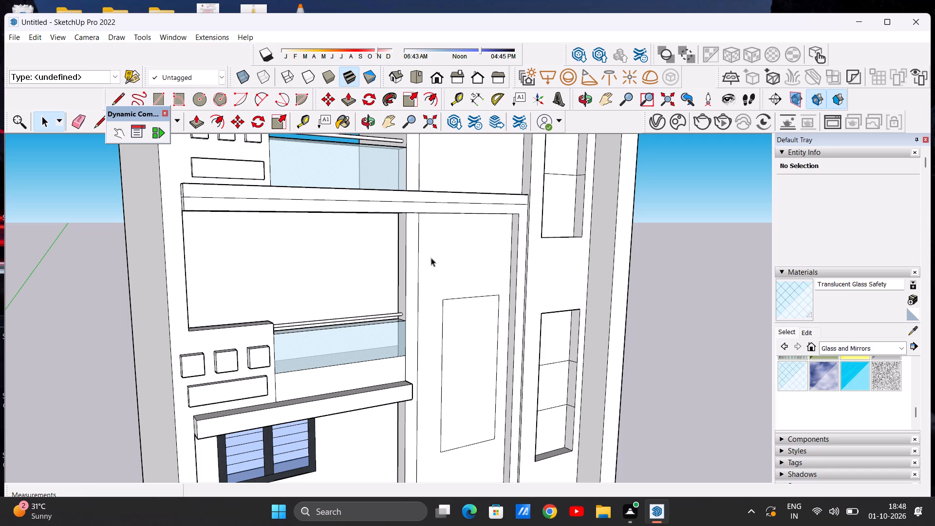
Push the rectangle on the blank wall below the extended balcony band 9" inward to form a recess.
left_click(192, 119)
left_click(471, 362)
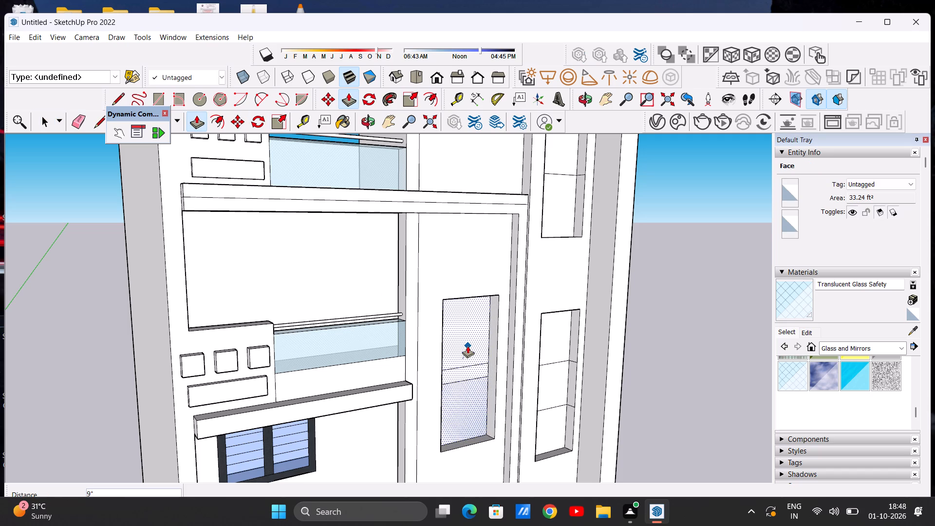
left_click(468, 346)
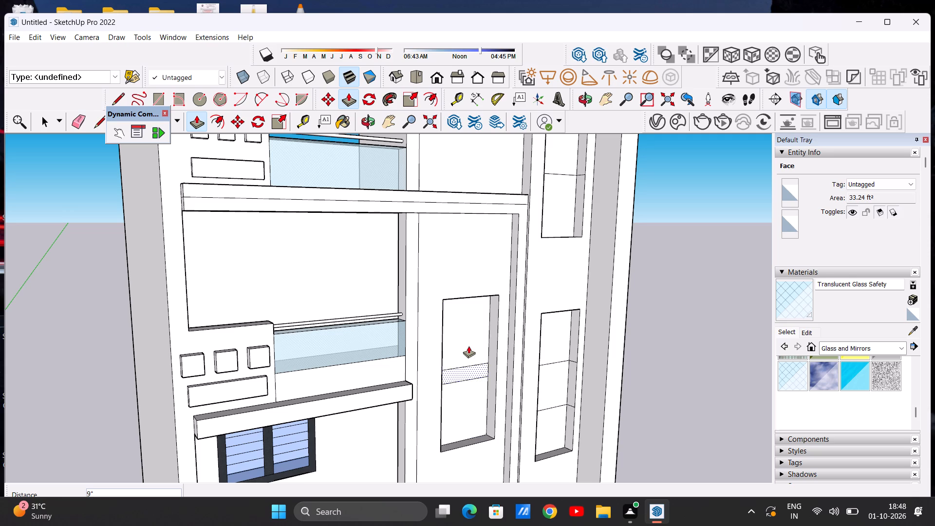
key("space")
Erase the two horizontal lines crossing the back face of the new wall recess.
middle_click_drag(483, 373, 369, 365)
scroll(469, 381, "up", 6)
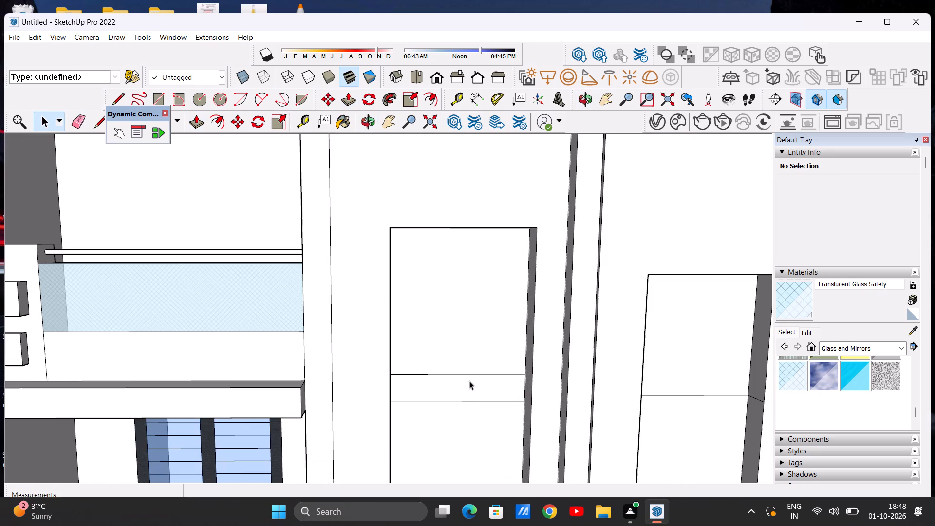
middle_click_drag(464, 386, 481, 375)
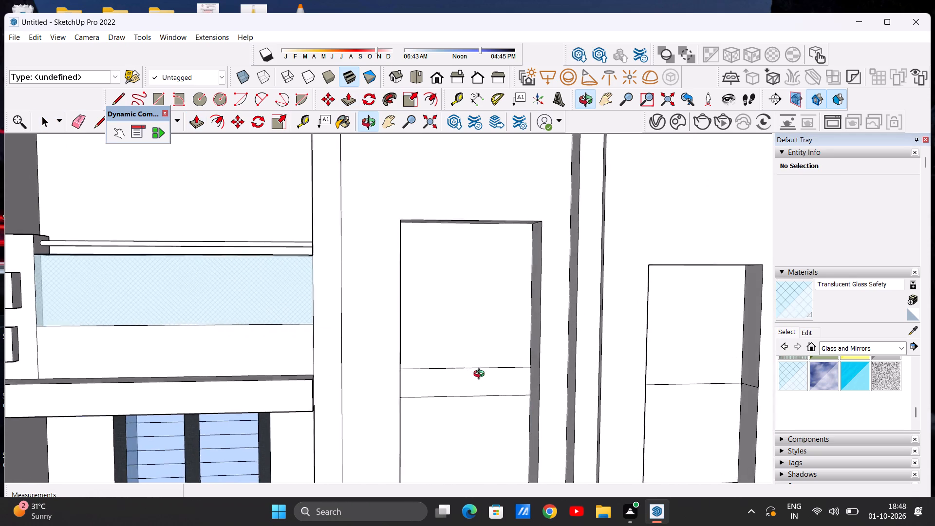
middle_click_drag(481, 375, 480, 381)
key("e")
left_click_drag(473, 366, 473, 367)
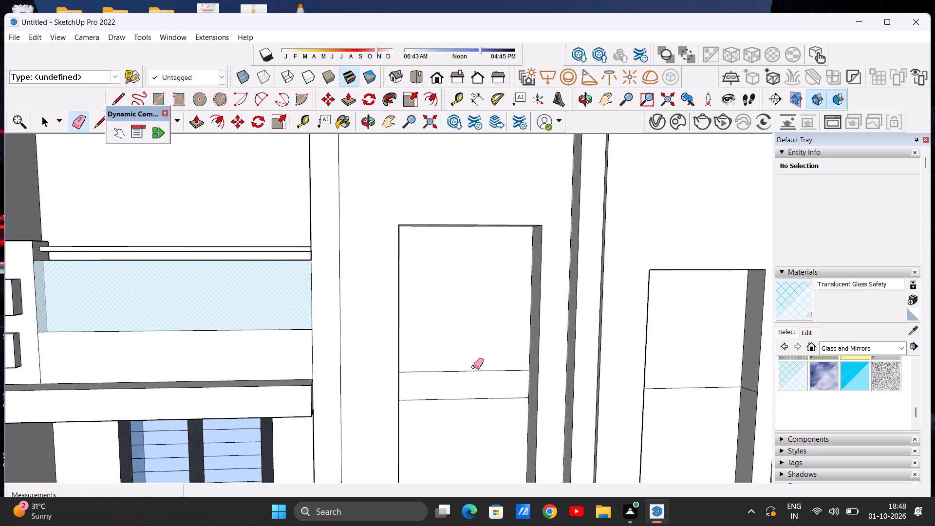
left_click_drag(473, 367, 471, 402)
key("space")
Examine the whole front facade with the new recess, from close up and from a distance.
scroll(474, 360, "down", 5)
middle_click_drag(485, 360, 450, 360)
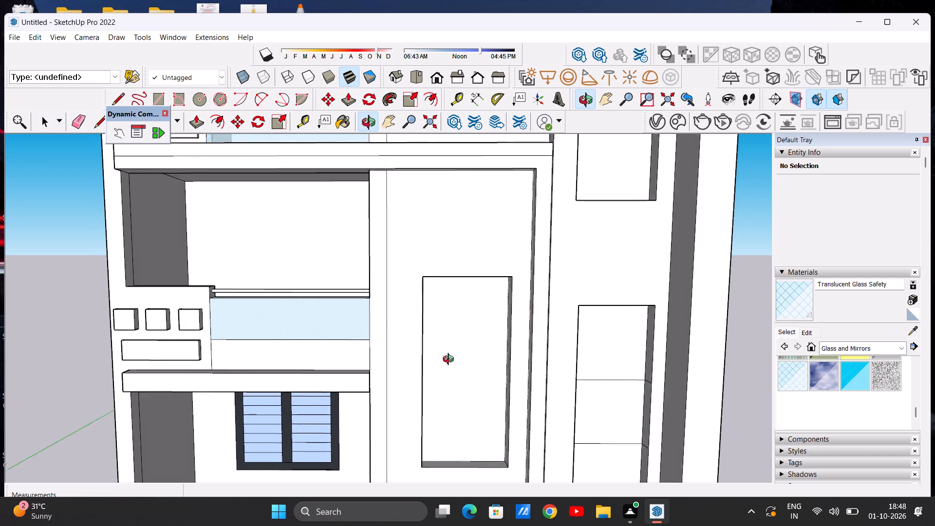
middle_click_drag(450, 360, 493, 355)
scroll(477, 363, "down", 7)
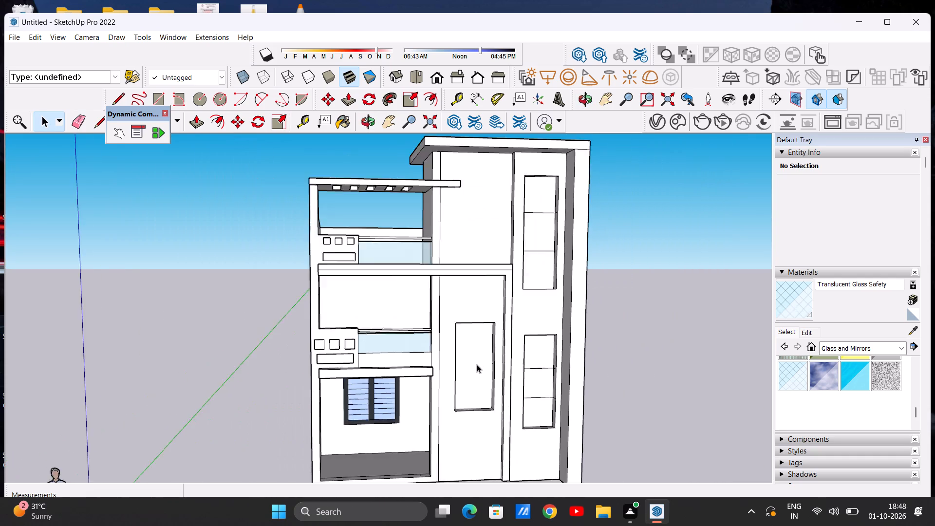
scroll(477, 364, "down", 8)
middle_click_drag(486, 365, 449, 344)
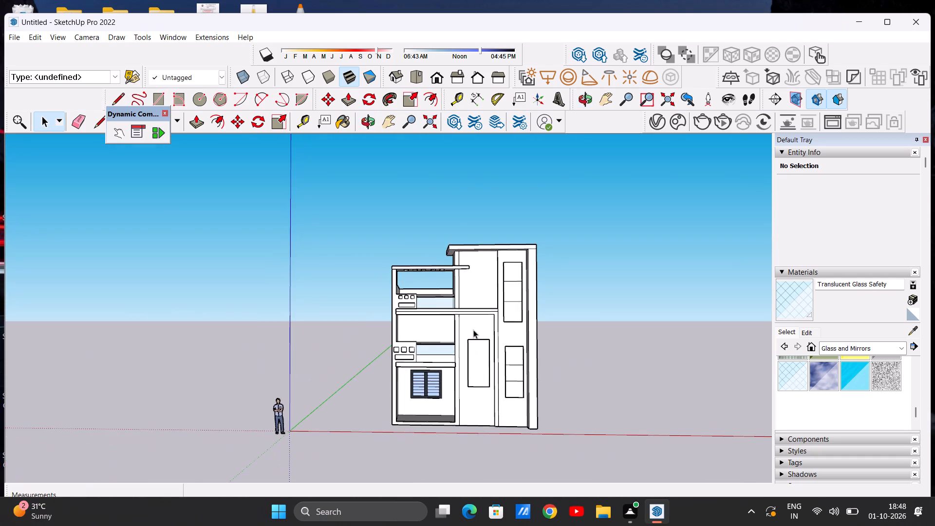
scroll(476, 324, "up", 7)
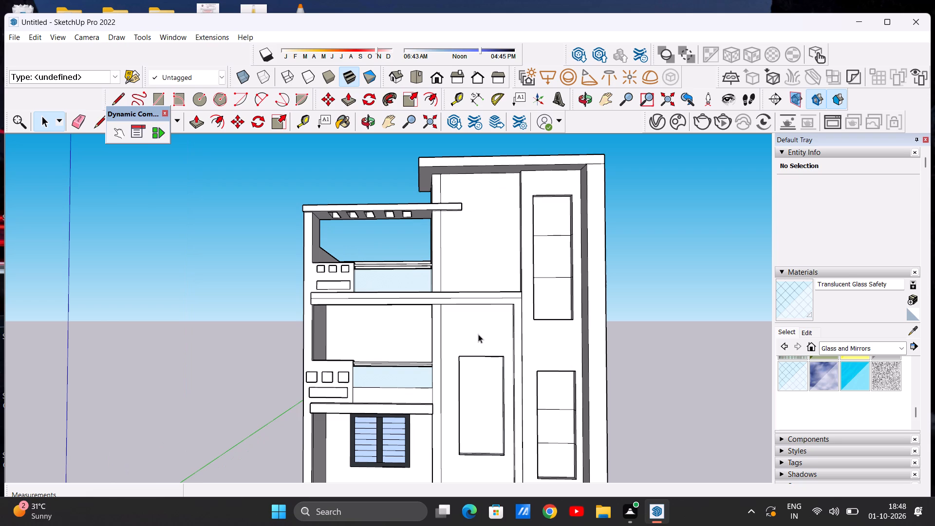
scroll(485, 320, "down", 9)
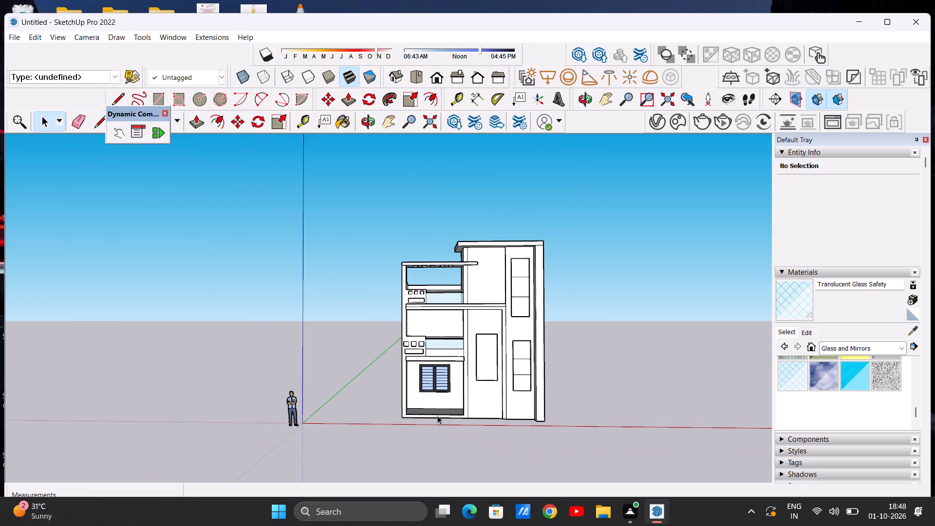
Draw two vertical lines about 6 9/16" long down the ground-floor sill's front, from the marked-off end piece's front corners to the base.
scroll(431, 421, "up", 3)
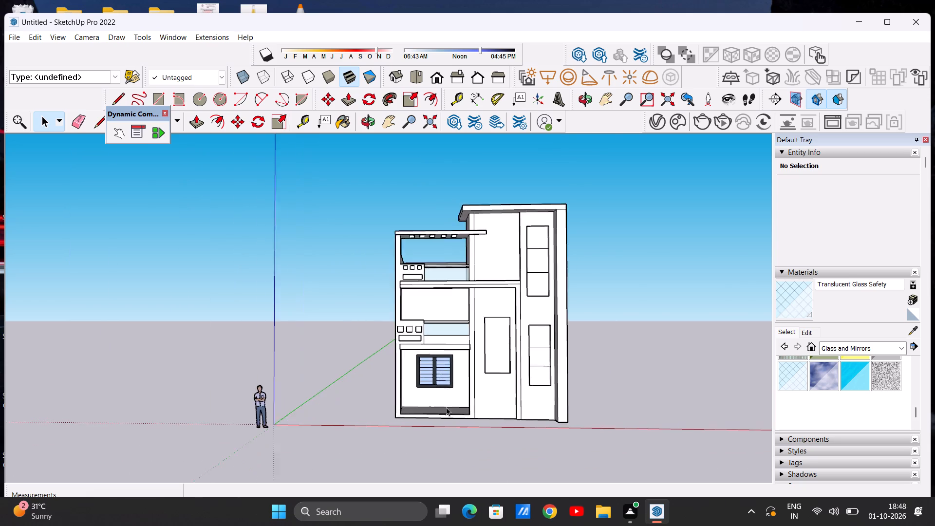
scroll(446, 407, "up", 5)
scroll(485, 390, "down", 5)
scroll(429, 406, "up", 1)
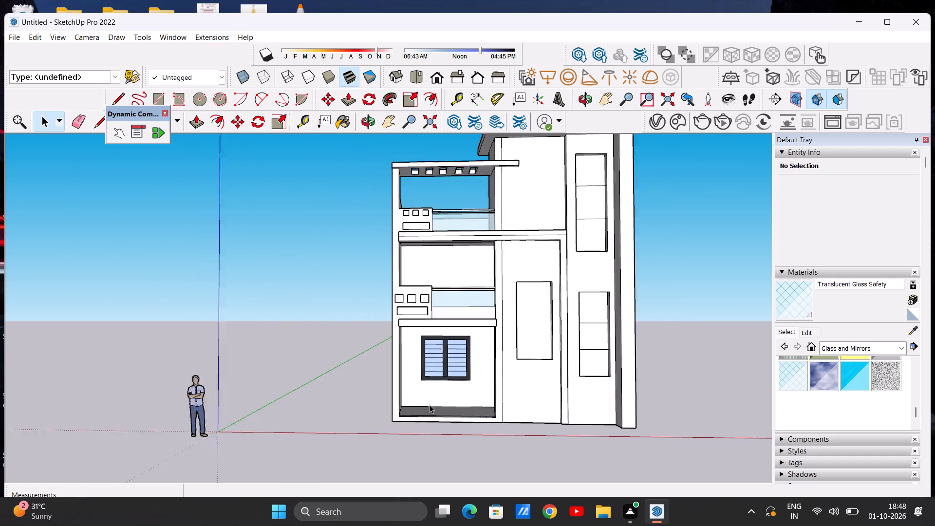
scroll(430, 405, "up", 5)
middle_click_drag(463, 408, 488, 493)
scroll(522, 440, "up", 6)
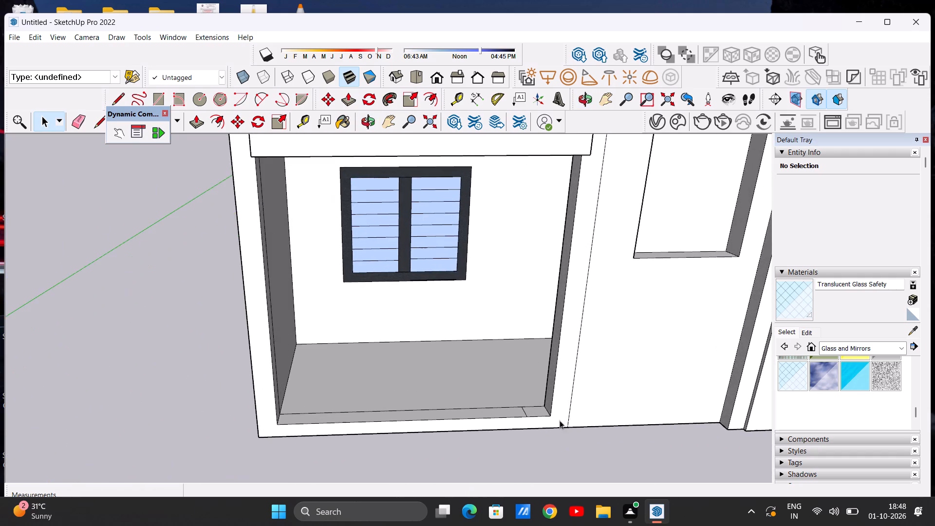
scroll(547, 424, "up", 6)
scroll(532, 410, "down", 11)
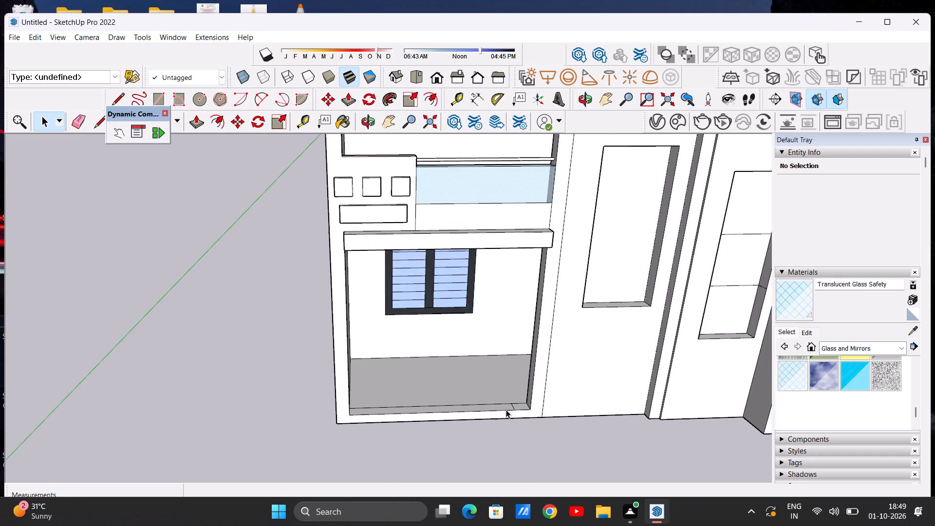
scroll(506, 410, "down", 1)
middle_click_drag(521, 411, 511, 429)
scroll(522, 419, "up", 13)
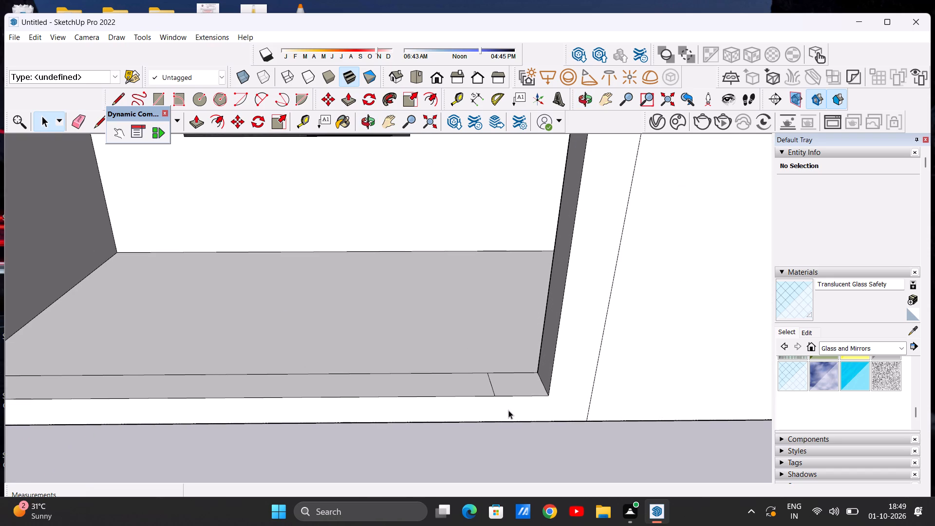
key("l")
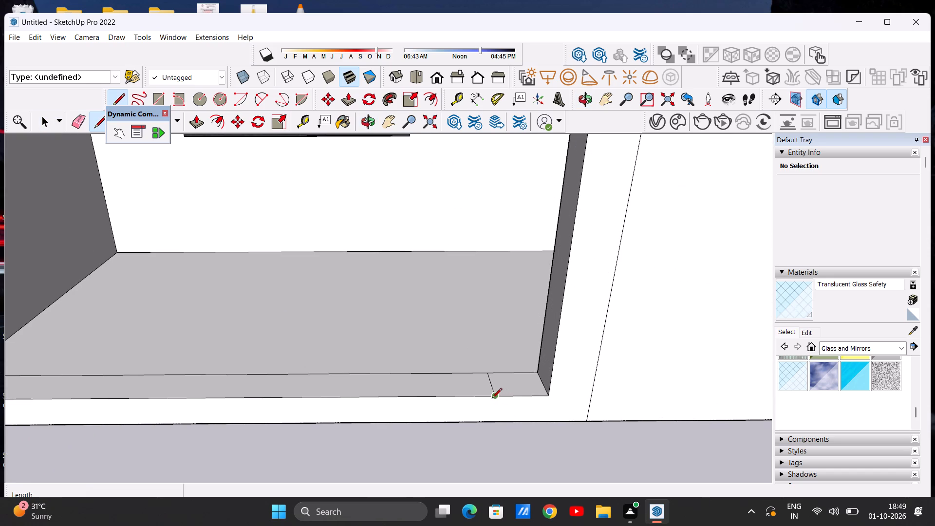
left_click(493, 399)
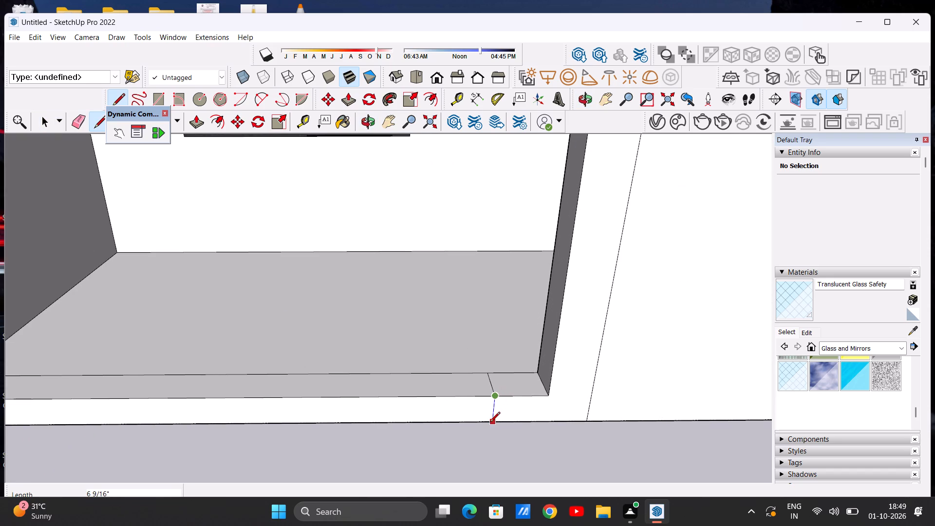
left_click(491, 422)
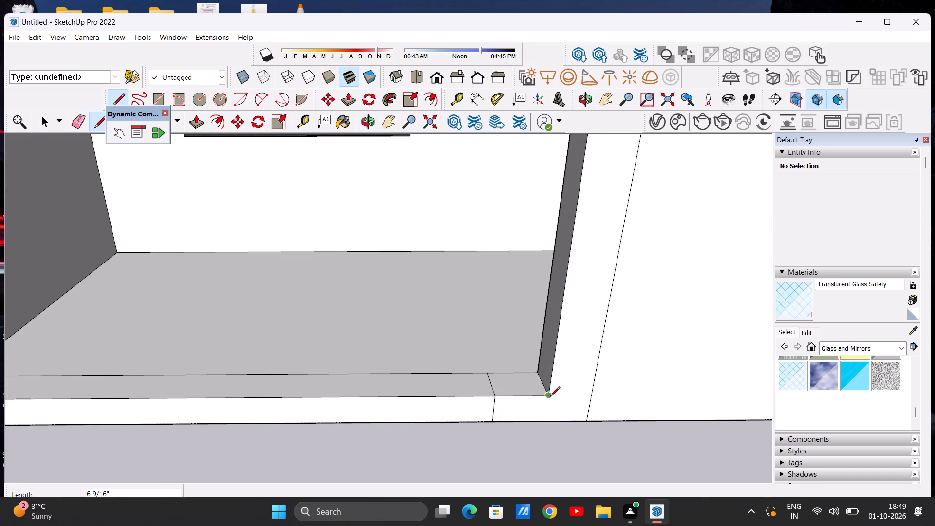
left_click(550, 397)
left_click(546, 422)
key("space")
Pull the marked-off end piece of the ground-floor opening's sill up 5' to form a short pier against the side wall.
scroll(520, 433, "down", 16)
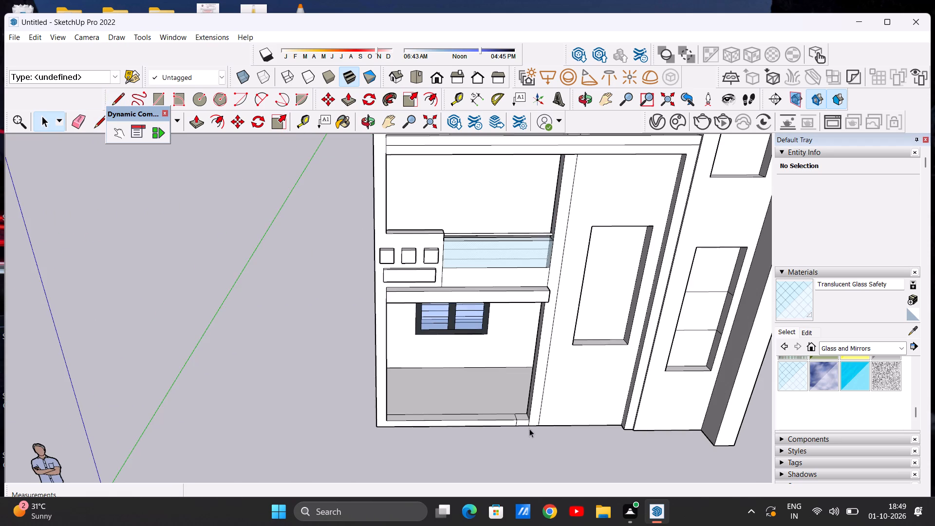
middle_click_drag(525, 427, 535, 380)
scroll(533, 432, "up", 11)
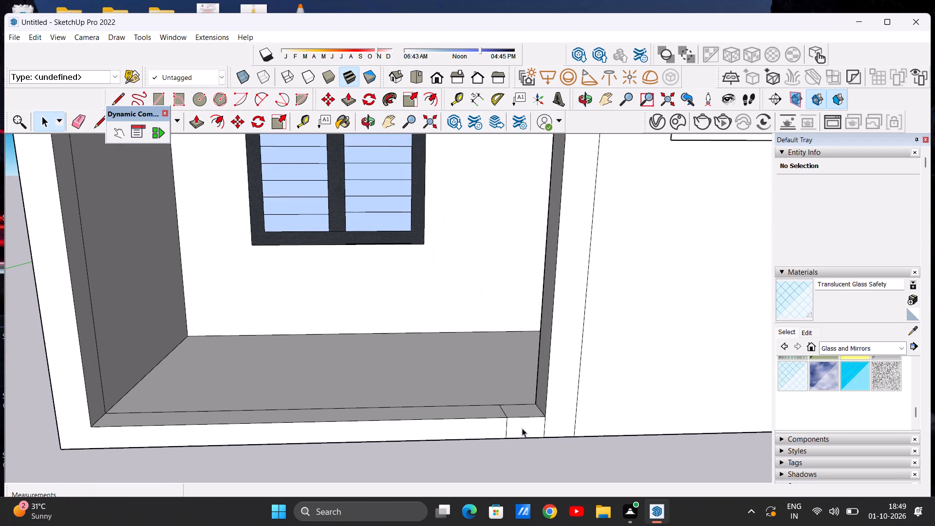
scroll(520, 430, "down", 11)
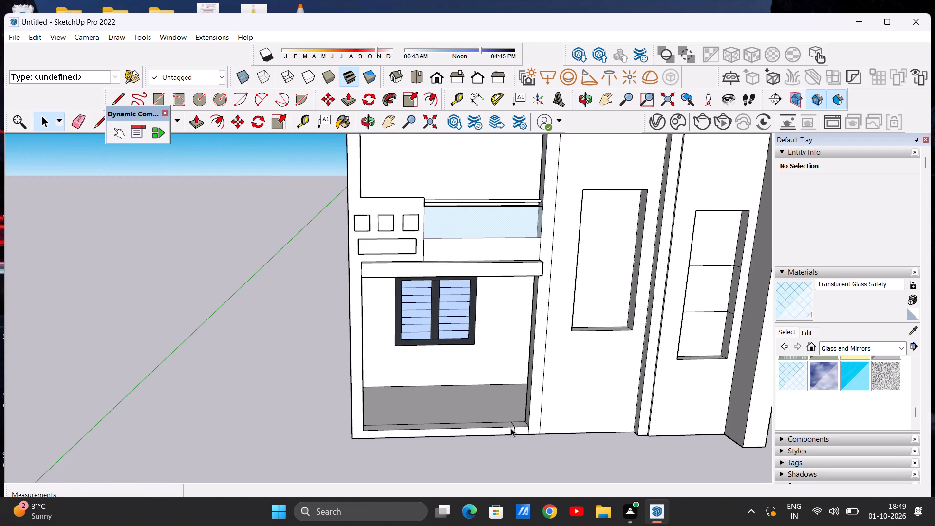
scroll(514, 428, "up", 6)
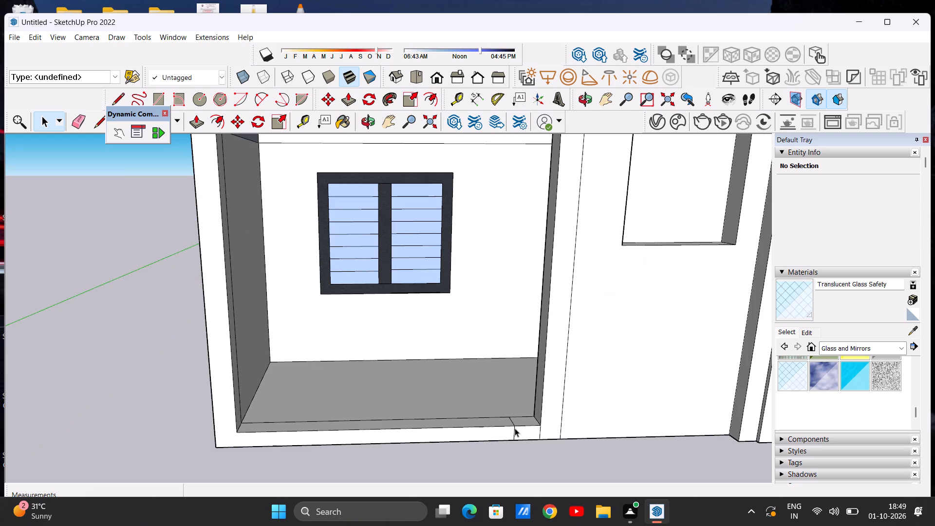
scroll(546, 419, "up", 3)
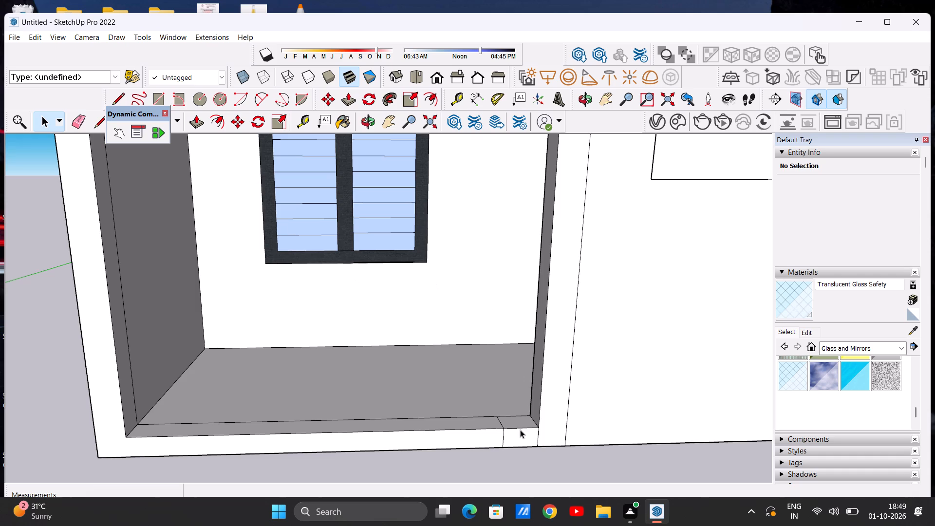
left_click(196, 123)
scroll(525, 418, "up", 9)
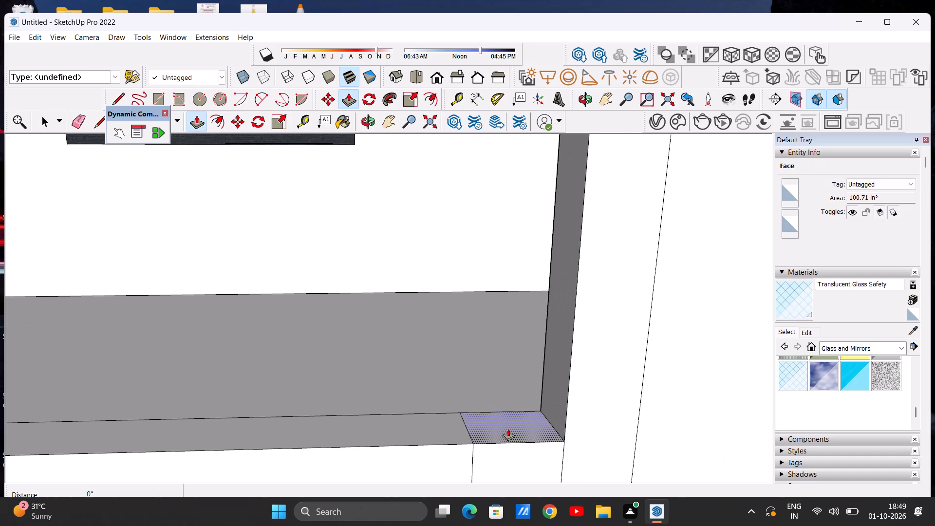
left_click(508, 429)
scroll(472, 289, "down", 7)
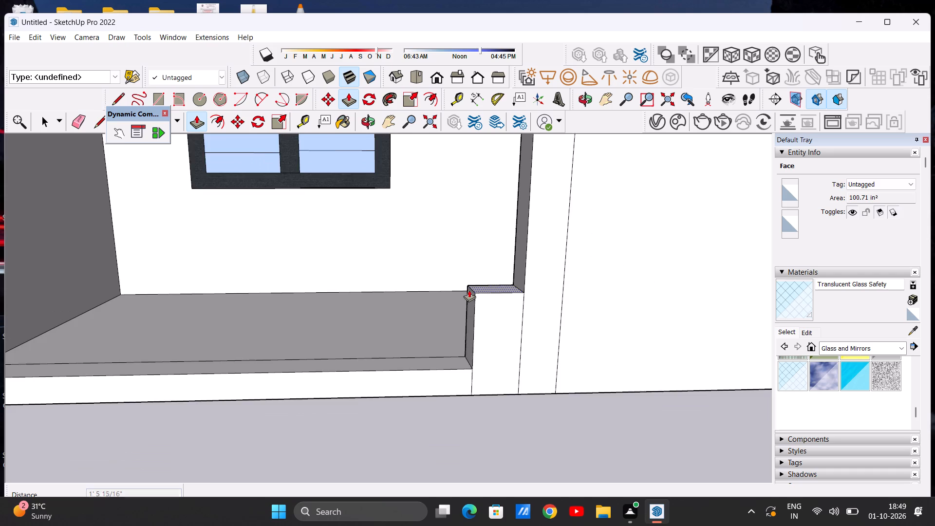
scroll(469, 290, "down", 9)
middle_click_drag(466, 260, 438, 227)
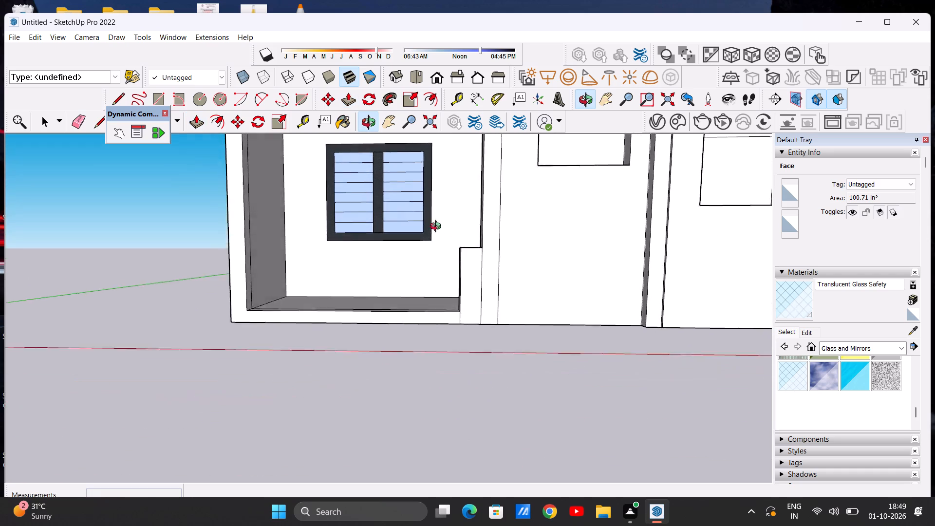
middle_click_drag(438, 227, 434, 221)
scroll(454, 256, "down", 10)
scroll(464, 226, "up", 3)
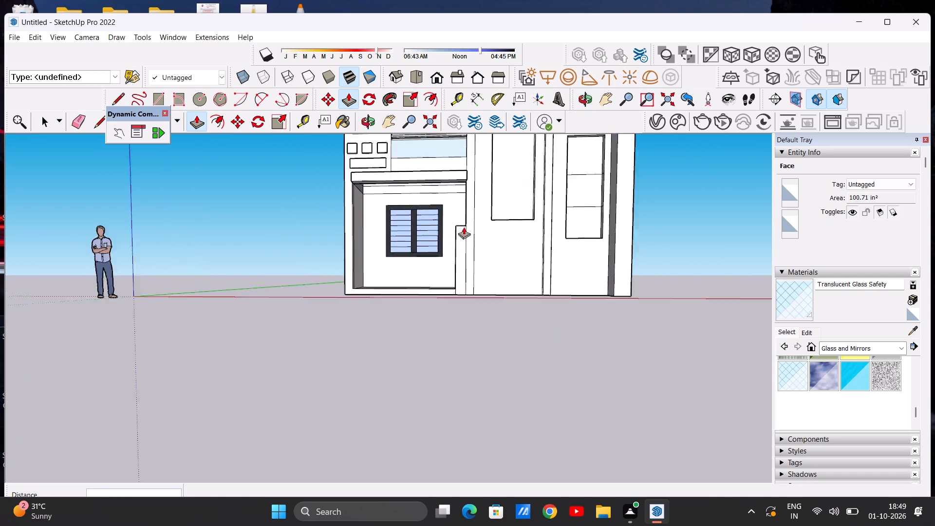
scroll(464, 227, "up", 7)
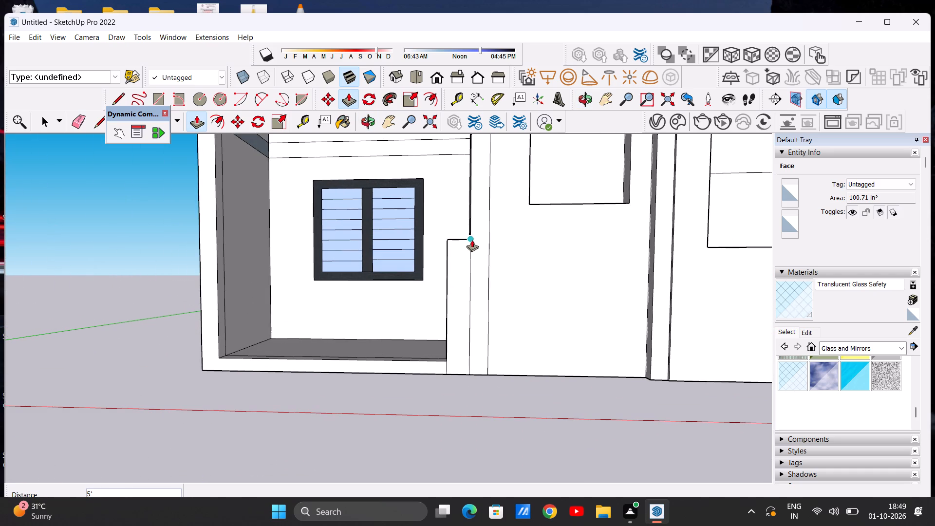
left_click(472, 240)
key("space")
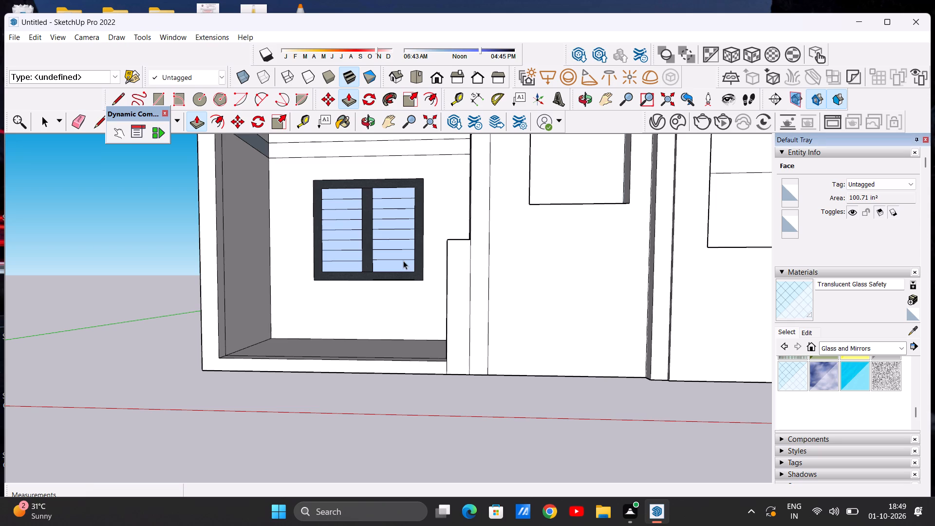
Examine the ground-floor opening and its new short pier from both sides of the facade.
scroll(418, 257, "down", 5)
middle_click_drag(398, 256, 591, 259)
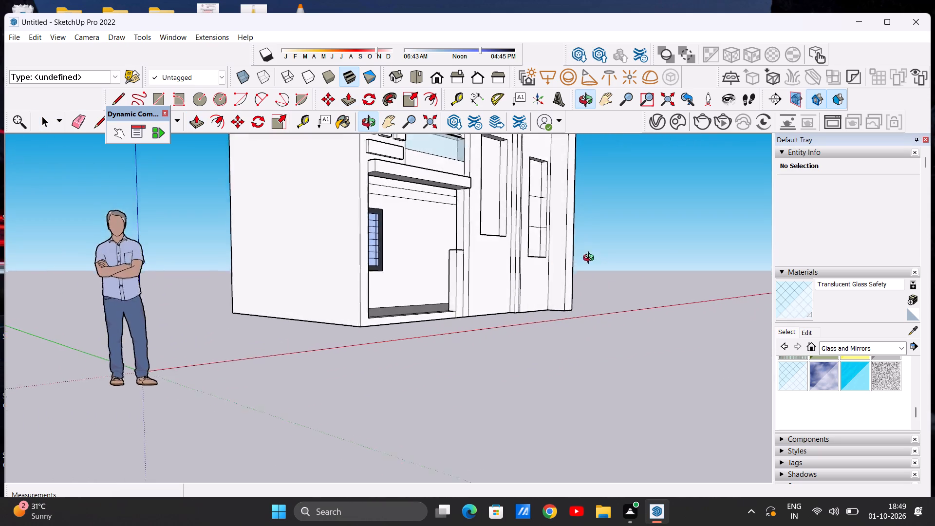
middle_click_drag(591, 259, 284, 281)
middle_click_drag(283, 281, 590, 267)
middle_click(563, 287)
middle_click_drag(556, 294, 520, 302)
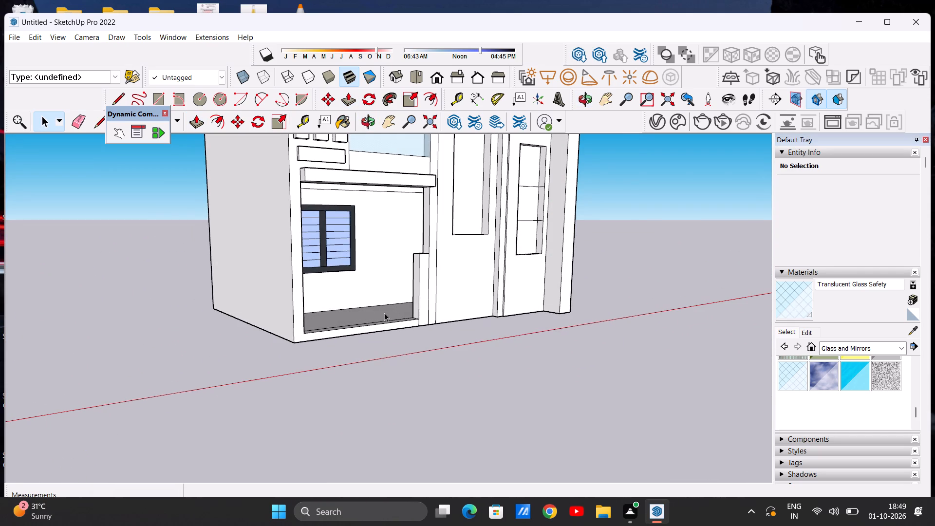
Draw two 9" lines across the top of the ground-floor opening's sill near its middle, marking off a short piece.
scroll(338, 301, "up", 2)
middle_click_drag(460, 311, 324, 383)
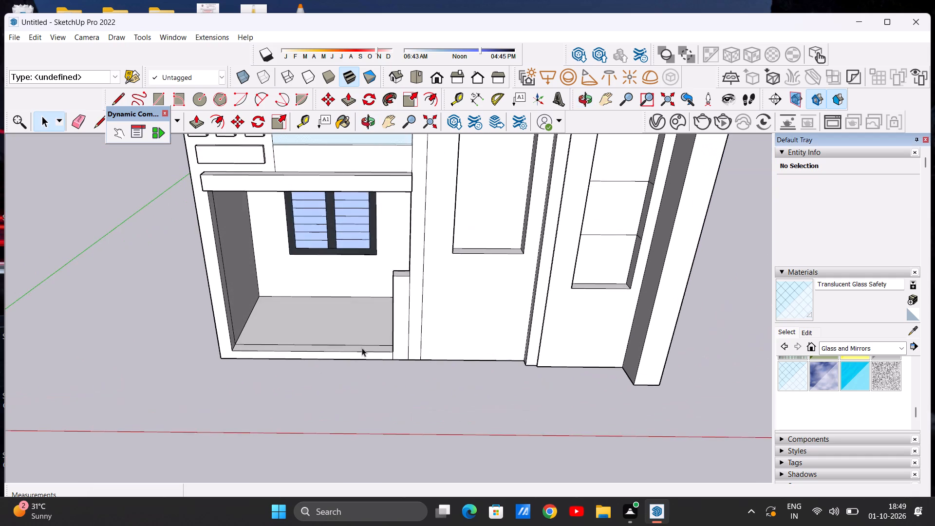
scroll(366, 347, "down", 4)
scroll(330, 360, "up", 11)
middle_click_drag(335, 344, 324, 396)
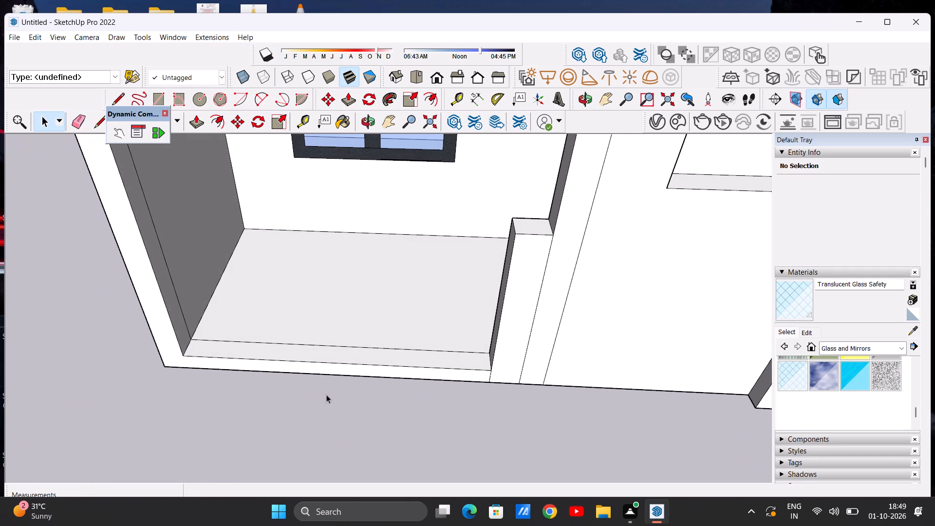
key("l")
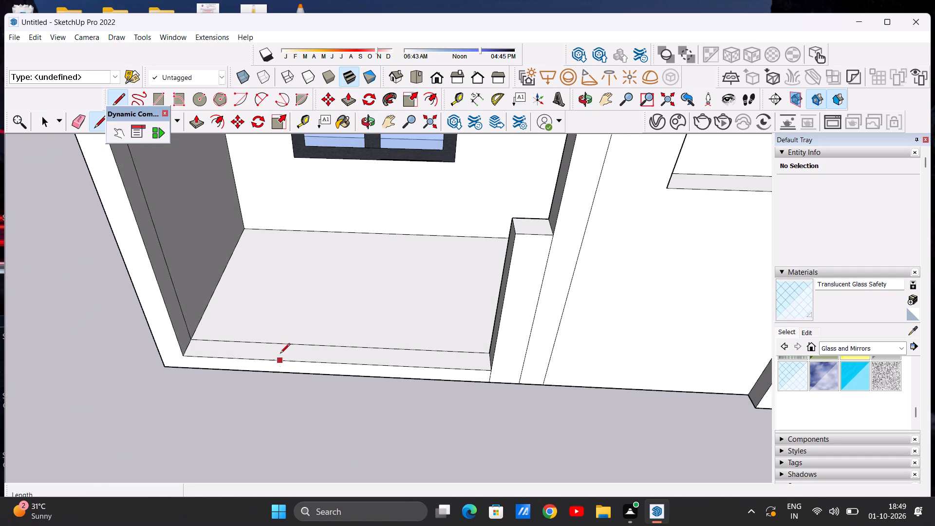
left_click(324, 362)
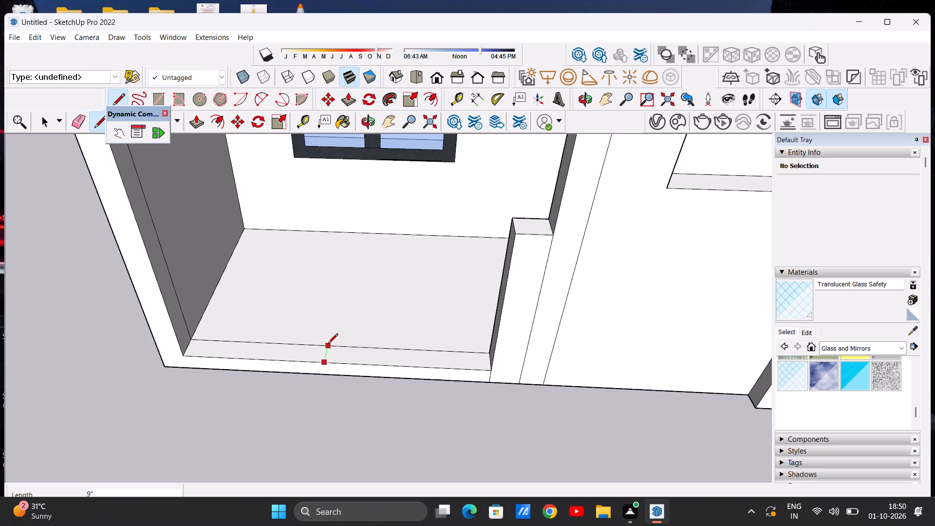
left_click(328, 344)
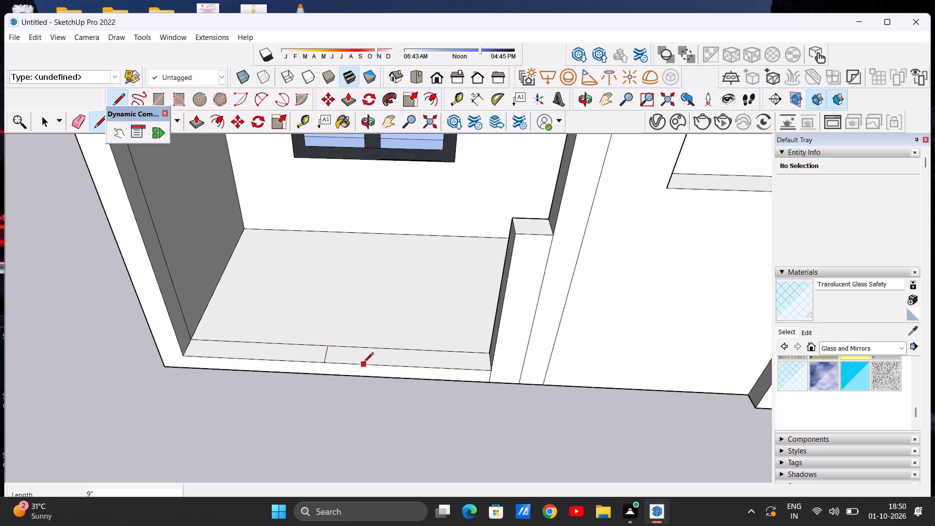
left_click(360, 364)
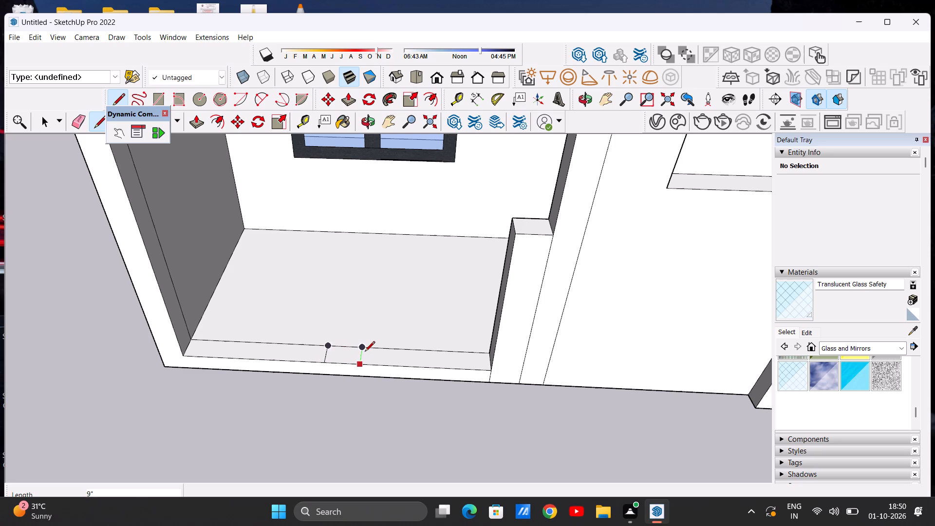
left_click(364, 347)
key("space")
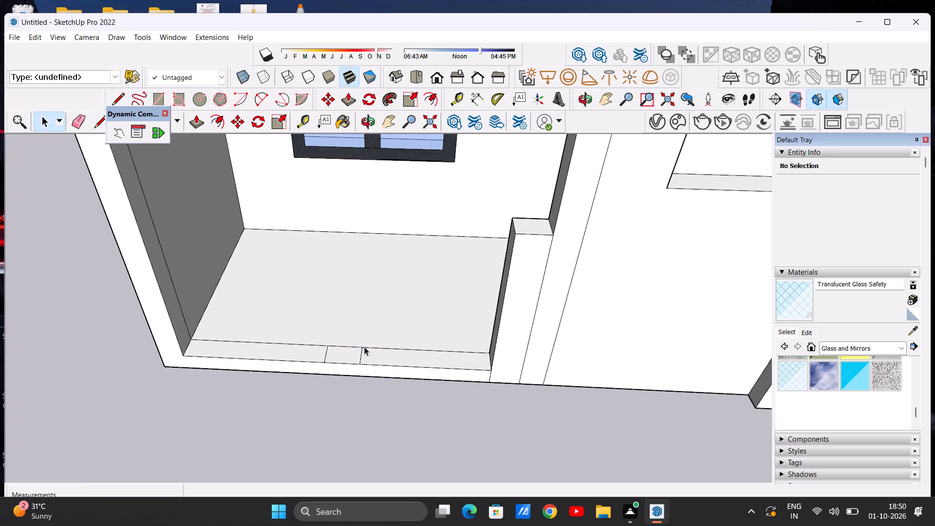
Examine the marked-off middle piece of the sill and the ground-floor opening, close up and from the front.
scroll(364, 347, "up", 1)
scroll(391, 366, "down", 9)
middle_click_drag(305, 393, 288, 421)
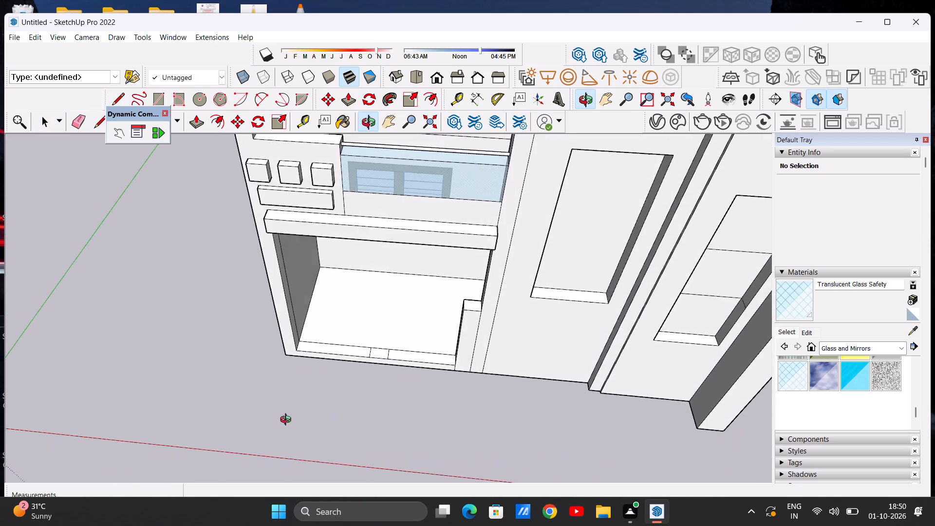
middle_click_drag(288, 421, 292, 431)
scroll(363, 352, "up", 3)
middle_click_drag(360, 382, 399, 426)
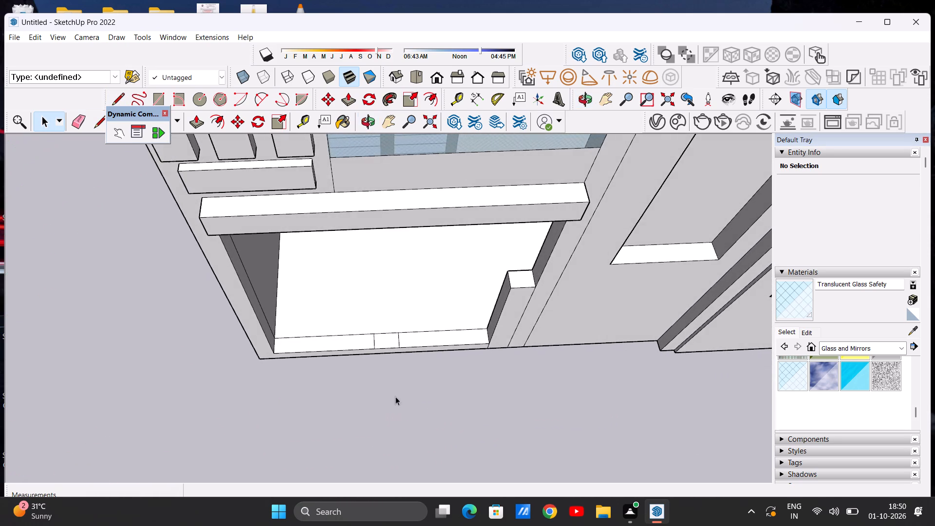
scroll(383, 344, "up", 12)
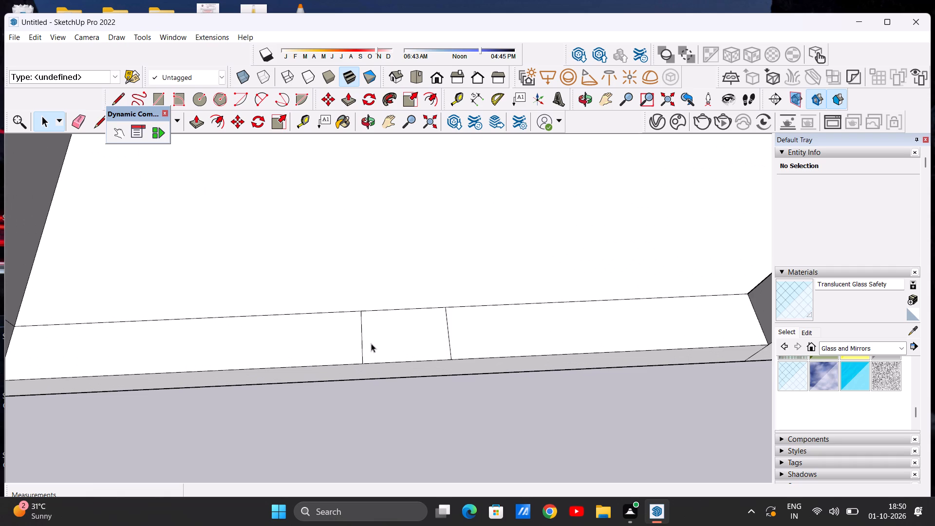
key("space")
scroll(375, 338, "down", 15)
middle_click_drag(394, 376, 396, 246)
middle_click_drag(411, 402, 400, 352)
middle_click(399, 349)
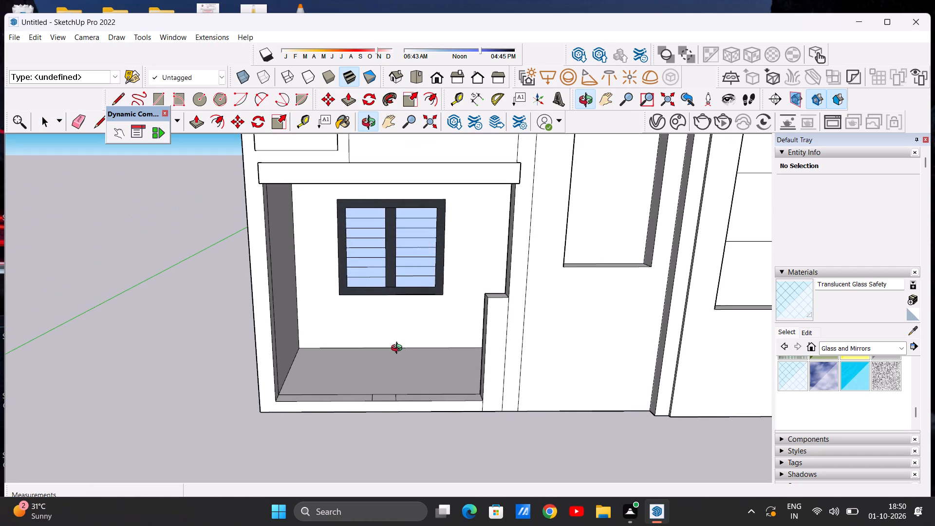
scroll(336, 381, "up", 2)
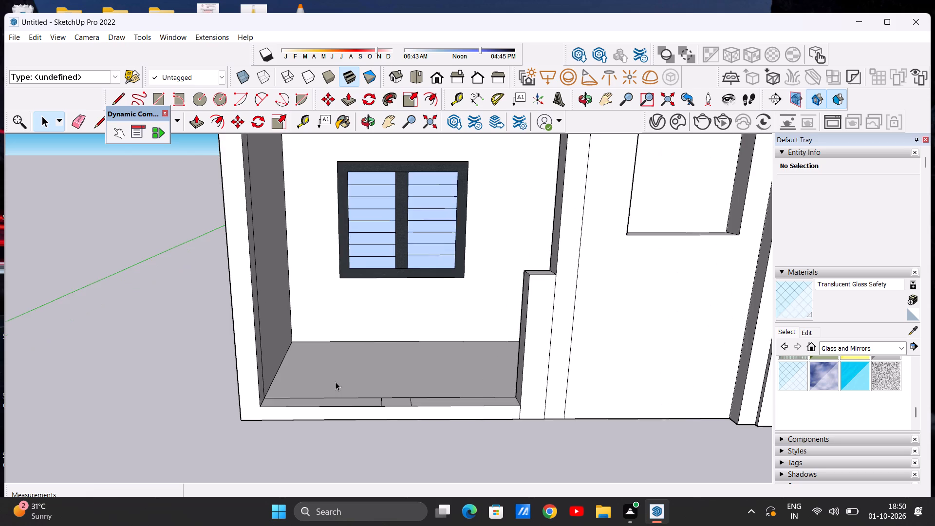
Draw a 9" line at mid-height across the front strip of the opening's inner side wall, opposite the short pier.
scroll(336, 382, "down", 4)
middle_click_drag(394, 377, 308, 360)
scroll(399, 316, "up", 2)
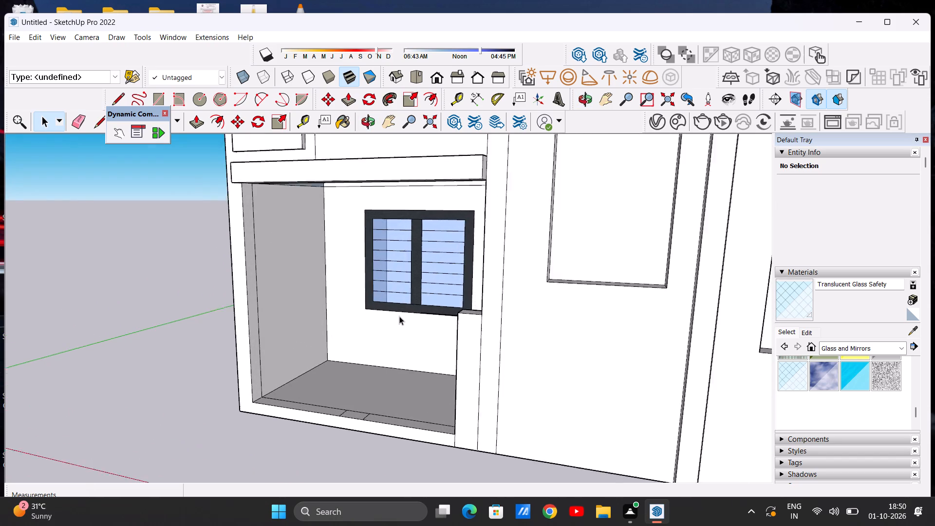
scroll(399, 316, "up", 2)
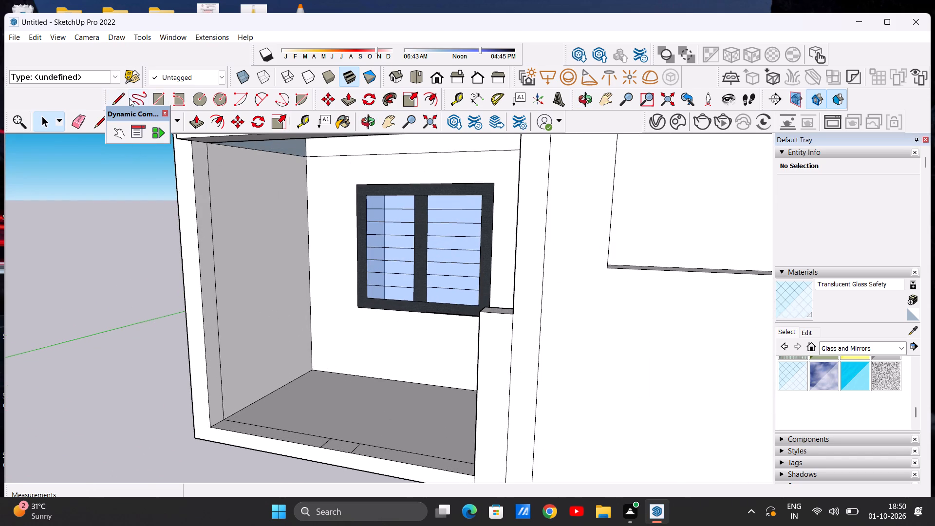
left_click(121, 99)
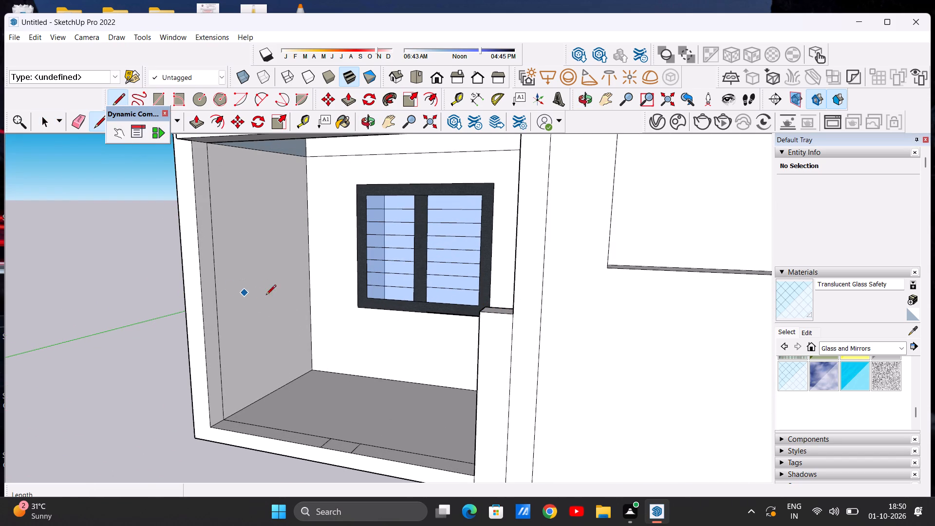
left_click(201, 292)
scroll(220, 291, "up", 9)
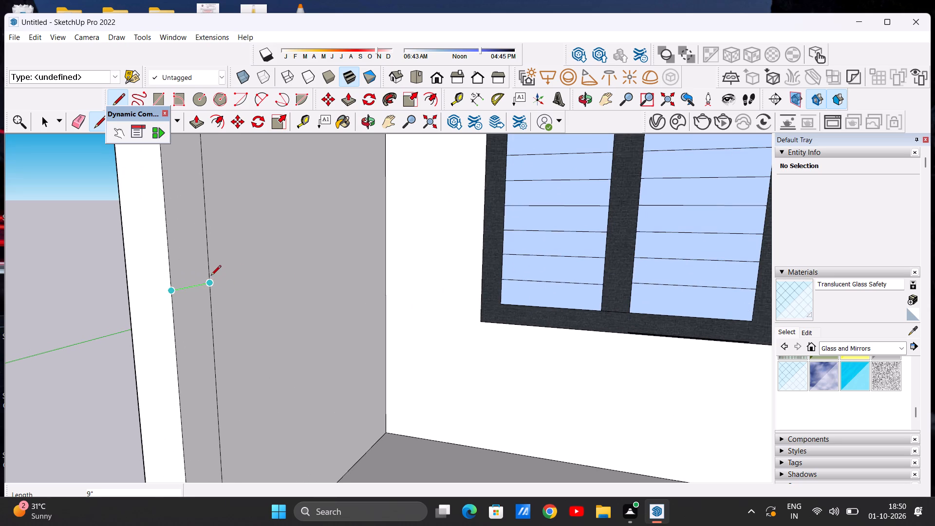
left_click(209, 280)
key("space")
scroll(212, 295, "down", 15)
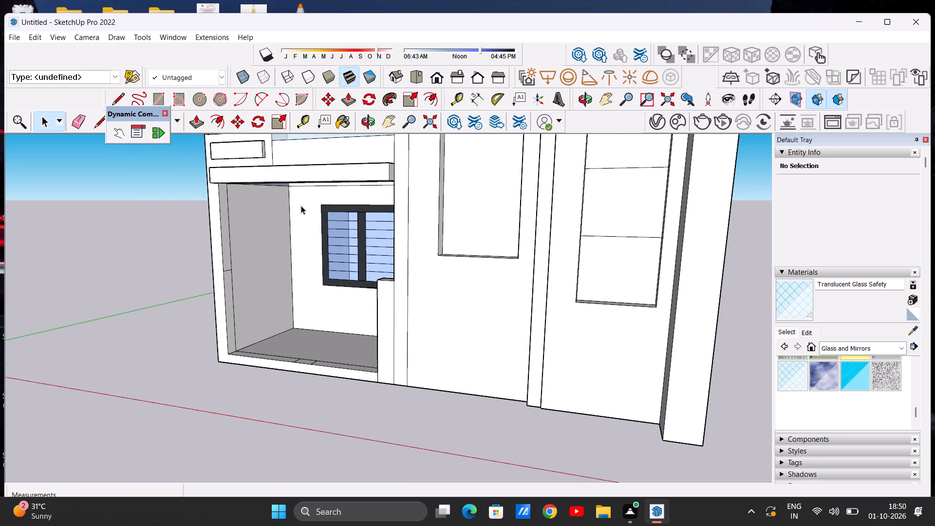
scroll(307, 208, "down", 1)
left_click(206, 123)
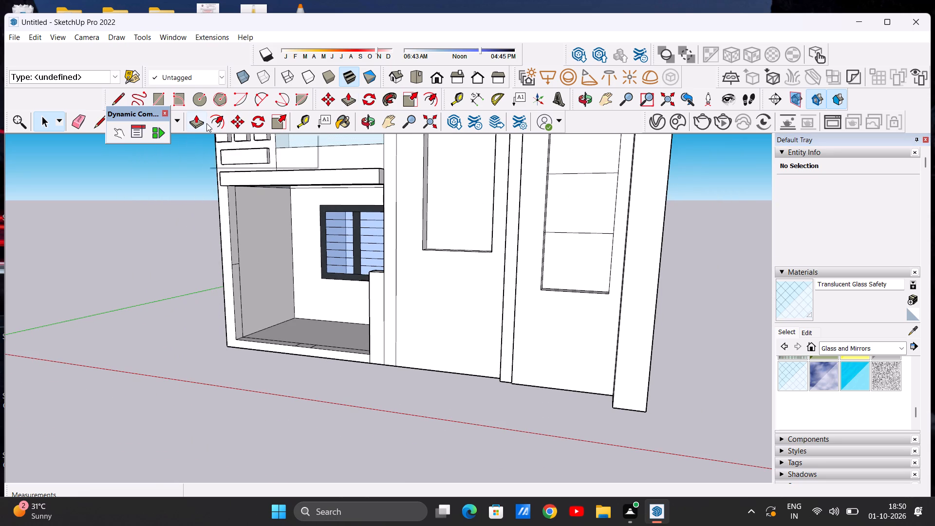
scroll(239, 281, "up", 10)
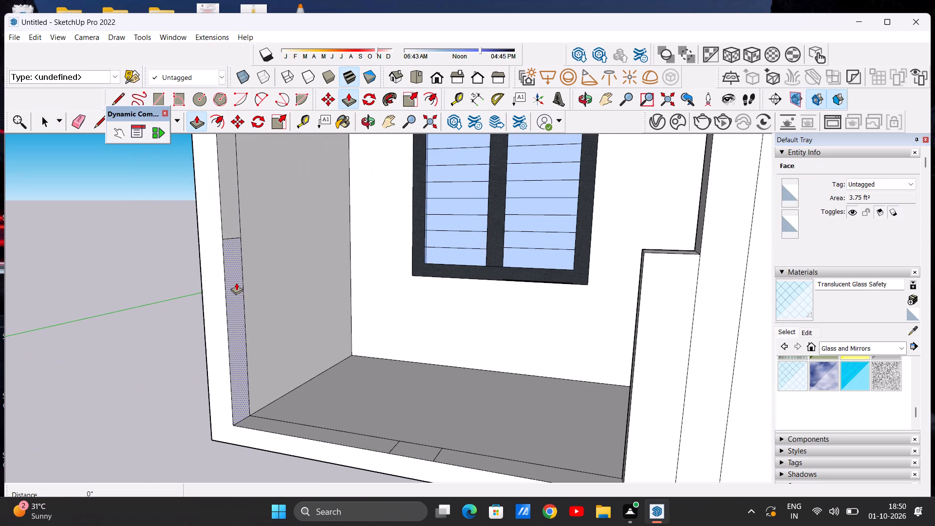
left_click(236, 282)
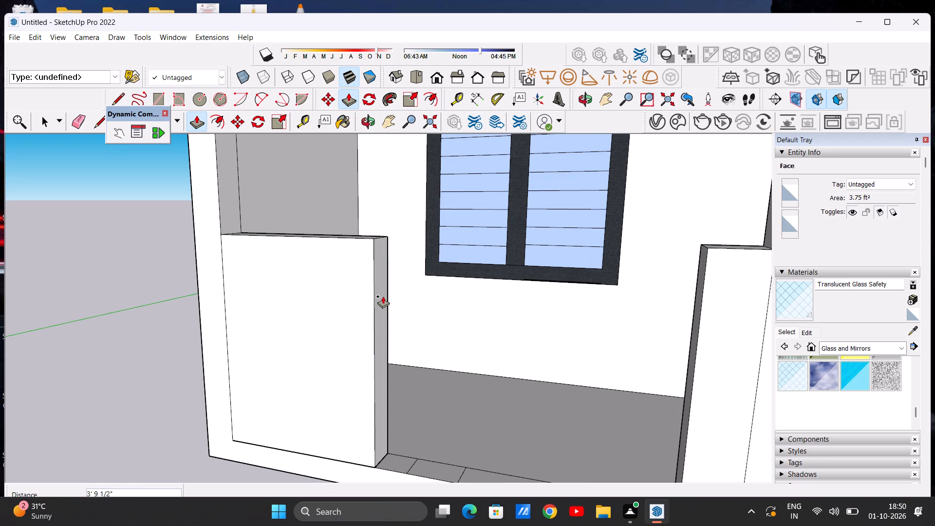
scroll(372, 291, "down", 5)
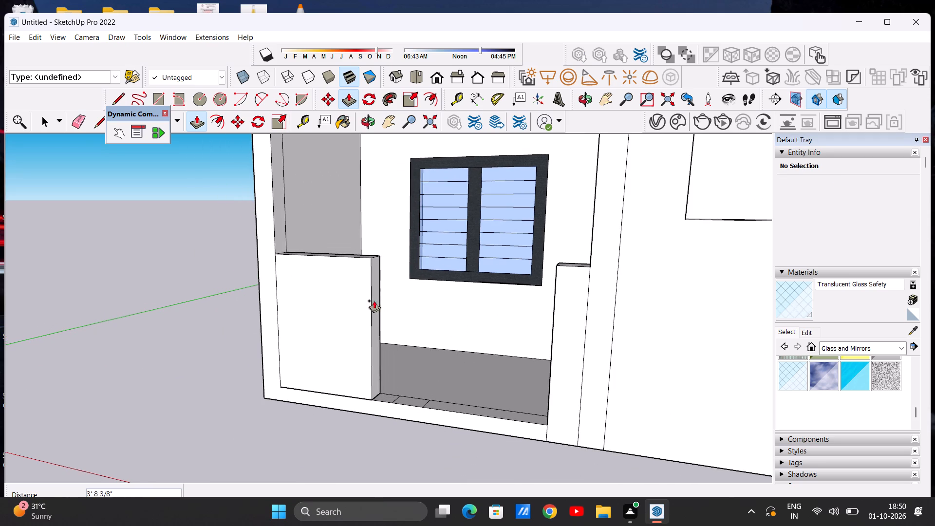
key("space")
Pull the marked-off middle piece of the sill up 5' to form a post level with the short pier's top.
middle_click_drag(407, 349, 459, 441)
scroll(449, 427, "up", 6)
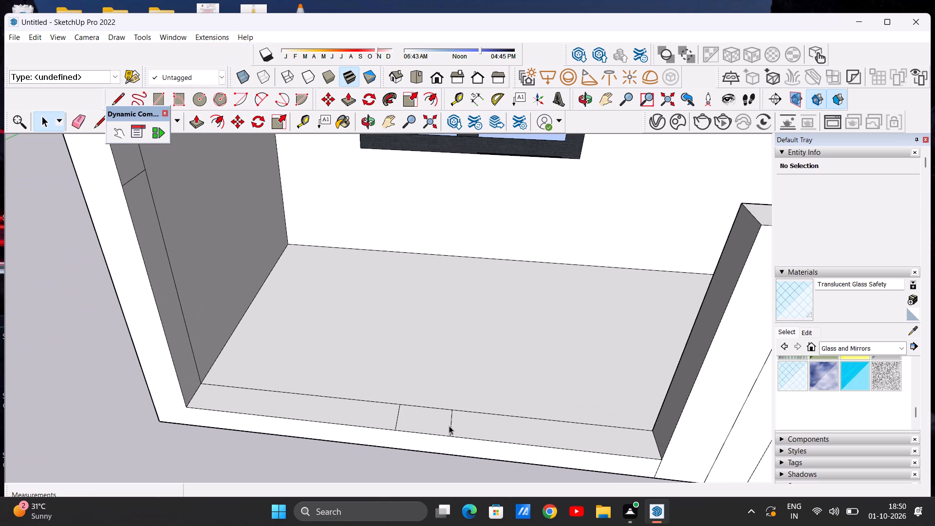
key("p")
left_click(434, 422)
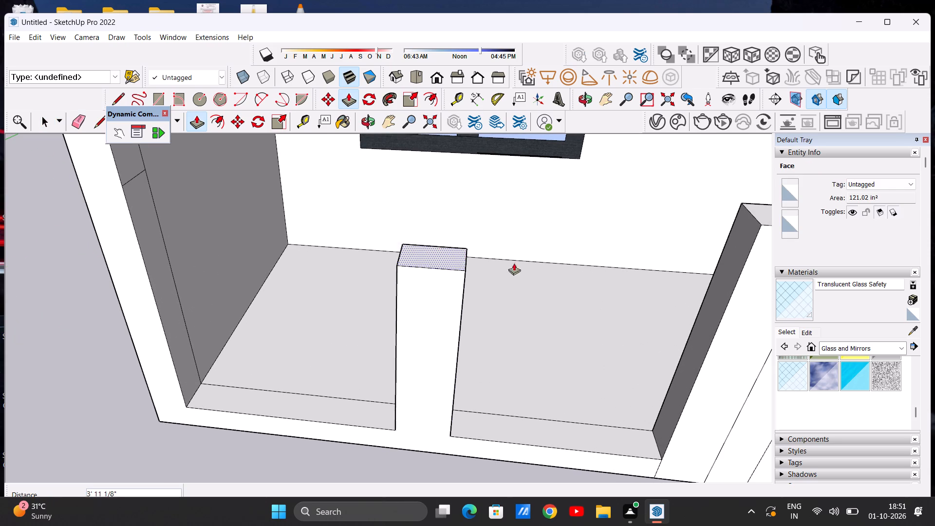
left_click(763, 223)
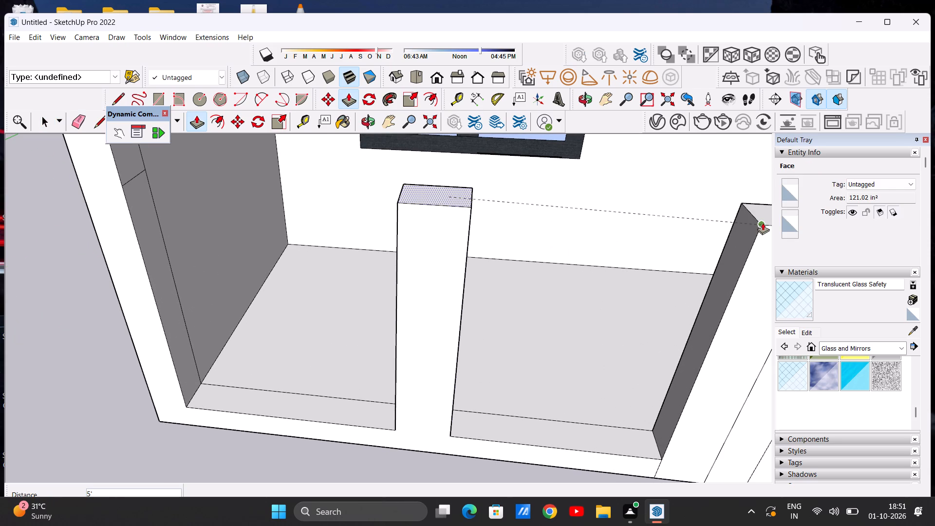
key("space")
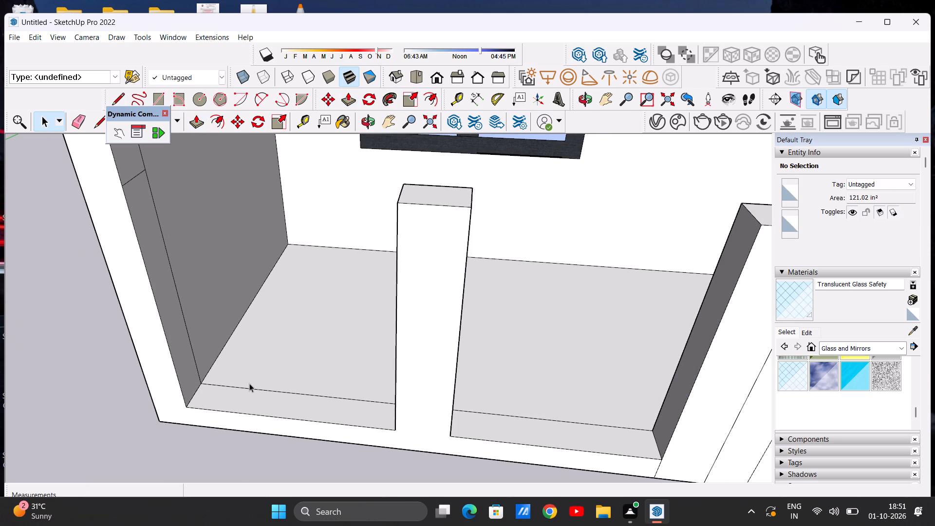
Pull the sill piece between the side wall and the middle post up 5', level with the post's top.
key("p")
left_click(365, 413)
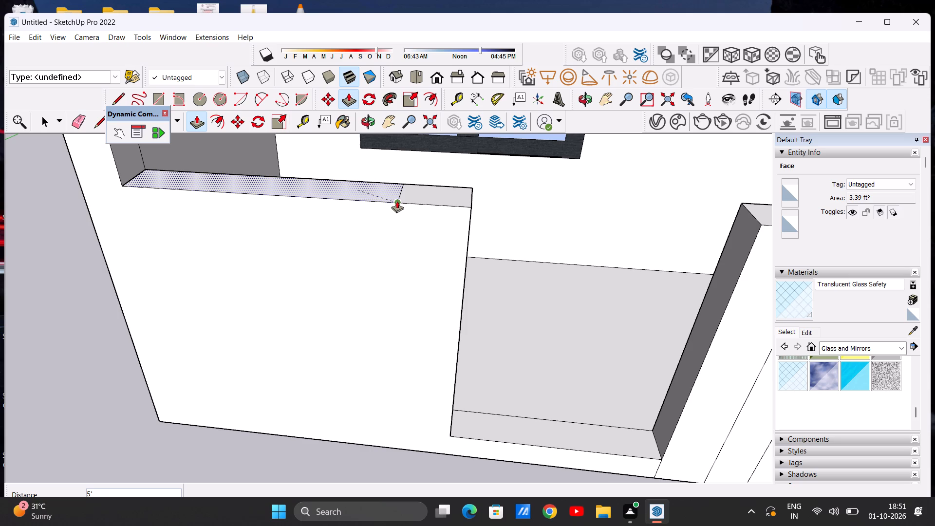
left_click(397, 201)
scroll(389, 266, "down", 3)
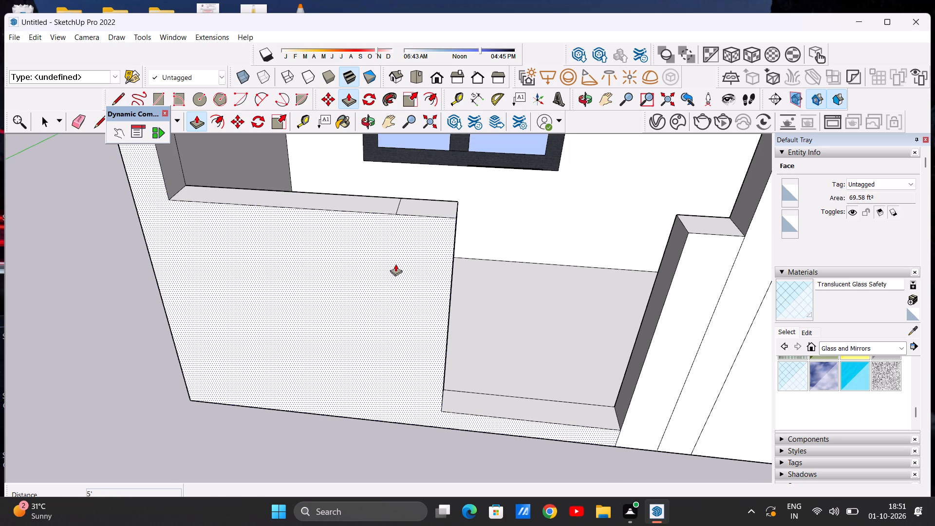
key("space")
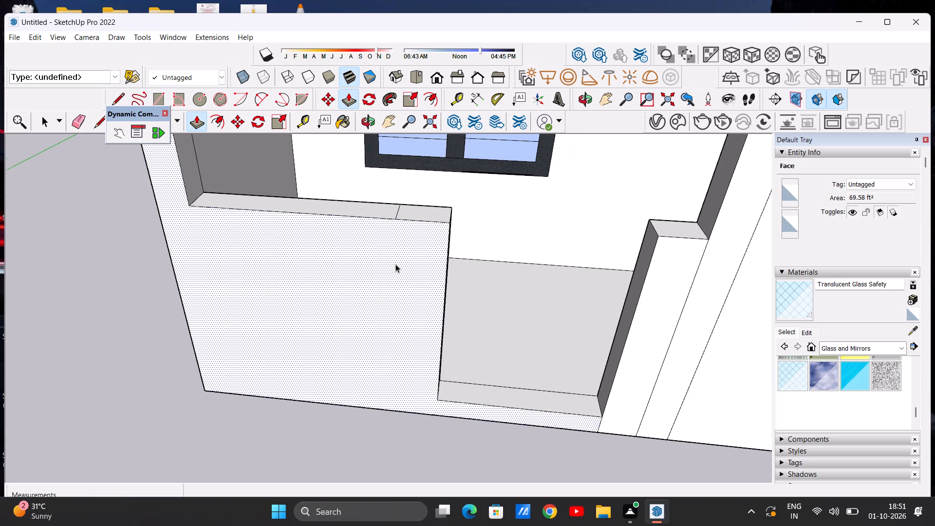
Draw a vertical line about 5' 6 9/16" long down the low wall's front, from the middle post's front corner to the base.
scroll(398, 263, "down", 3)
scroll(409, 261, "up", 4)
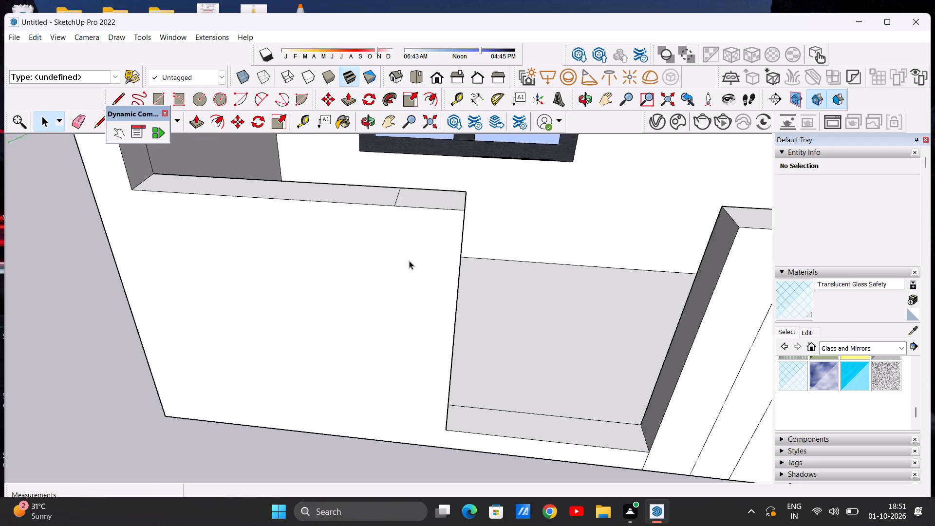
scroll(409, 261, "up", 2)
key("l")
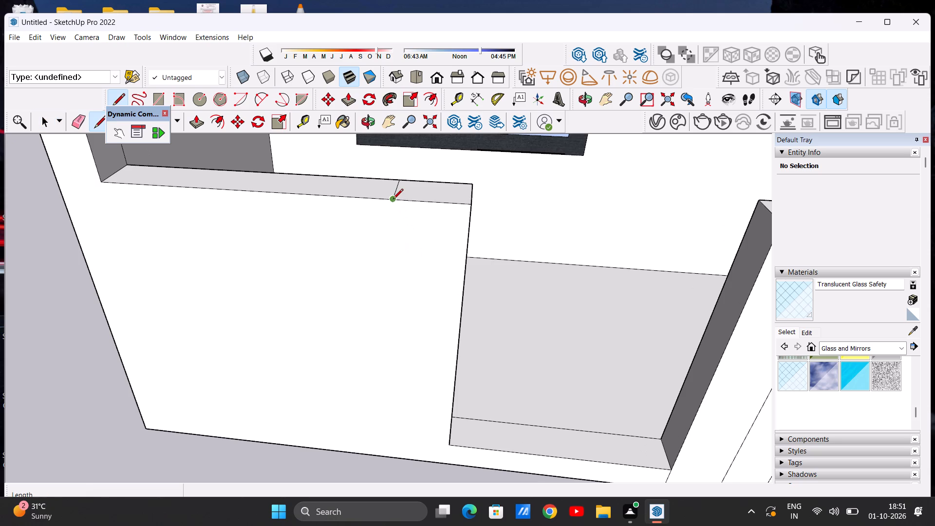
left_click(393, 200)
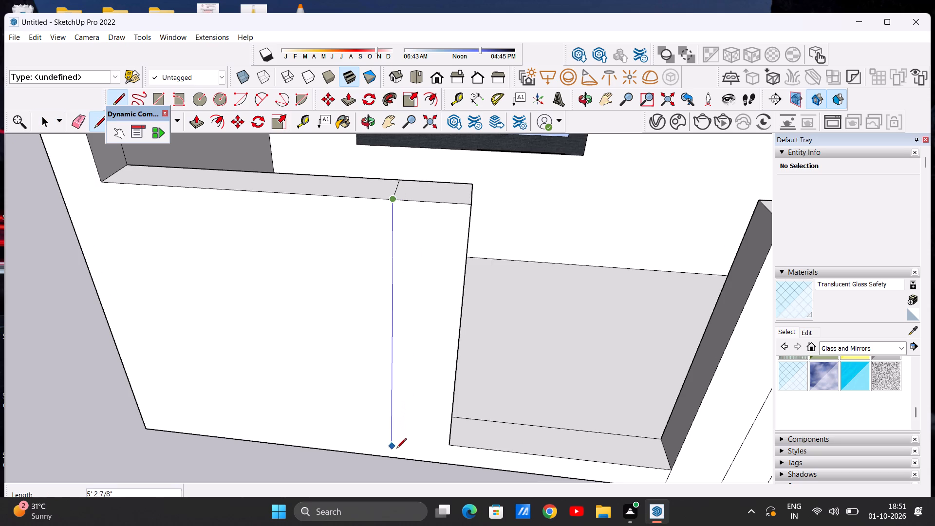
left_click(394, 460)
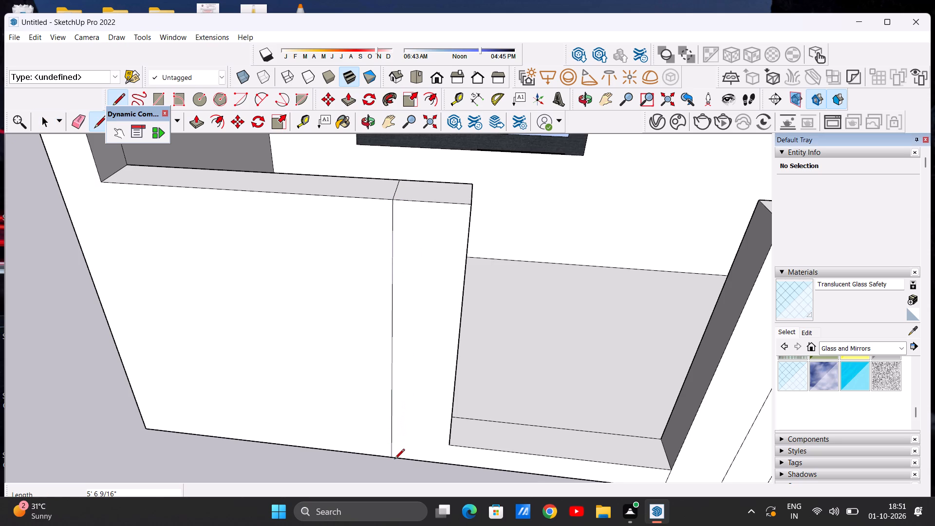
Draw a vertical line about 6 9/16" long from the gateway opening's bottom corner beside the middle post to the base.
left_click(452, 445)
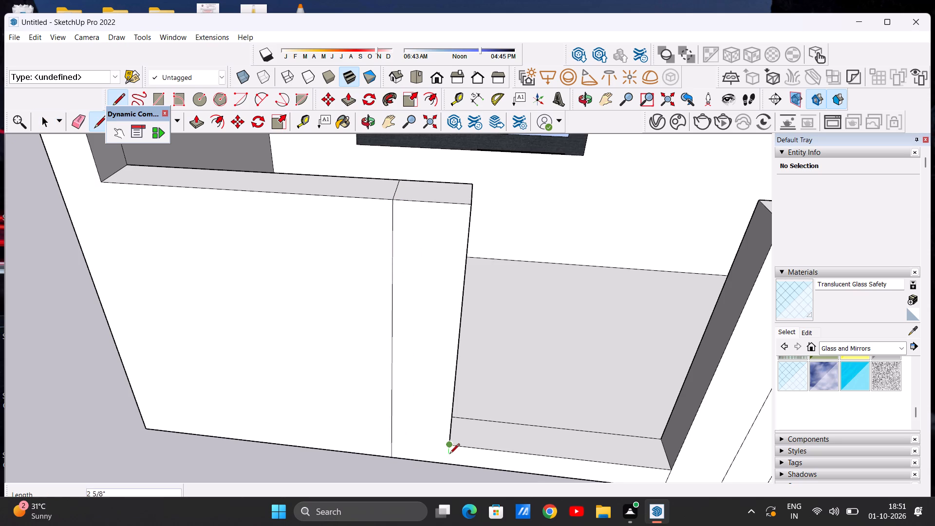
left_click(448, 465)
key("space")
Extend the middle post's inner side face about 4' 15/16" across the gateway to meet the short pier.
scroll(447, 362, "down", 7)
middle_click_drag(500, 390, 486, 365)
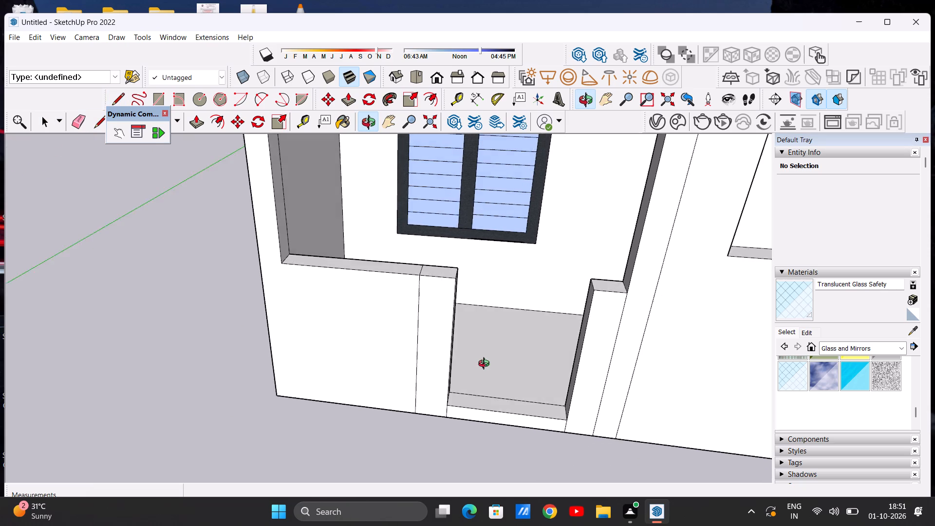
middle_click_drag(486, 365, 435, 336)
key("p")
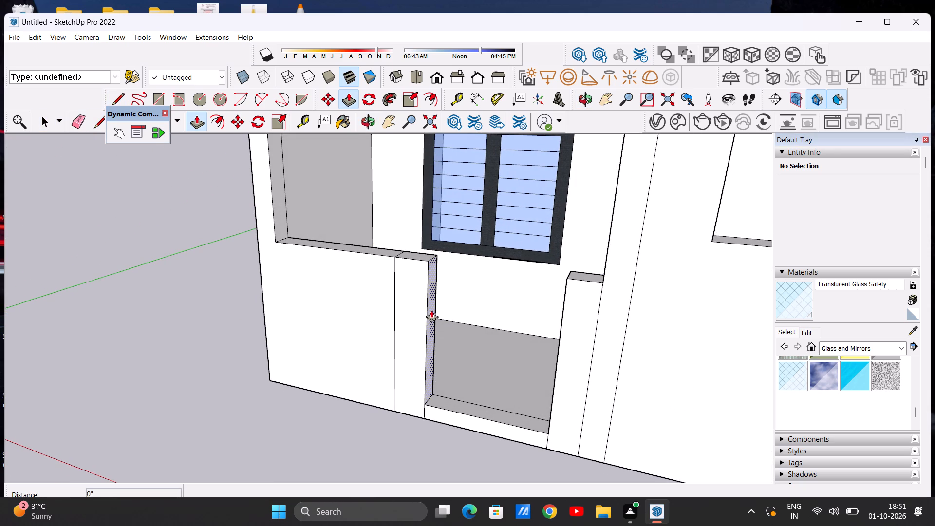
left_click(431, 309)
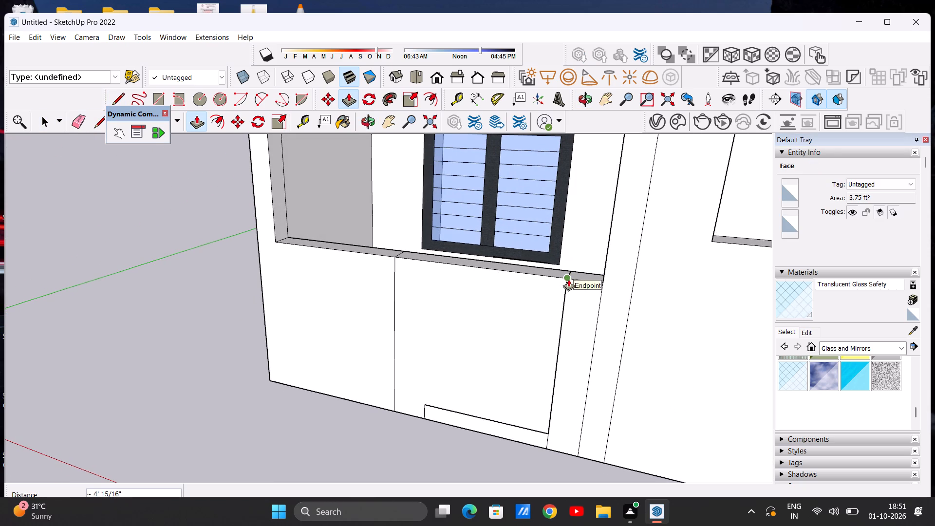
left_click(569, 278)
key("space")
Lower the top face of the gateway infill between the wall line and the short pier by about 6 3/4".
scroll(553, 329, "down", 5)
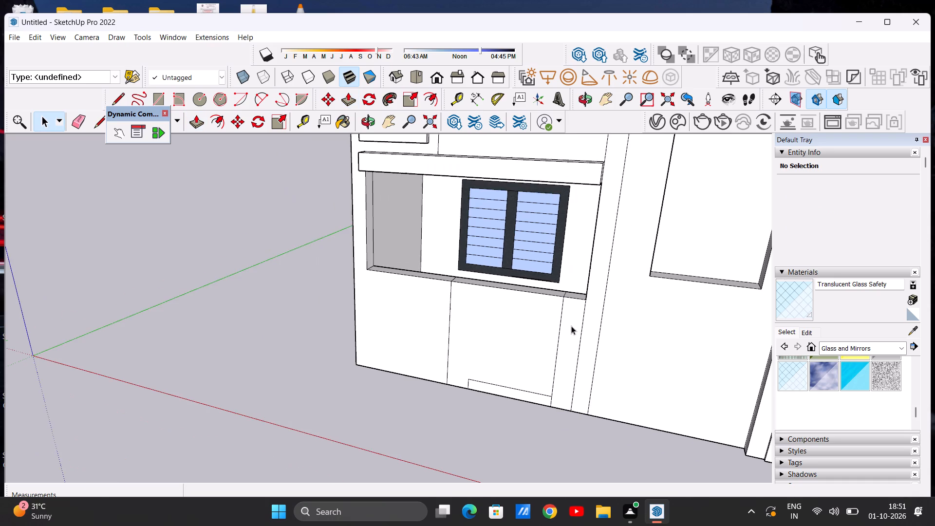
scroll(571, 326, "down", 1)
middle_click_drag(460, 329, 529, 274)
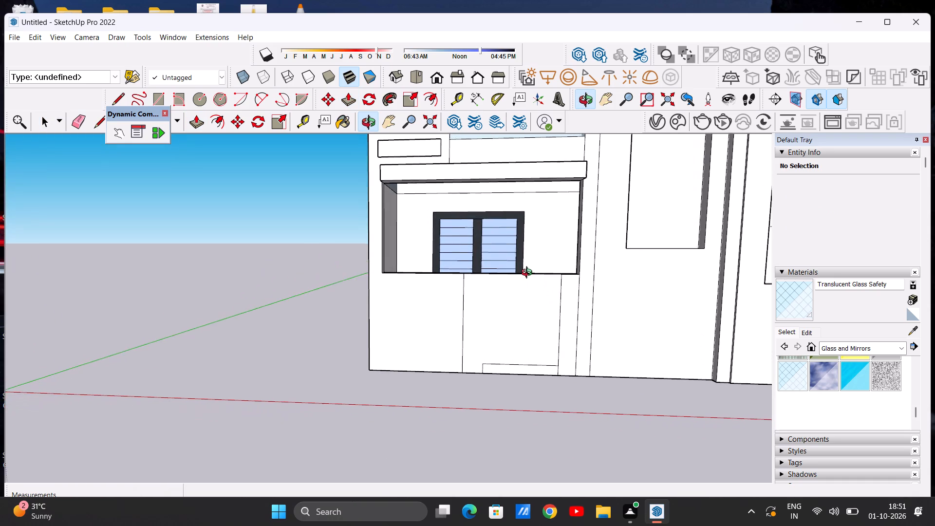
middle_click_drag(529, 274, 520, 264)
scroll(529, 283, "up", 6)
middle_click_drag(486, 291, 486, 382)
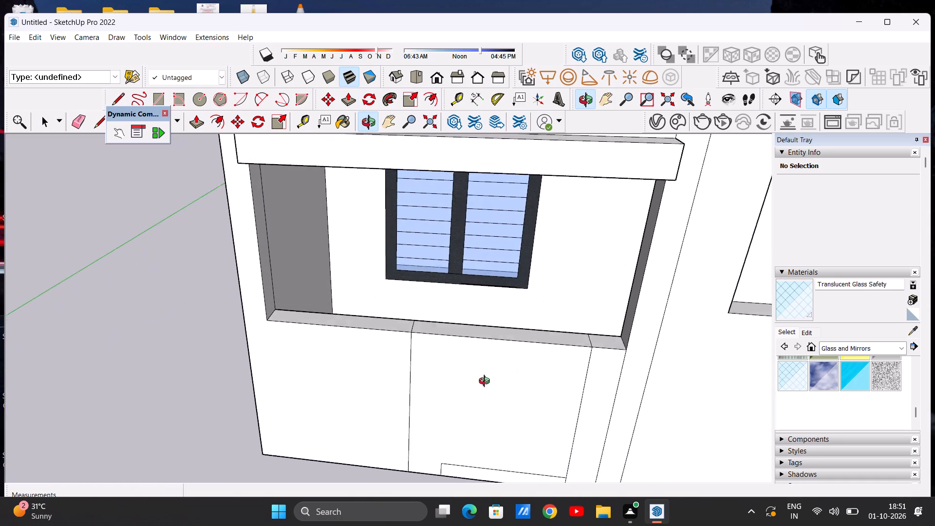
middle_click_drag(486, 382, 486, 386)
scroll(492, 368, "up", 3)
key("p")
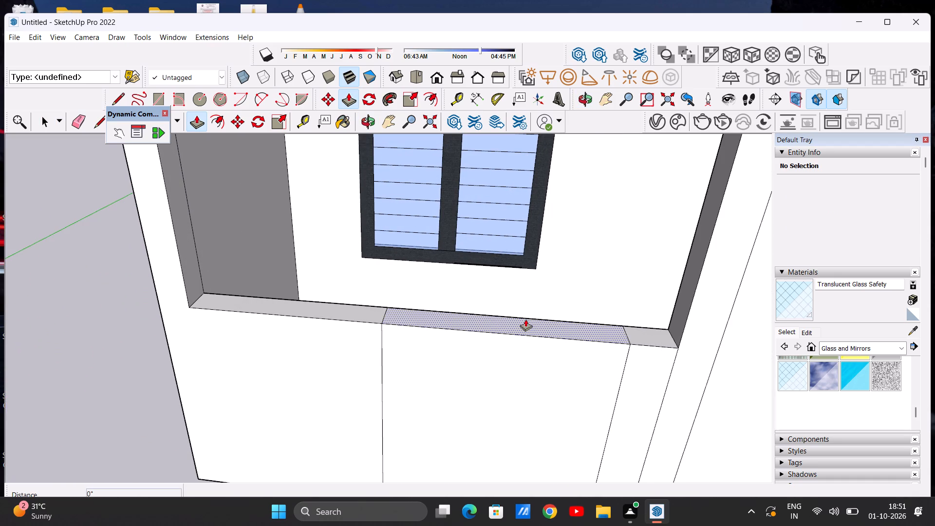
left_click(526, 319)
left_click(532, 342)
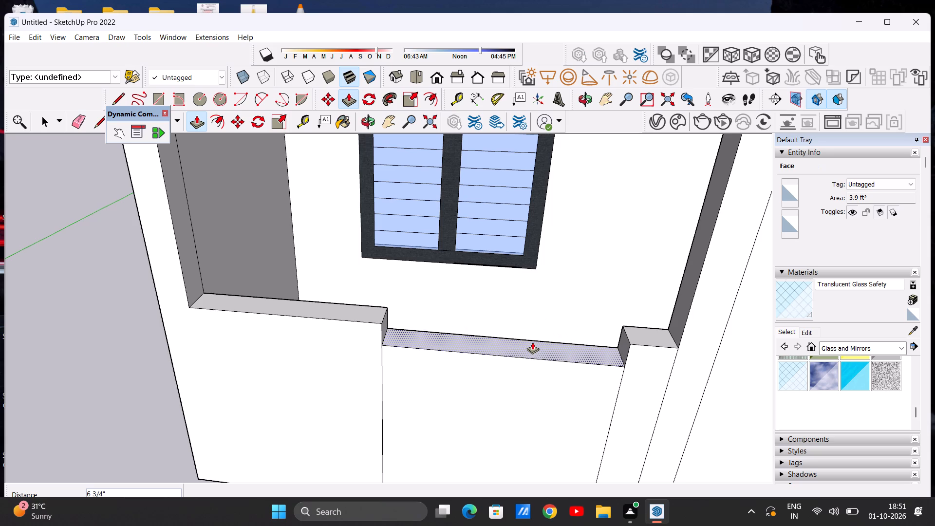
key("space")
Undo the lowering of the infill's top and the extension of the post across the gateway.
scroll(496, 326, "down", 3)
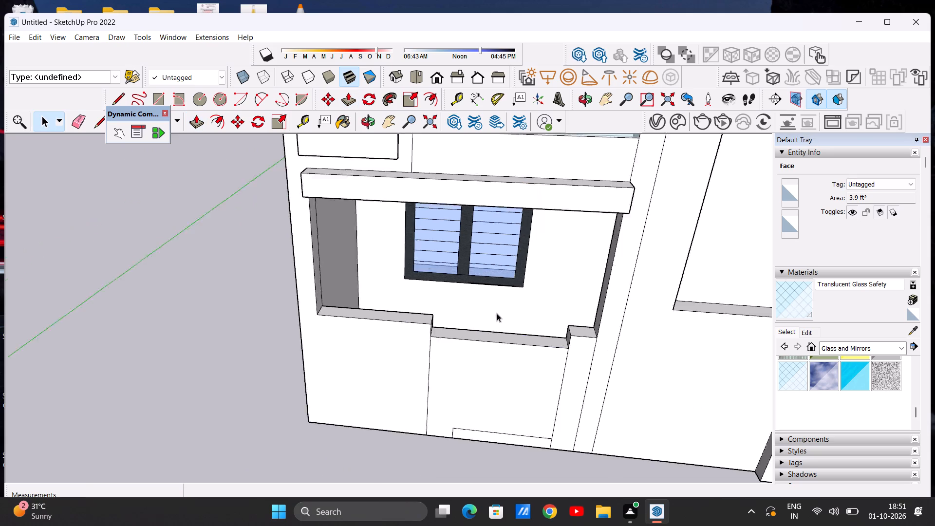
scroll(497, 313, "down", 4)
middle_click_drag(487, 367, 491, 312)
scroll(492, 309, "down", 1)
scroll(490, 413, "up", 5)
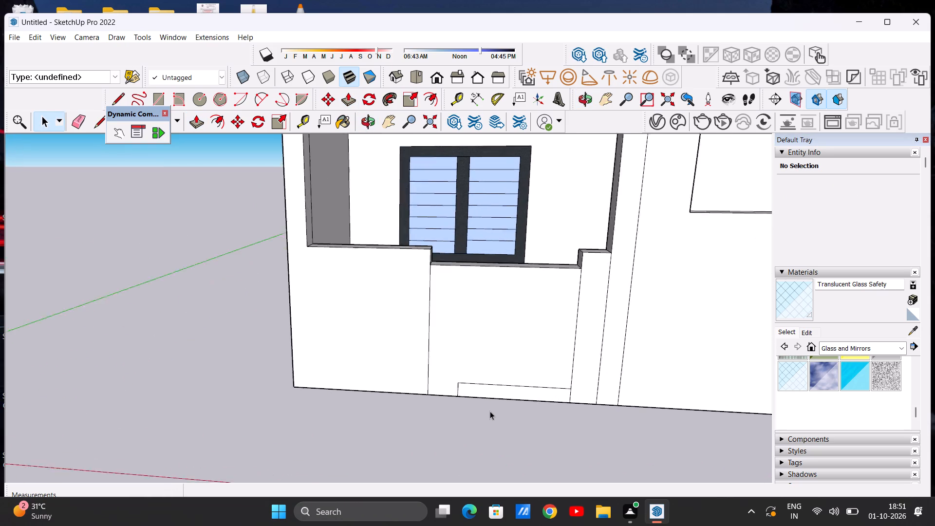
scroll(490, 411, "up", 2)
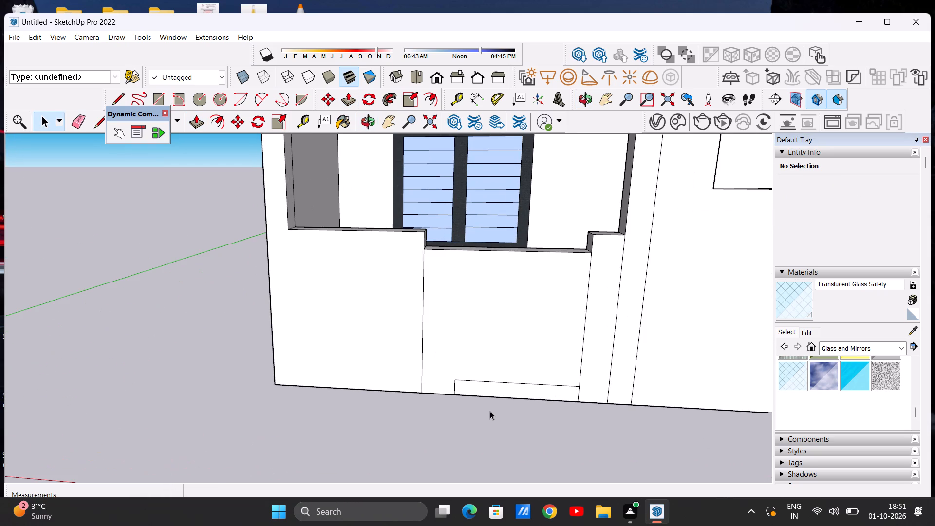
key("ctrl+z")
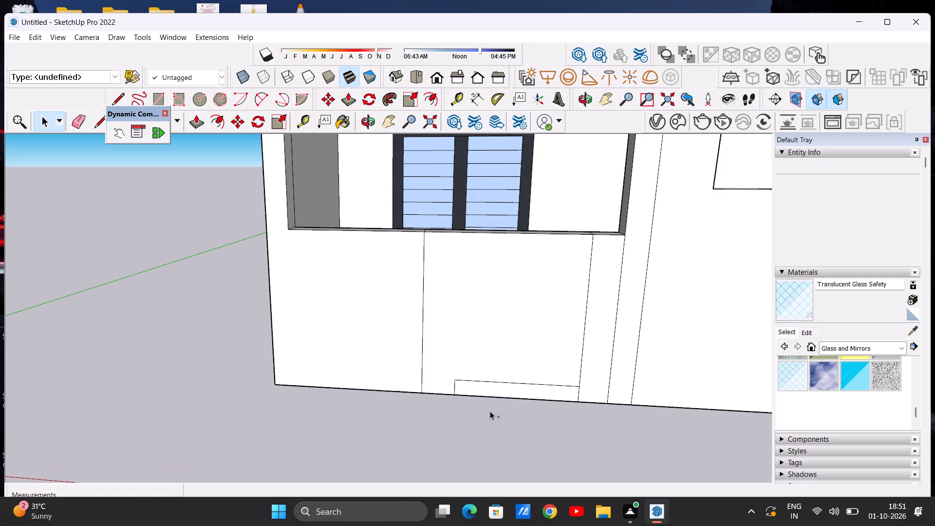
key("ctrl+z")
Extend the middle post's side face about 4' 15/16" to the short pier as a separate infill, keeping the post's edge lines.
middle_click_drag(494, 403, 485, 403)
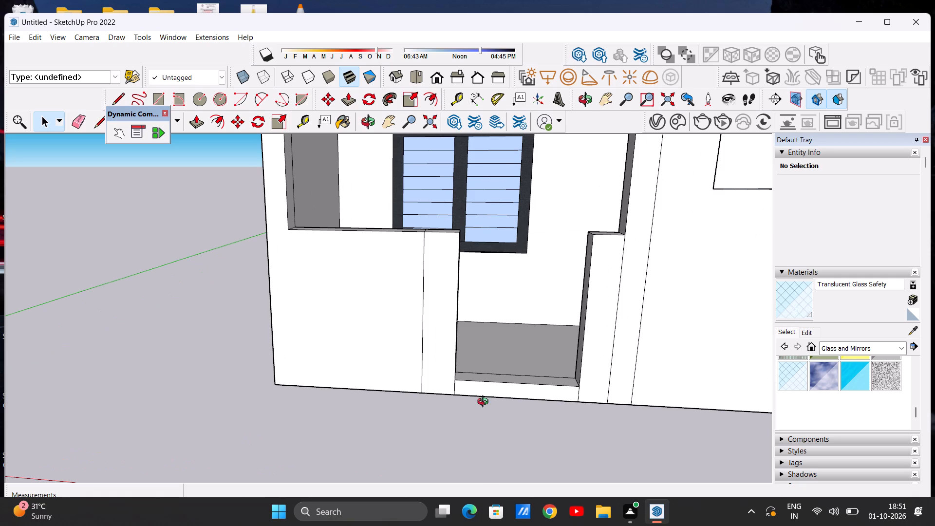
middle_click_drag(485, 403, 401, 410)
scroll(406, 351, "up", 6)
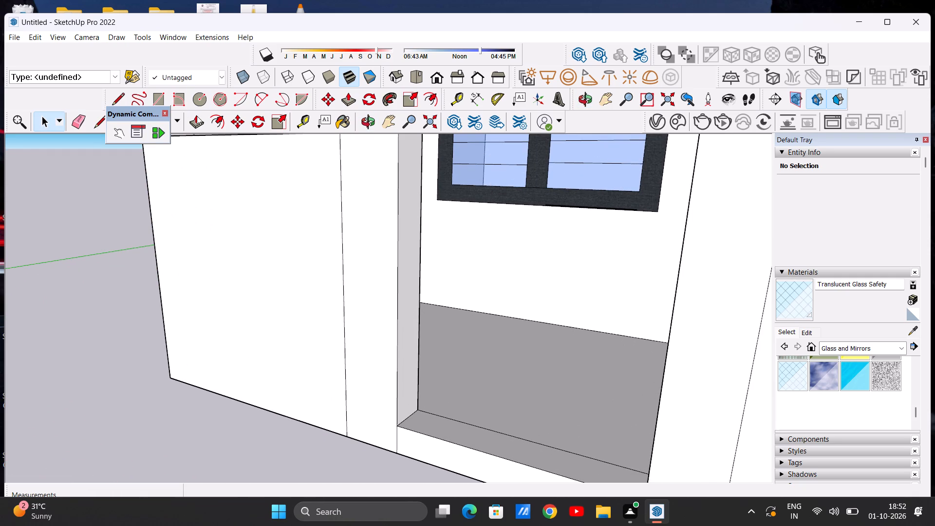
left_click(197, 116)
left_click(410, 251)
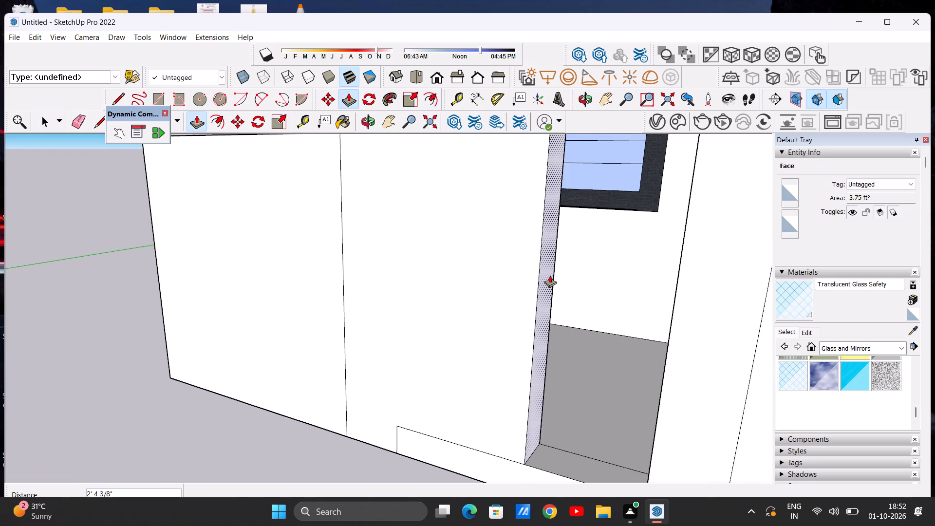
scroll(581, 282, "down", 10)
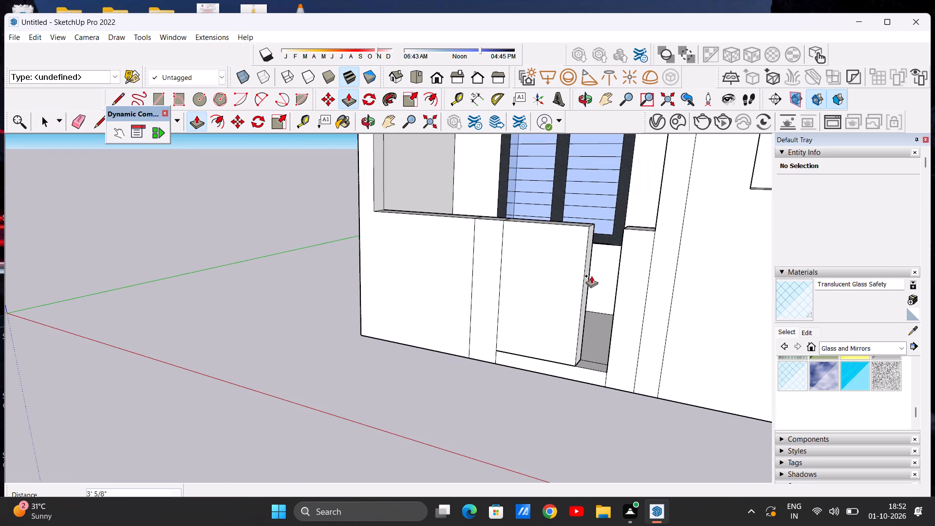
left_click(624, 231)
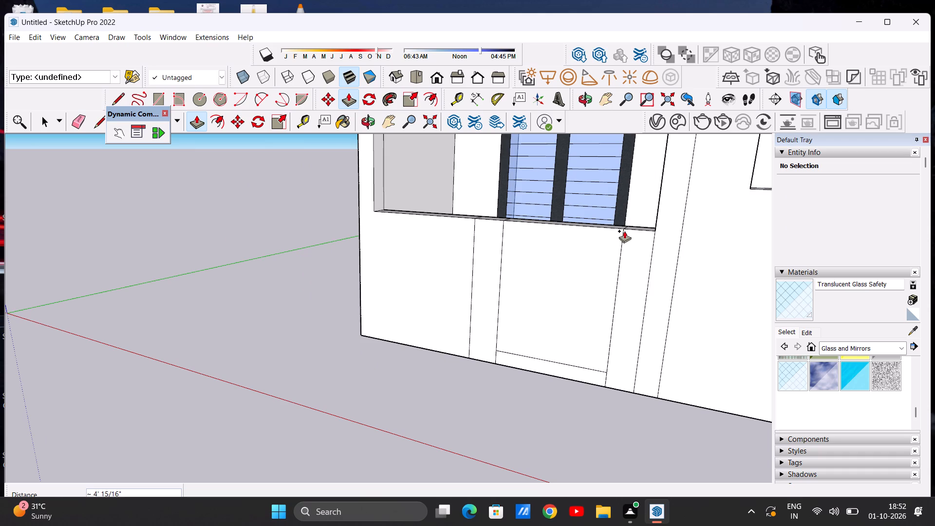
key("space")
Lower the top face of the gateway infill between the middle post and short pier by about 5 3/16".
middle_click_drag(516, 261, 533, 367)
scroll(588, 279, "up", 5)
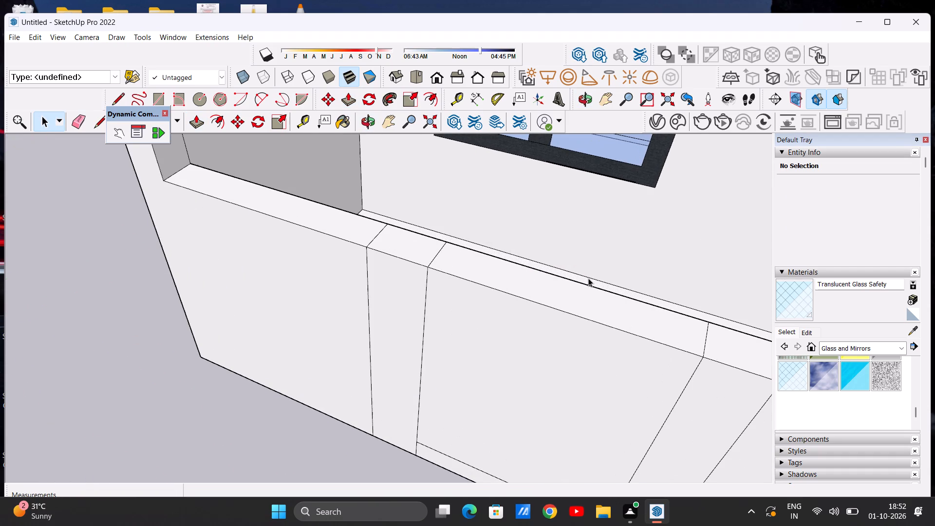
key("p")
left_click(612, 298)
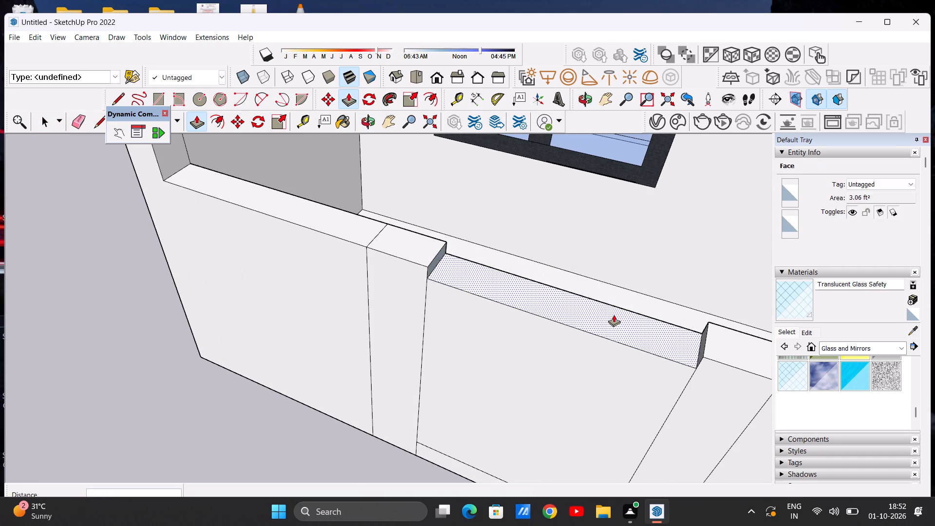
left_click(616, 322)
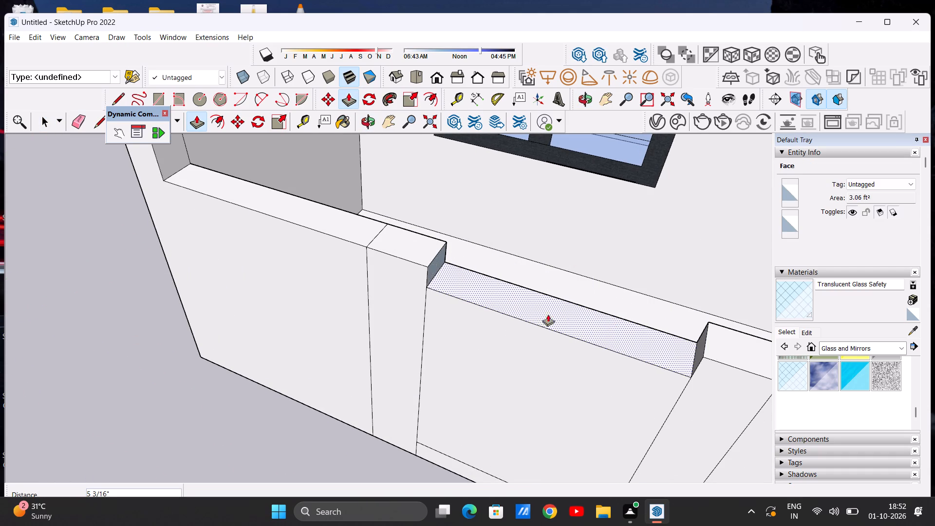
Lower the tops of the outer low wall and the middle post by 5 3/16", level with the gateway infill.
left_click(355, 222)
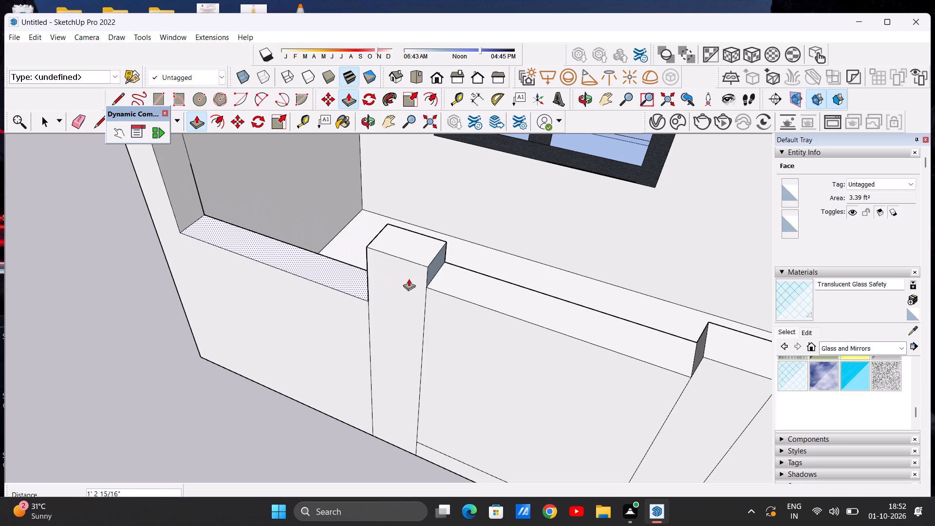
left_click(429, 285)
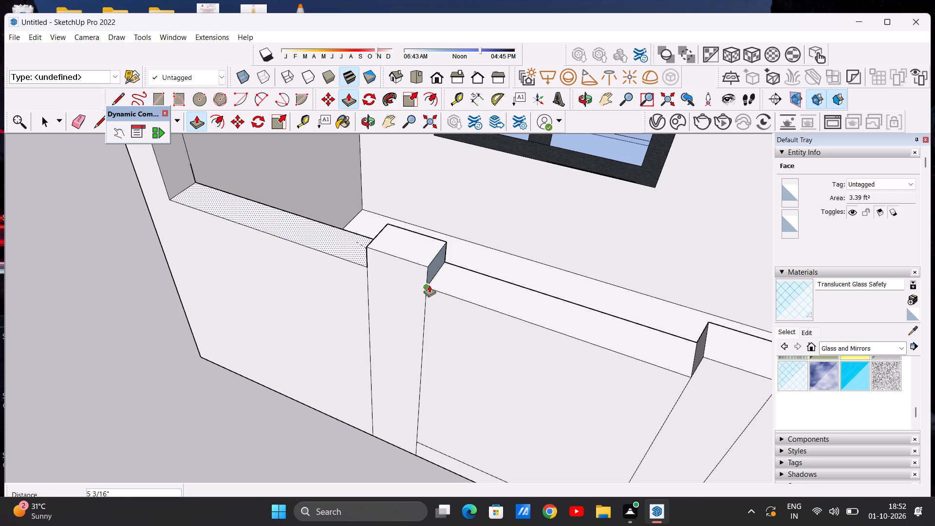
left_click(412, 248)
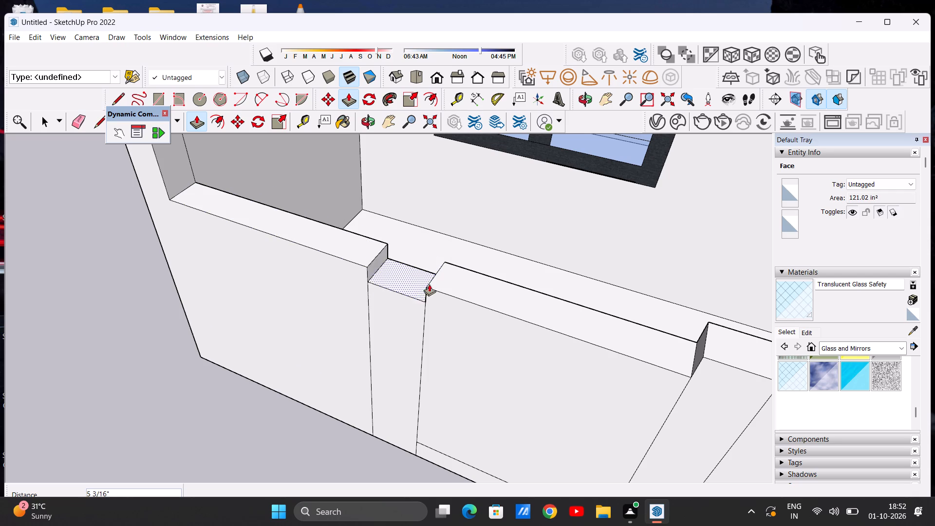
left_click(427, 282)
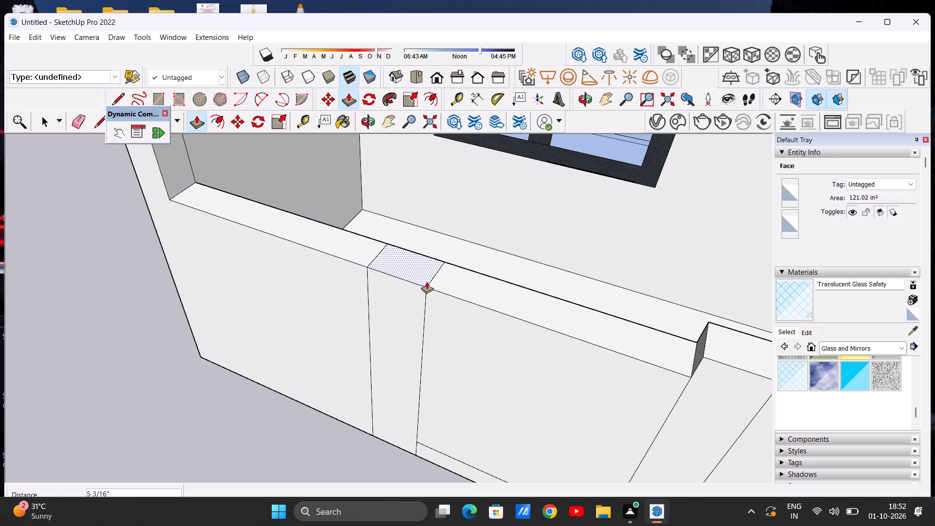
key("space")
Examine the ground-floor front wall and gateway infill from several distances and angles.
scroll(419, 264, "down", 18)
middle_click_drag(391, 283, 444, 207)
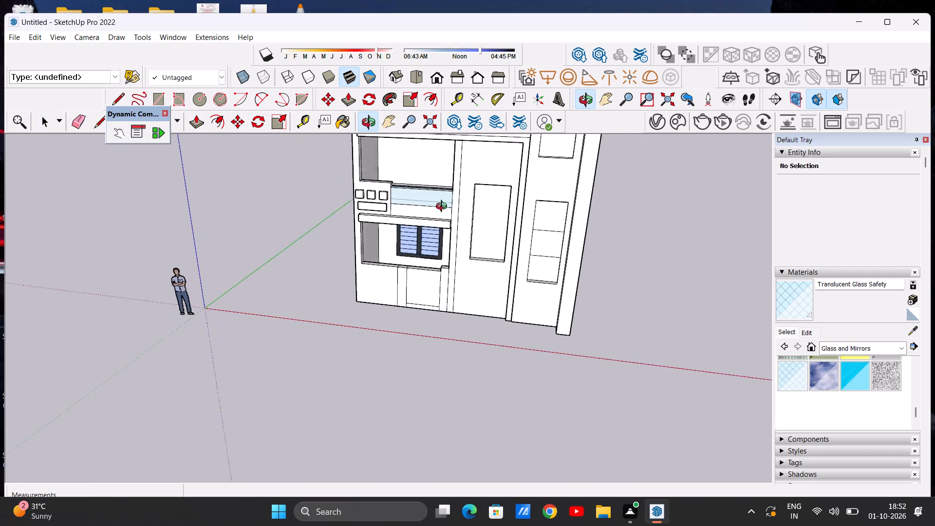
middle_click_drag(444, 207, 450, 183)
scroll(413, 312, "up", 2)
middle_click_drag(407, 295, 415, 271)
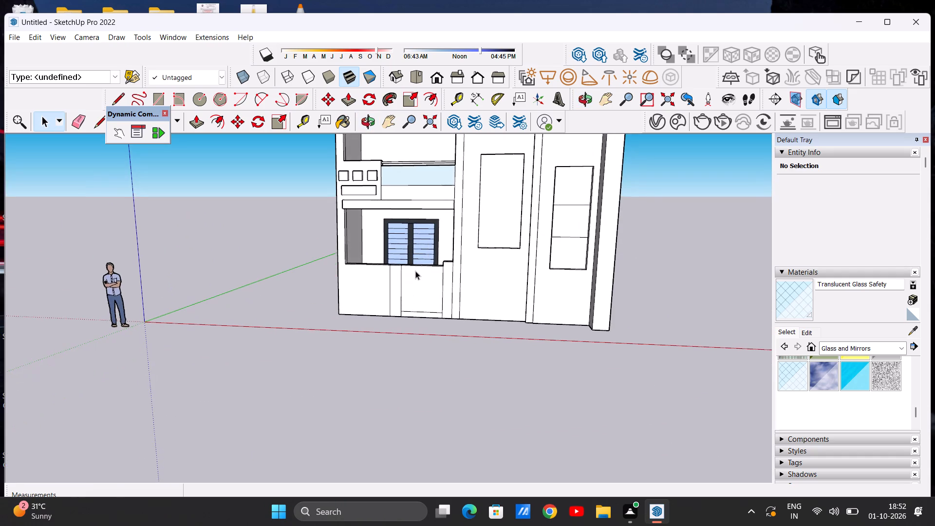
middle_click_drag(415, 271, 419, 259)
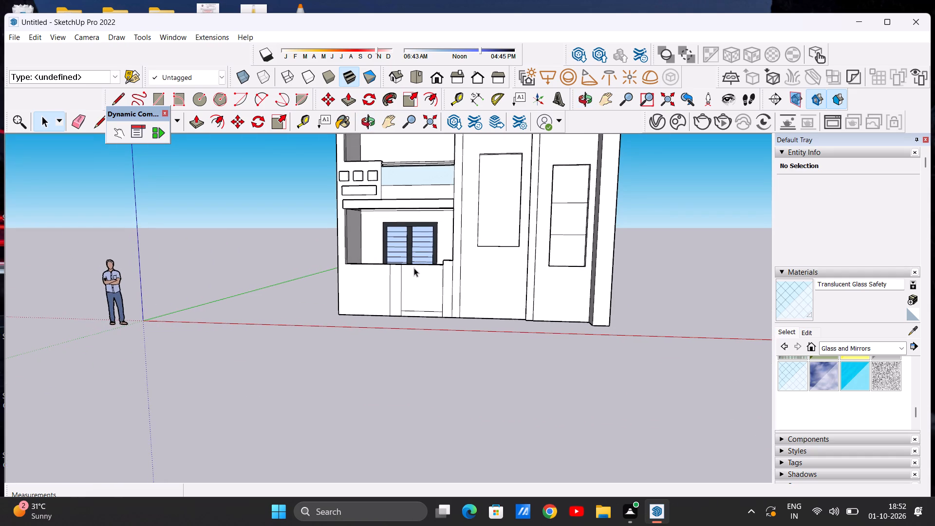
scroll(432, 279, "down", 1)
scroll(337, 275, "up", 5)
scroll(366, 269, "down", 3)
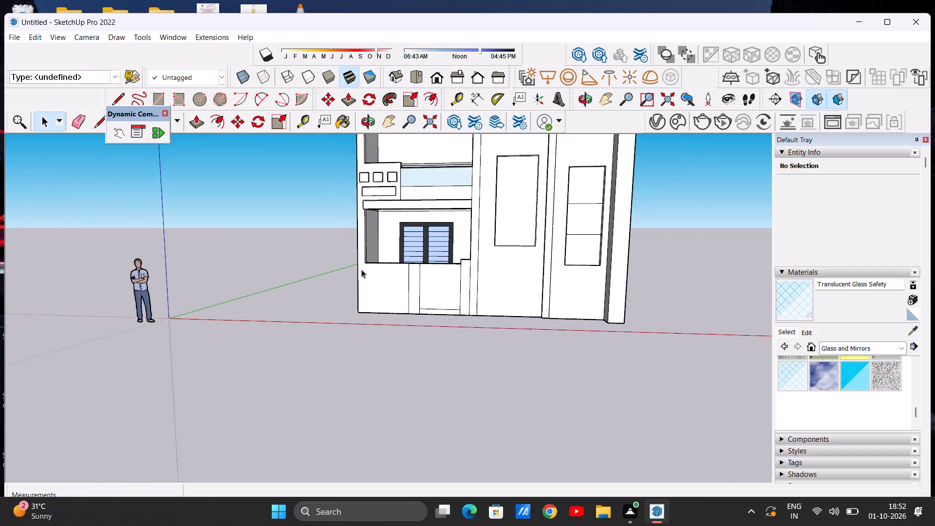
scroll(361, 269, "down", 3)
scroll(388, 264, "up", 10)
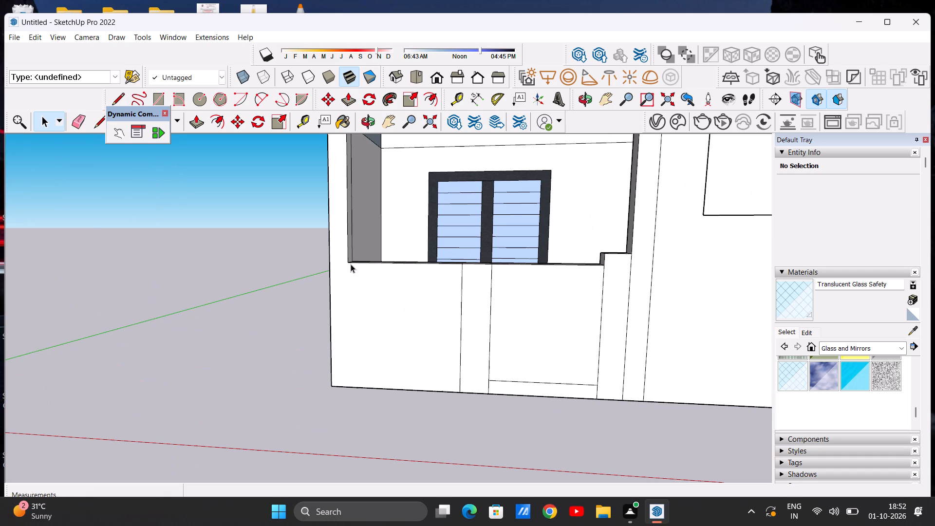
scroll(345, 254, "down", 2)
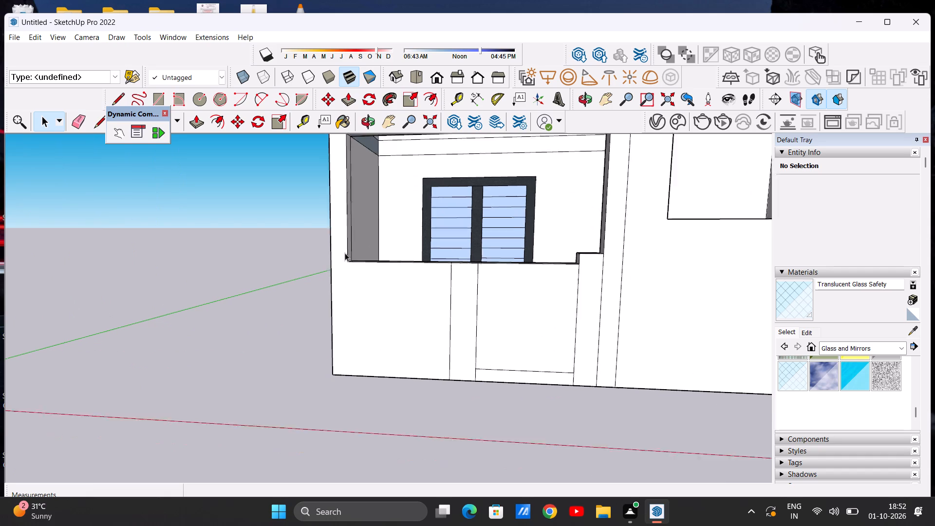
scroll(345, 253, "down", 7)
scroll(432, 268, "down", 3)
scroll(456, 271, "up", 5)
middle_click_drag(418, 292, 425, 244)
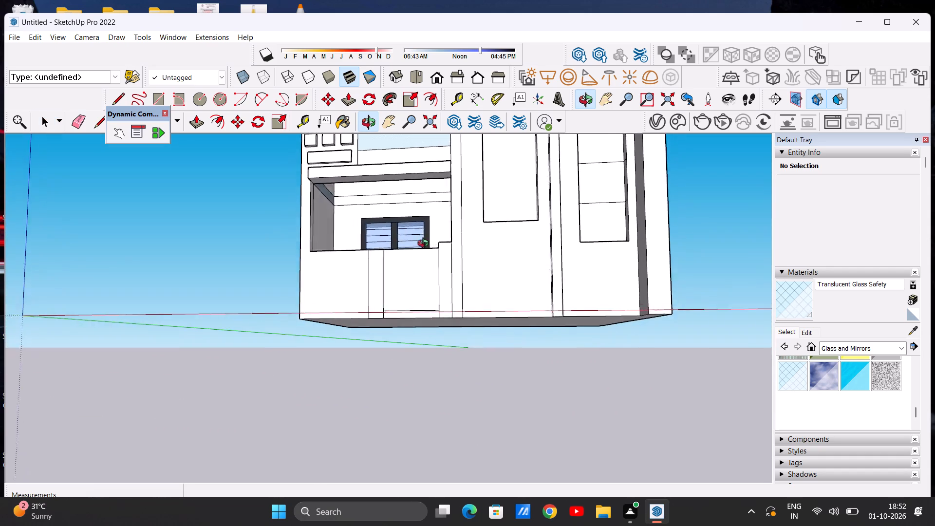
middle_click_drag(425, 244, 422, 335)
scroll(421, 281, "up", 2)
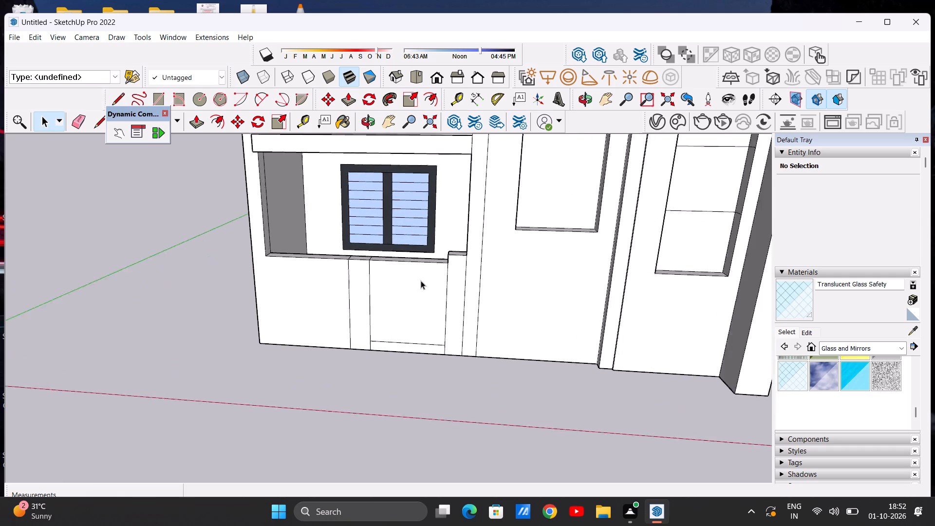
scroll(421, 281, "up", 4)
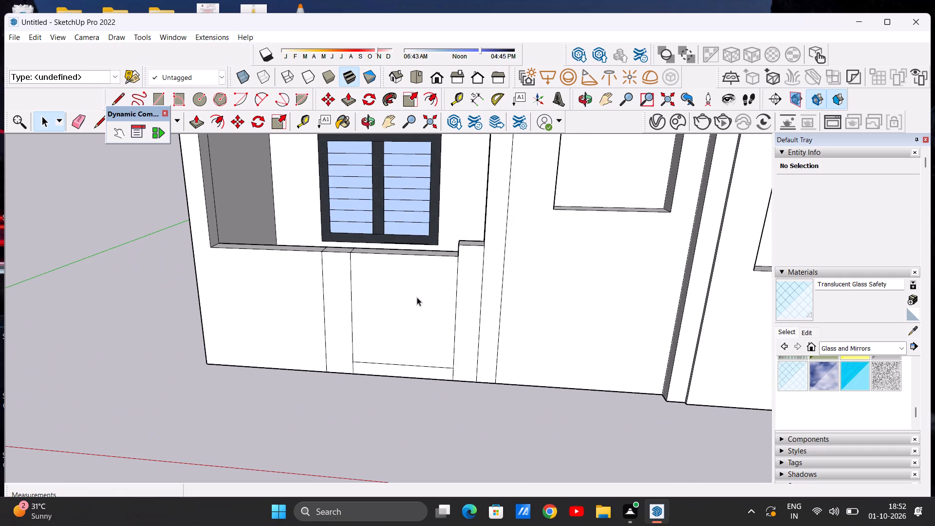
Erase the horizontal line near the base of the gateway infill between the middle post and short pier.
scroll(406, 308, "down", 1)
middle_click_drag(400, 309, 394, 247)
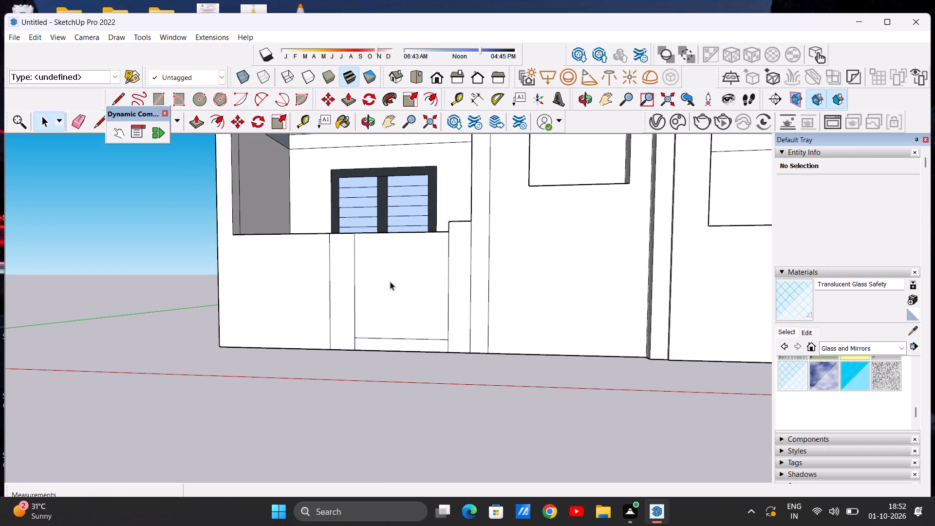
scroll(387, 343, "up", 4)
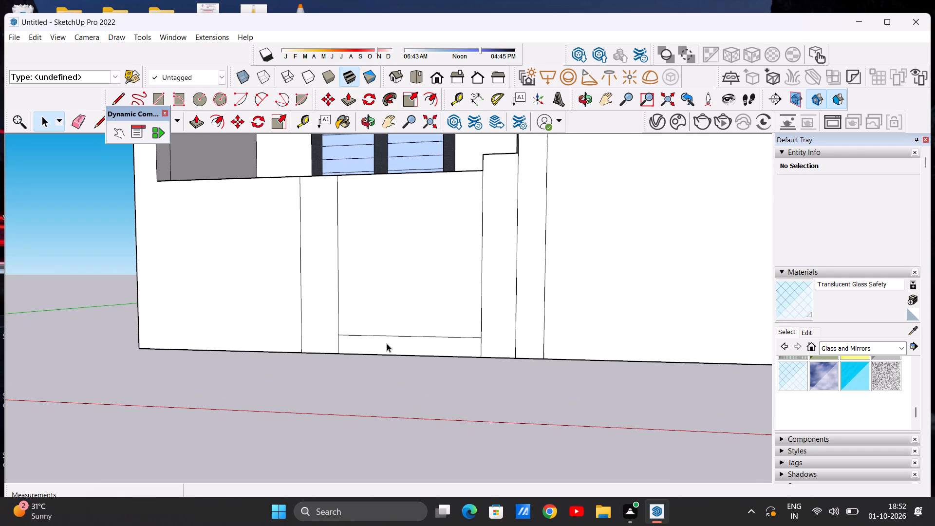
scroll(387, 343, "up", 5)
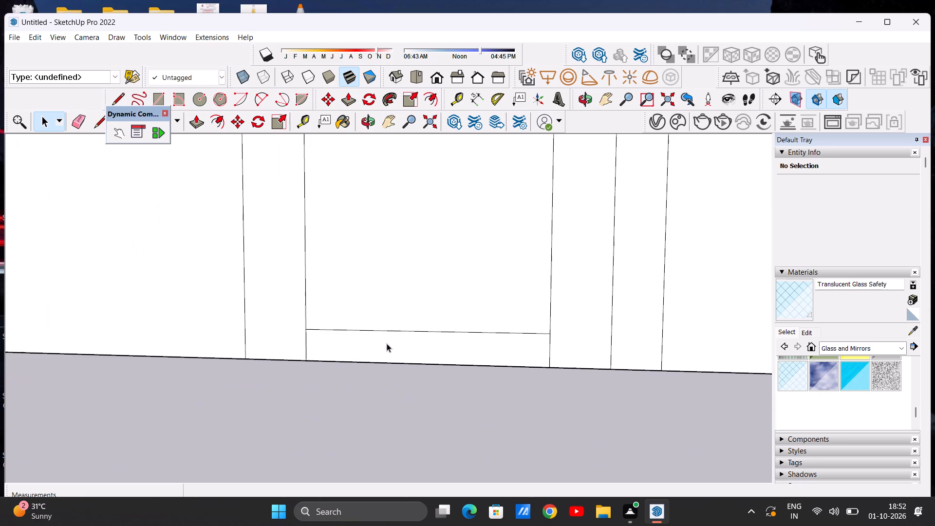
key("e")
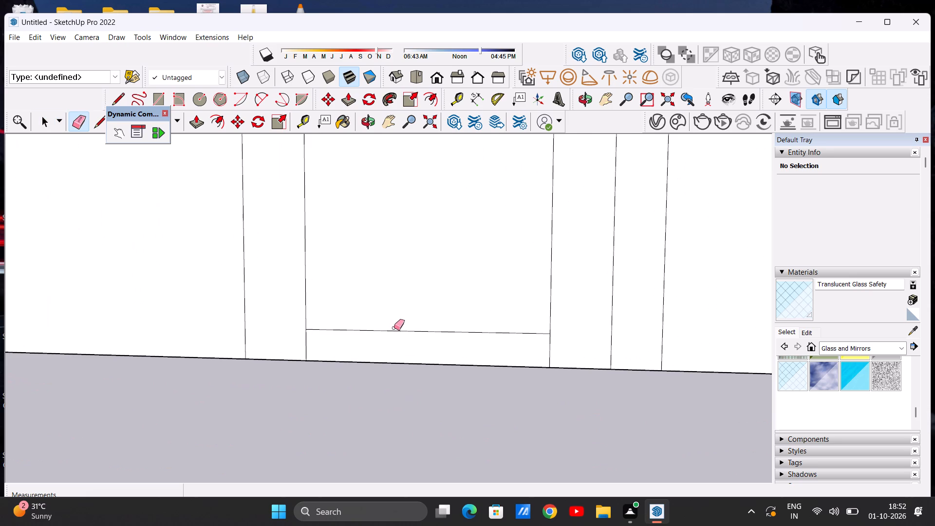
left_click_drag(396, 329, 396, 336)
scroll(418, 347, "down", 10)
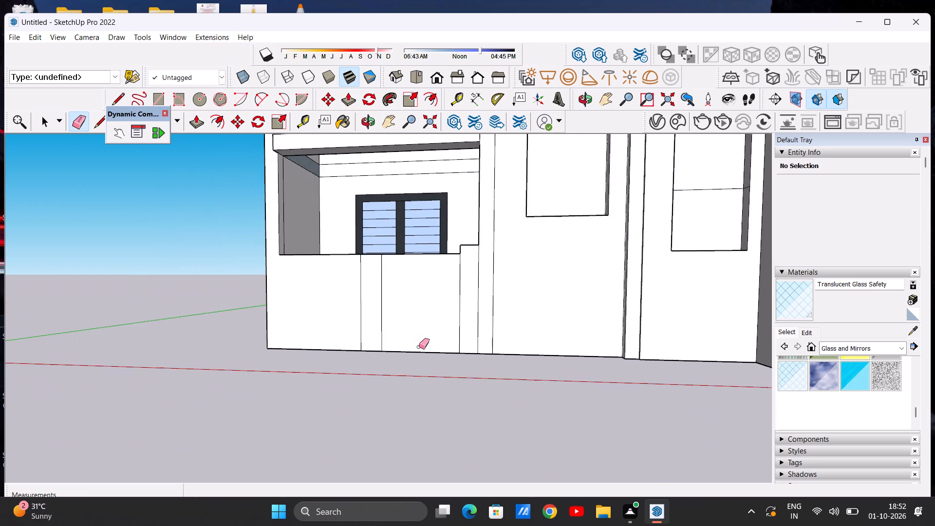
Draw a vertical edge about 5' 1 3/8" long from the low wall's outer top corner down to the ground edge.
scroll(419, 347, "down", 4)
scroll(322, 354, "up", 4)
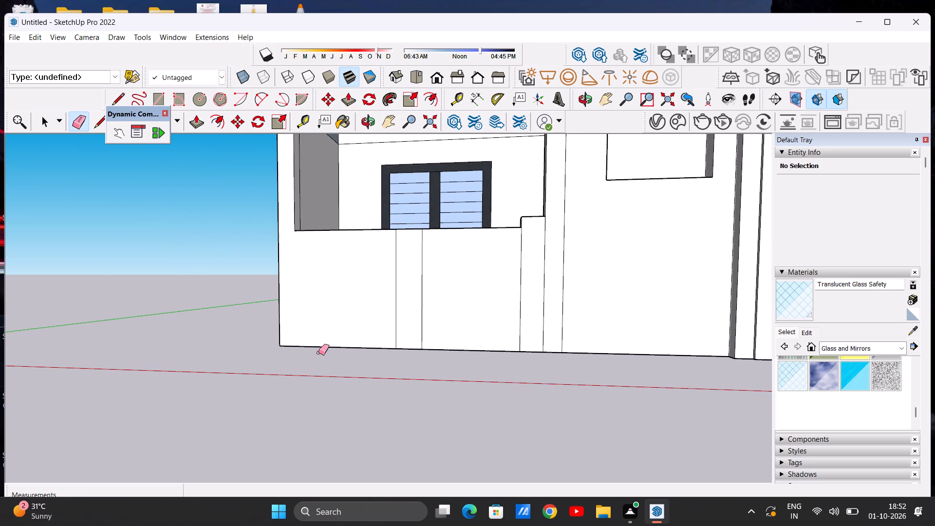
scroll(316, 358, "down", 2)
scroll(318, 331, "up", 4)
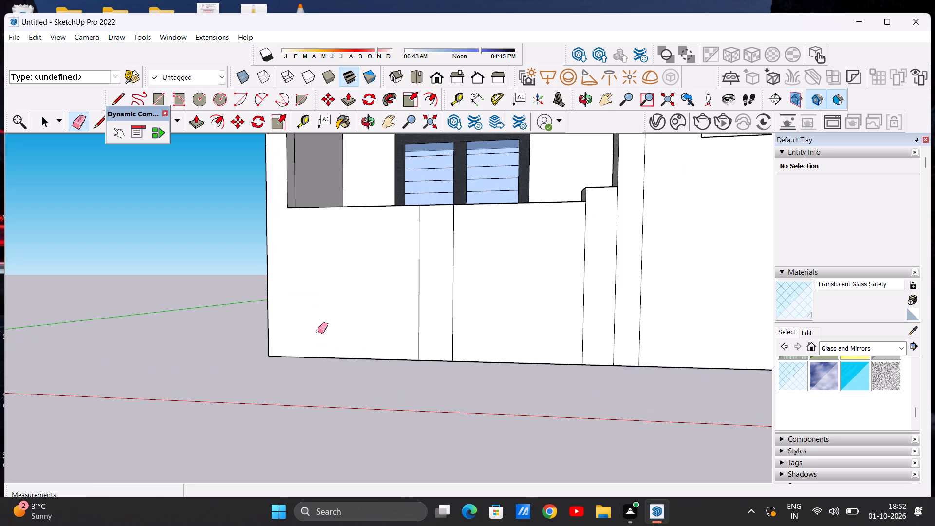
key("l")
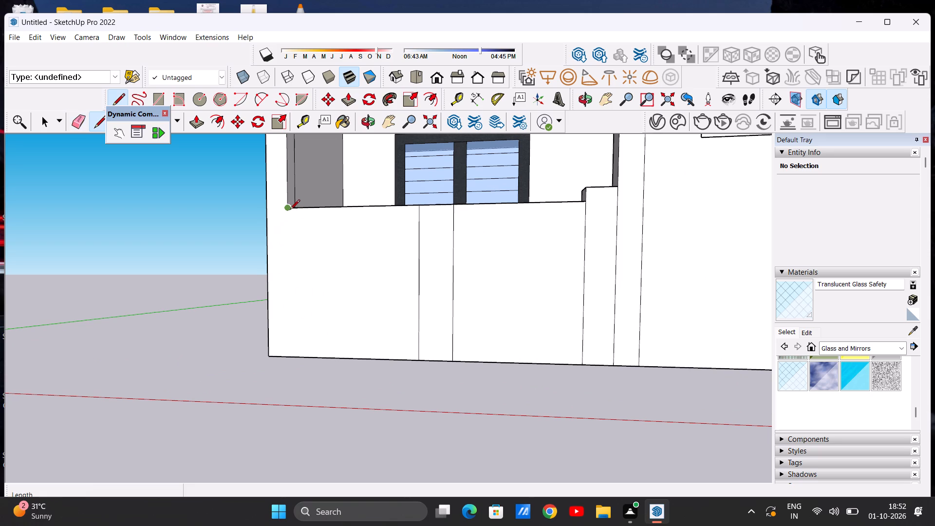
left_click(290, 211)
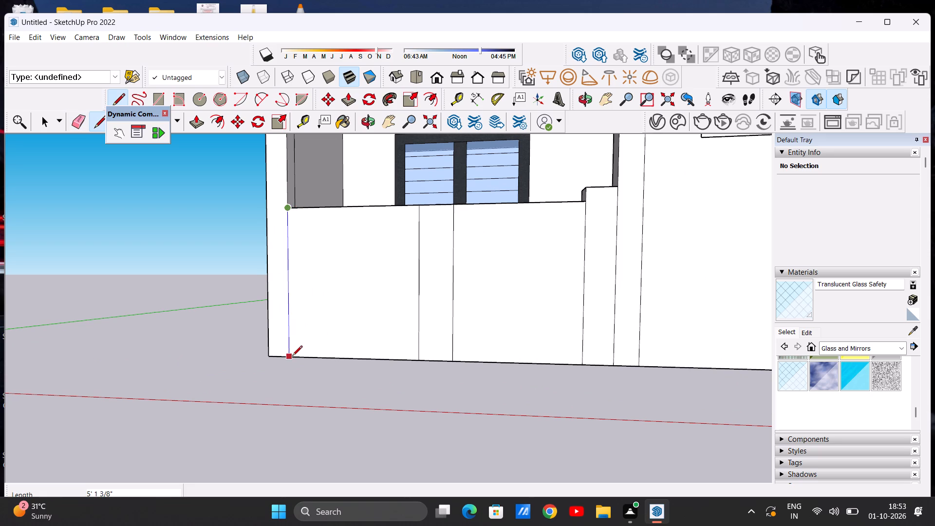
left_click(292, 357)
key("space")
Draw two horizontal lines about 9' 8 5/8" long from the outer vertical edge to the short pier, near the wall's top and base.
scroll(307, 324, "down", 8)
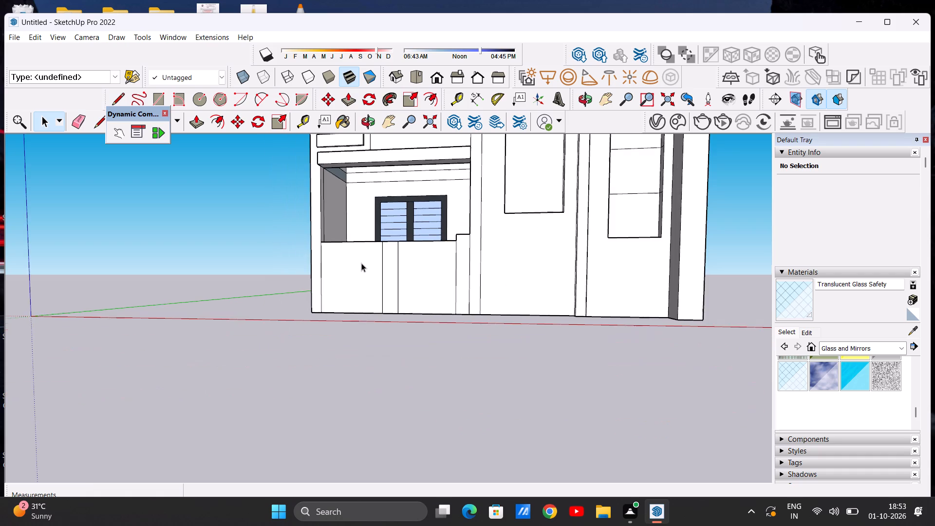
middle_click_drag(356, 274, 398, 283)
scroll(393, 275, "up", 5)
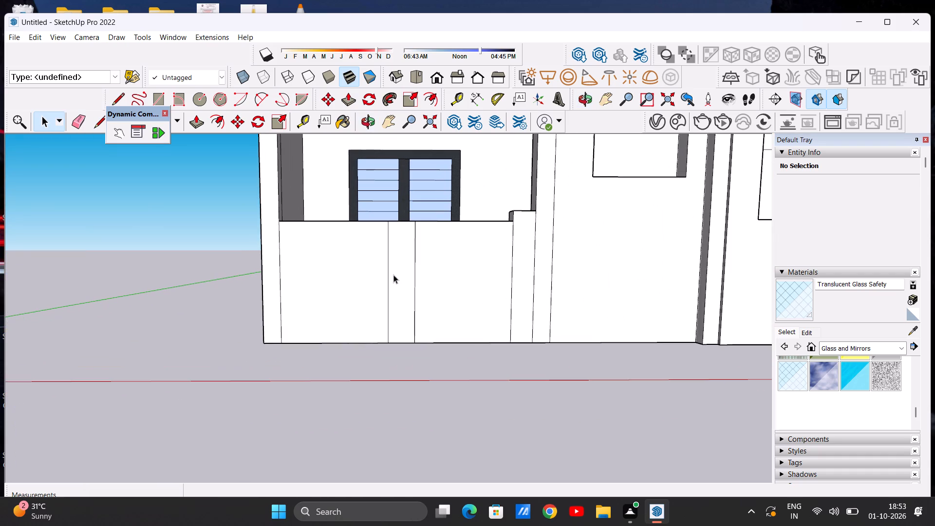
key("l")
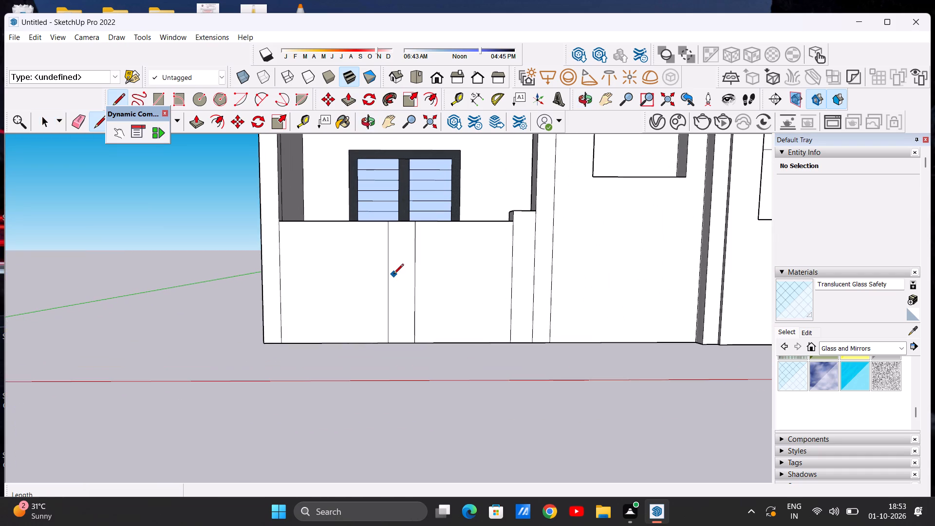
left_click(281, 232)
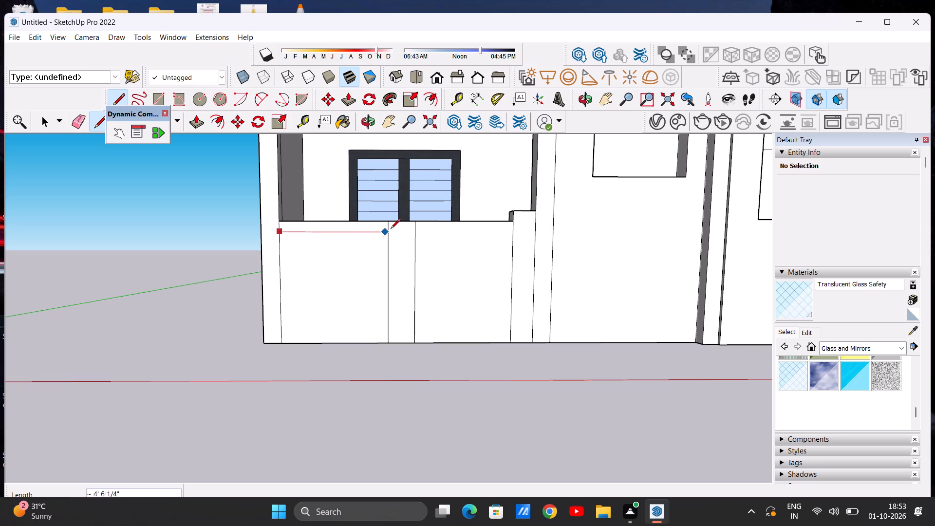
left_click(513, 232)
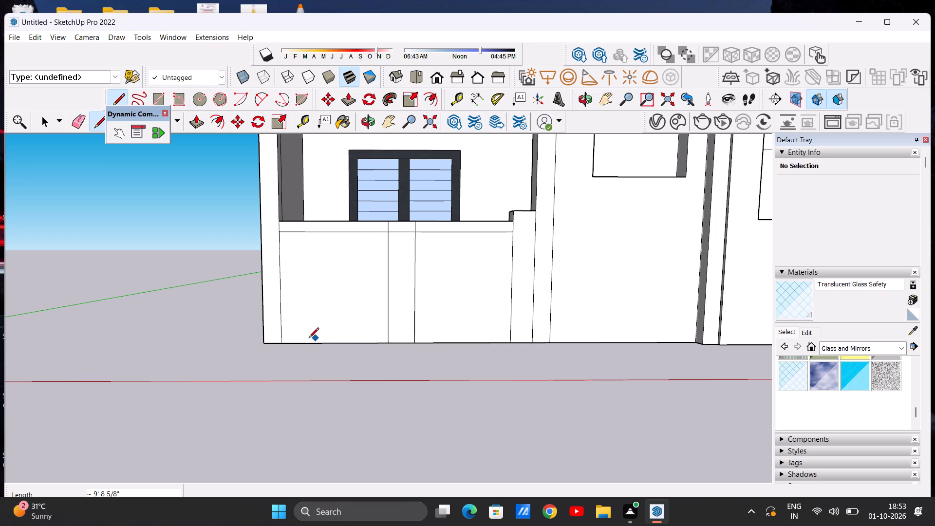
left_click(281, 335)
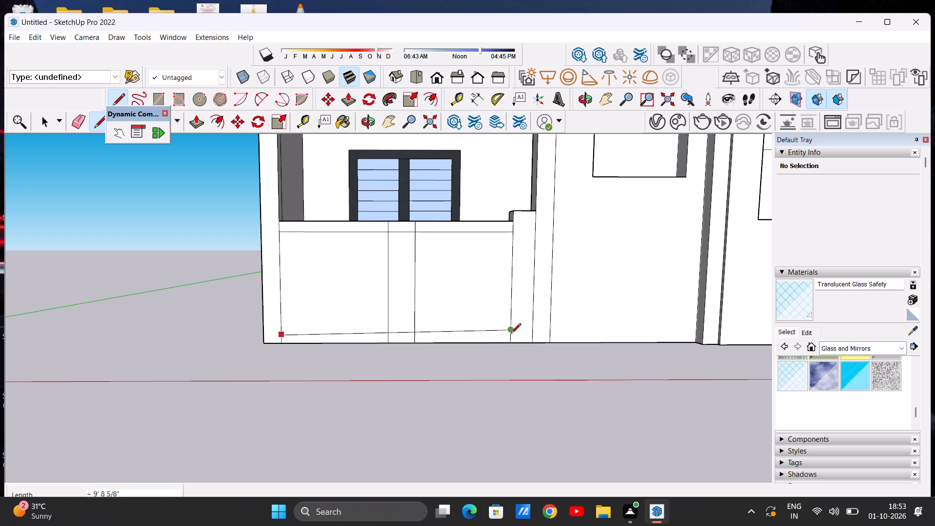
scroll(513, 341, "up", 4)
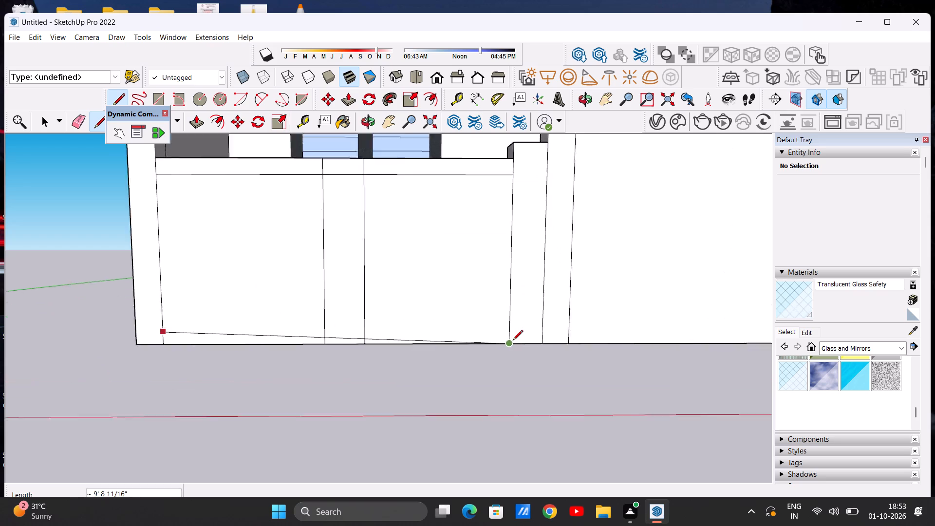
scroll(513, 341, "up", 3)
left_click(510, 333)
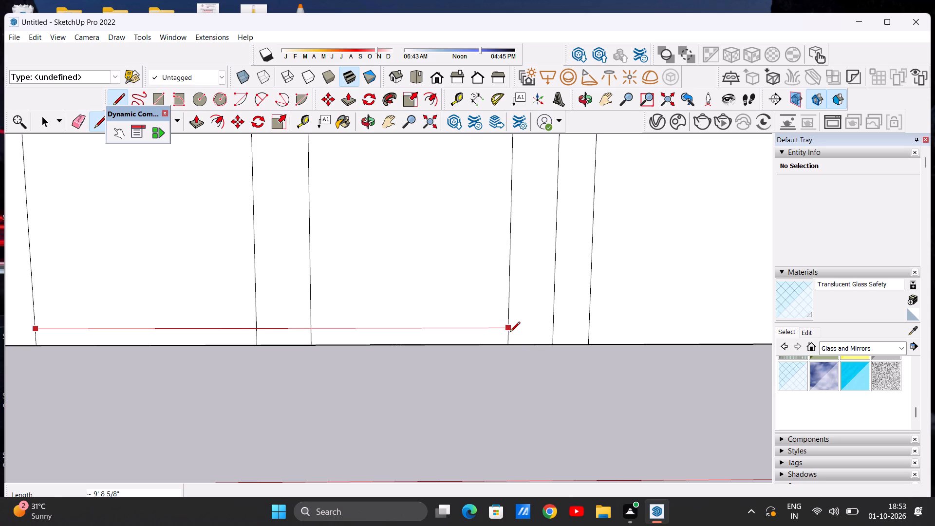
key("space")
Erase the segments of the upper and lower horizontal lines that cross the middle post.
scroll(461, 412, "down", 5)
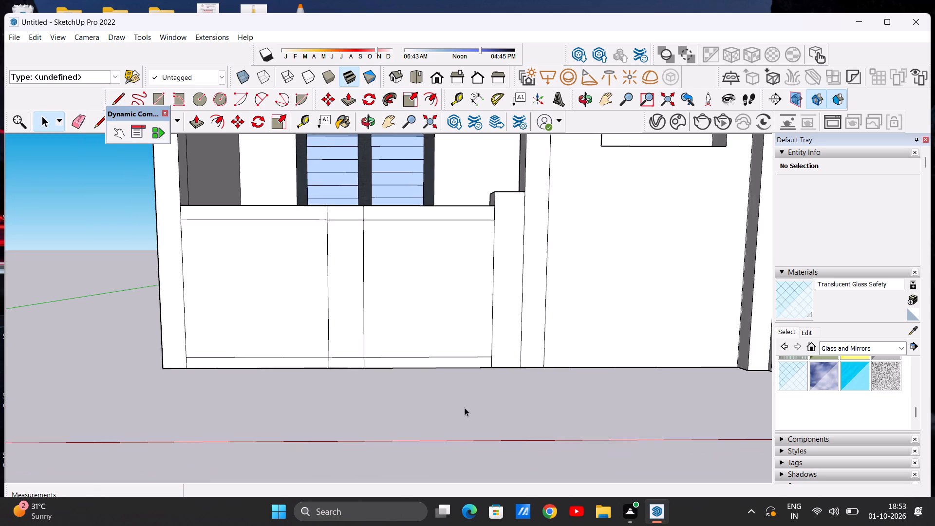
scroll(465, 408, "down", 6)
scroll(405, 389, "up", 2)
scroll(373, 373, "down", 2)
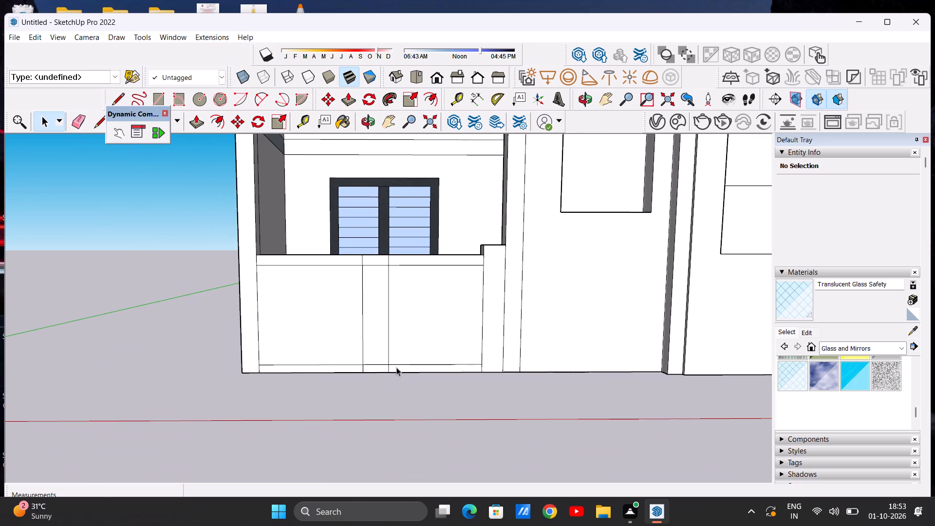
scroll(396, 368, "up", 3)
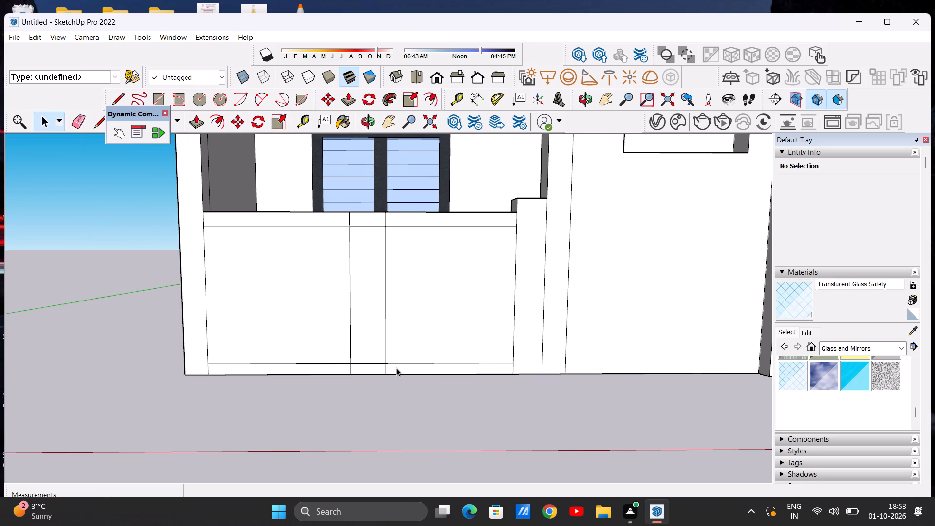
scroll(361, 367, "up", 1)
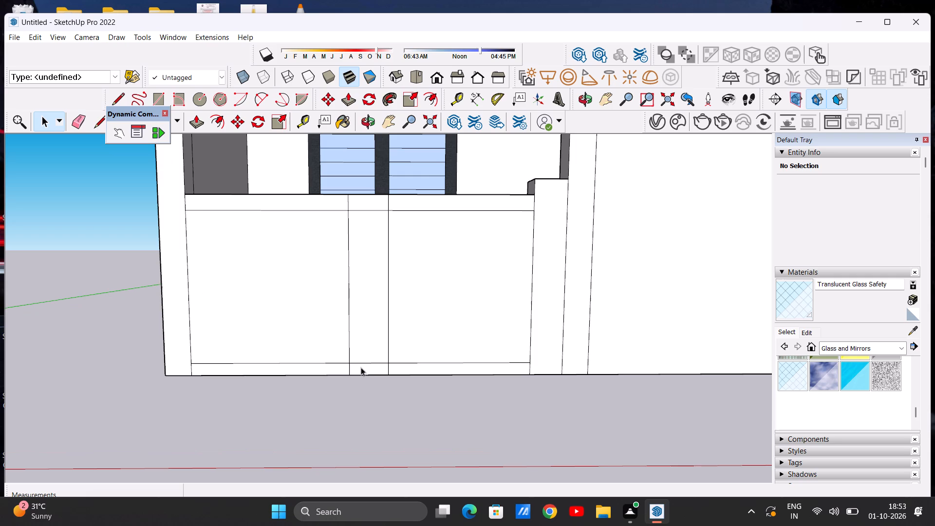
key("e")
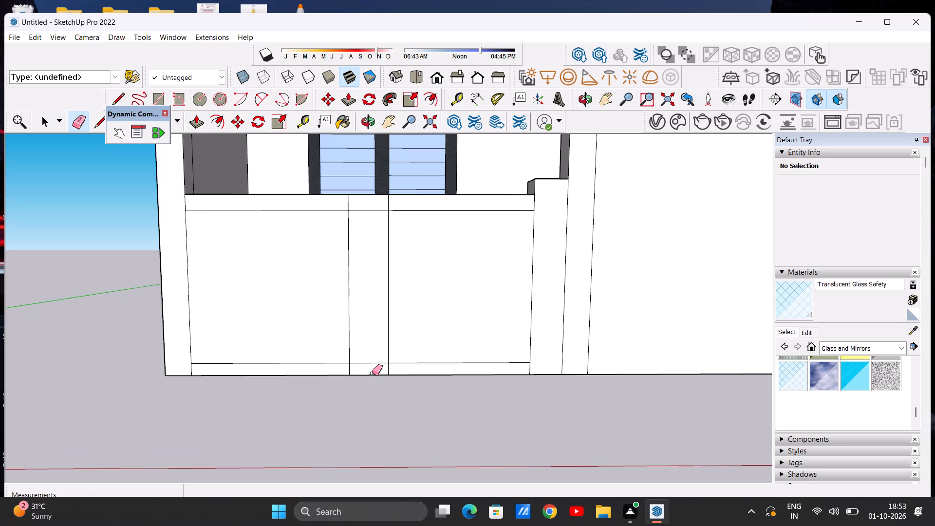
scroll(349, 375, "up", 7)
left_click_drag(380, 344, 387, 358)
scroll(376, 376, "down", 11)
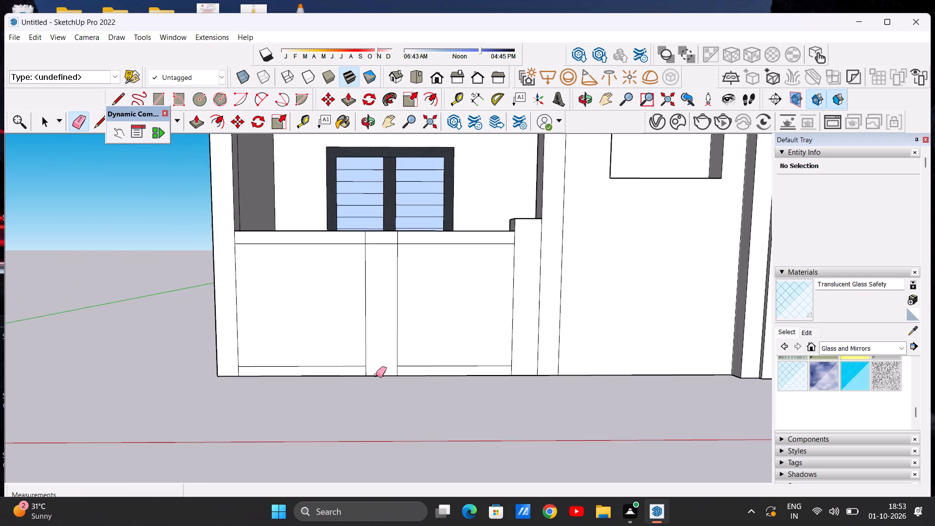
scroll(382, 238, "up", 5)
left_click_drag(380, 244, 380, 251)
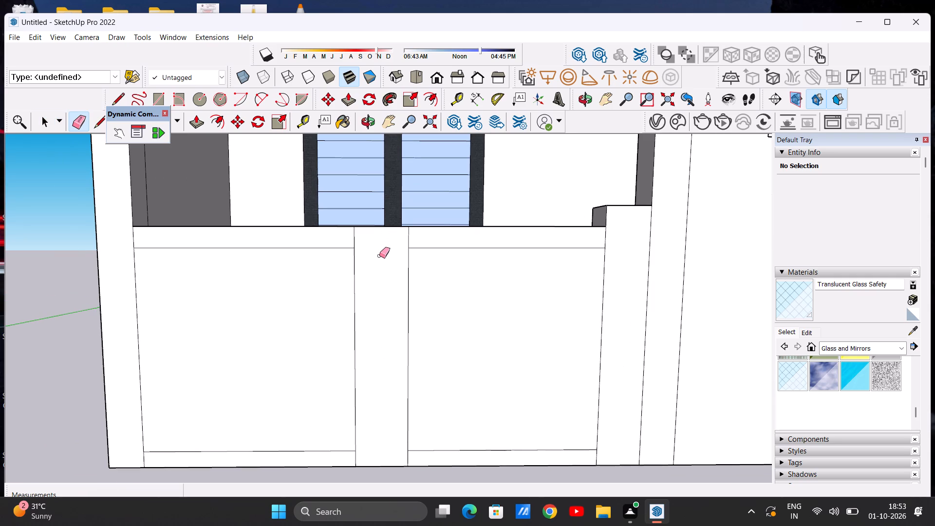
key("space")
Draw upper horizontal dividing lines across the two gateway panels, about 4' 6 1/4" long in the outer panel and 4' 15/16" in the inner.
scroll(324, 306, "down", 14)
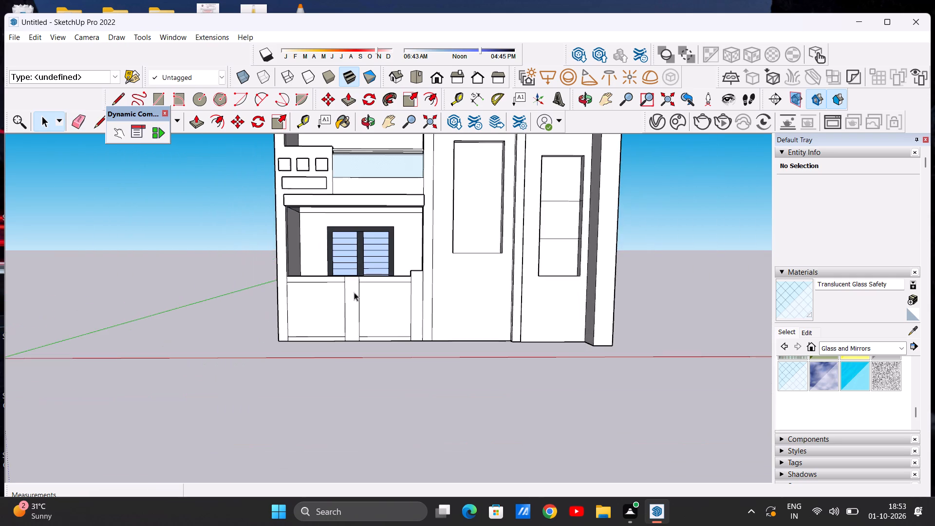
scroll(324, 324, "up", 4)
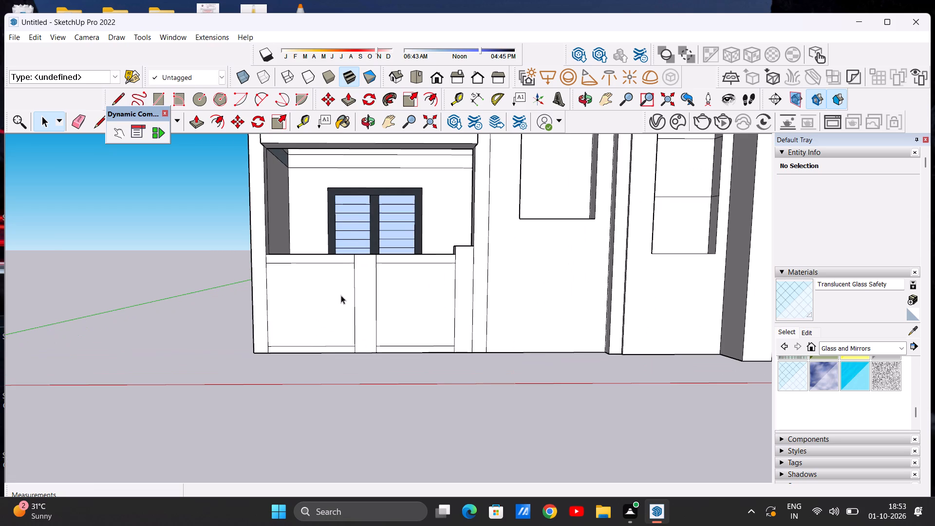
scroll(341, 295, "up", 1)
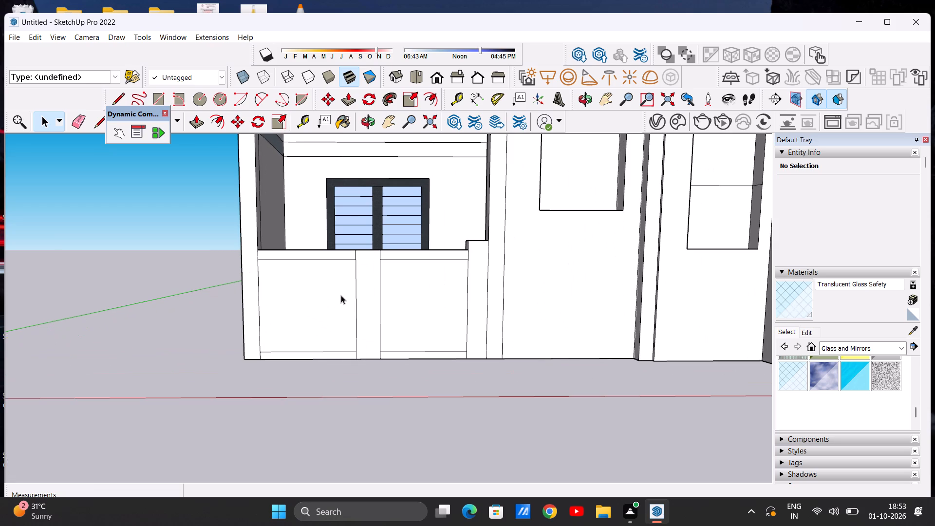
key("l")
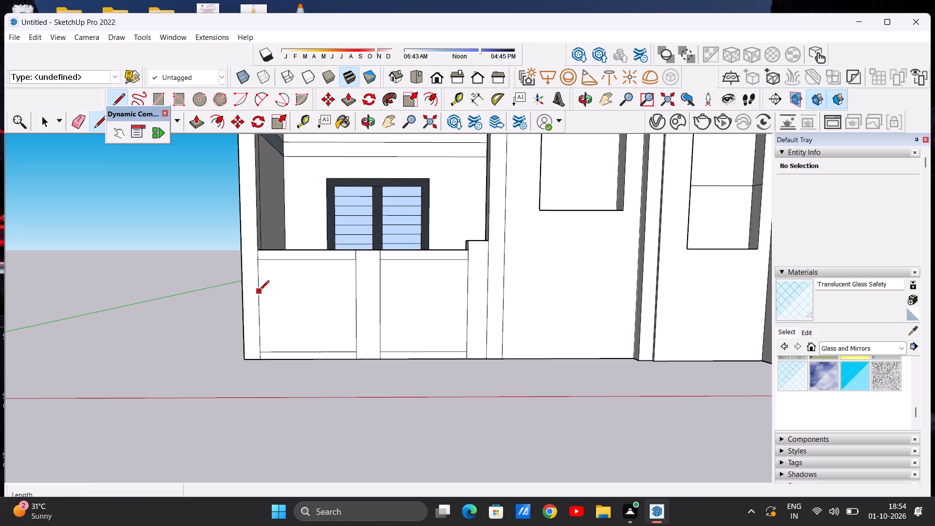
left_click(259, 291)
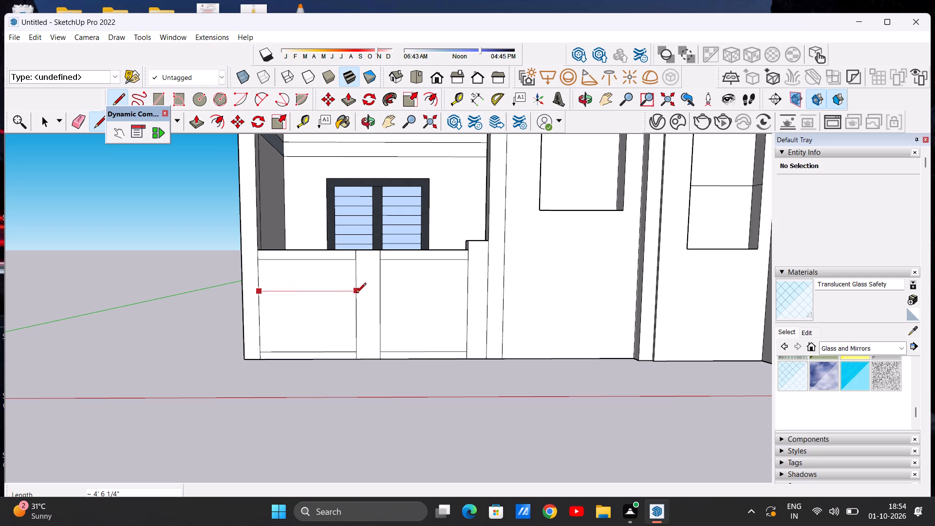
left_click(356, 294)
left_click(382, 293)
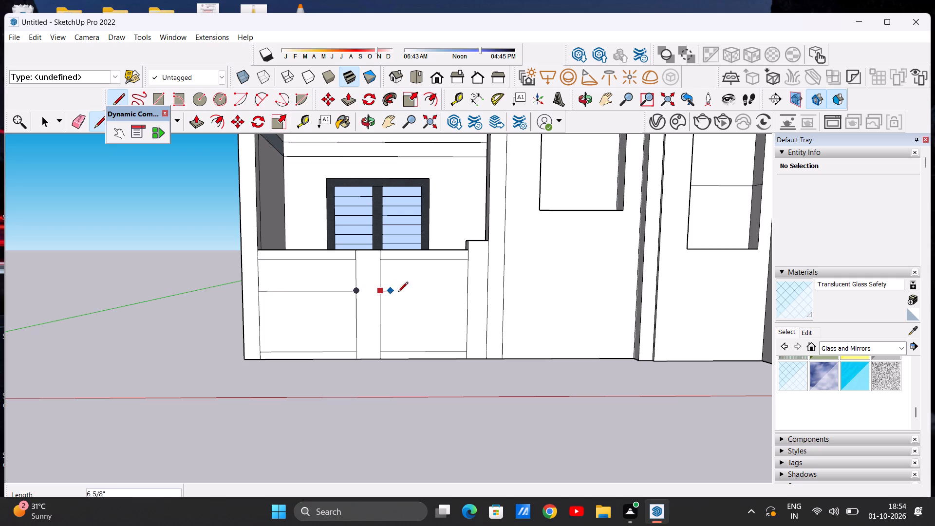
left_click(467, 290)
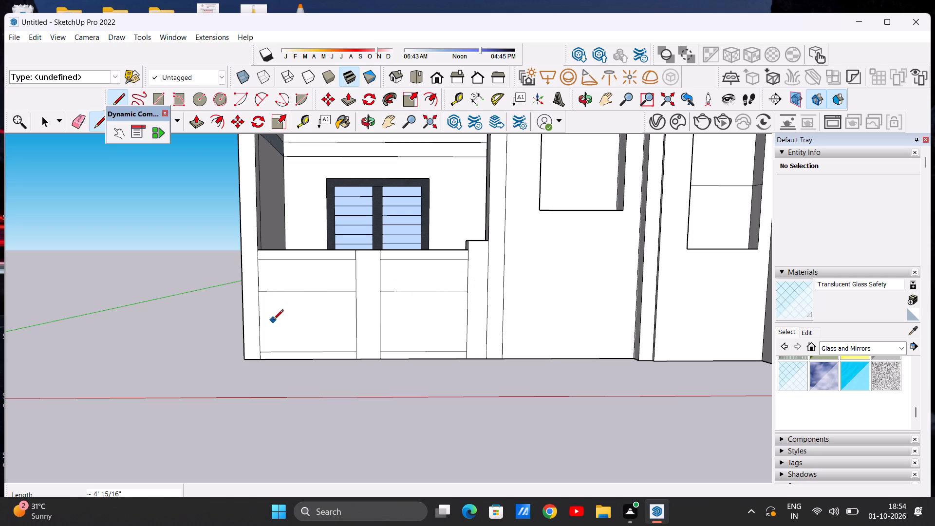
Draw lower horizontal dividing lines across the two gateway panels, about 4' 6 1/4" long in the outer panel and 4' 15/16" in the inner.
left_click(261, 322)
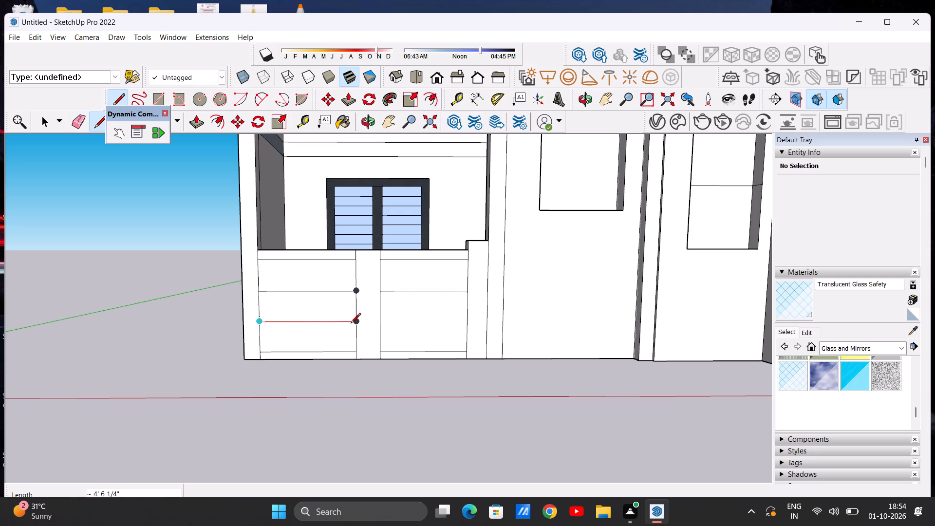
left_click(352, 325)
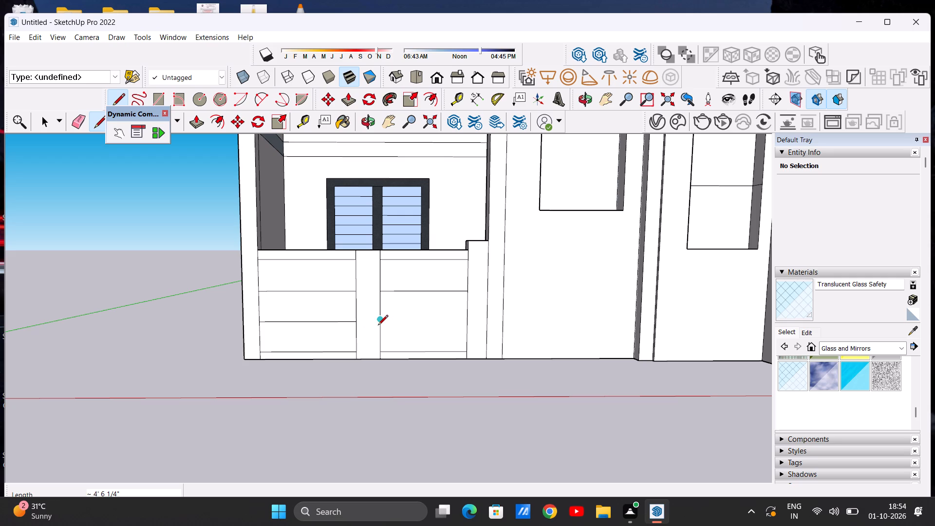
left_click(378, 327)
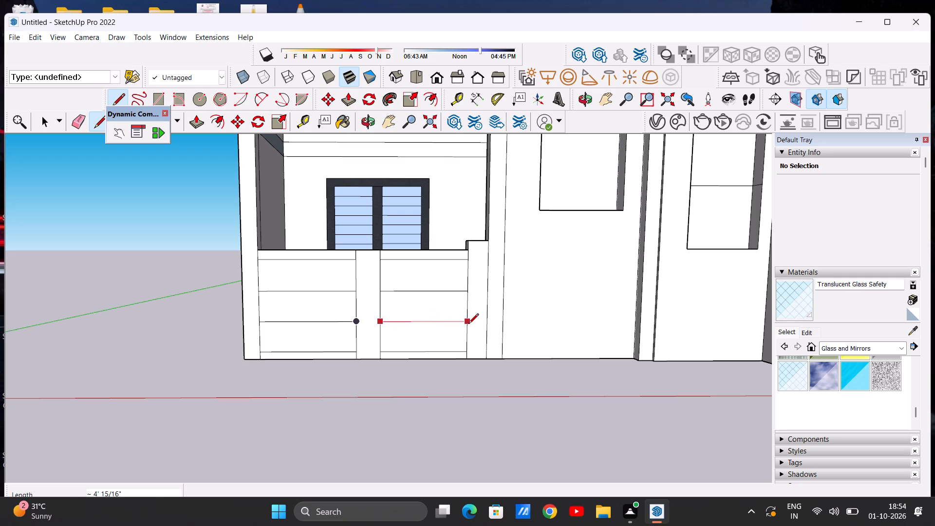
left_click(464, 323)
key("space")
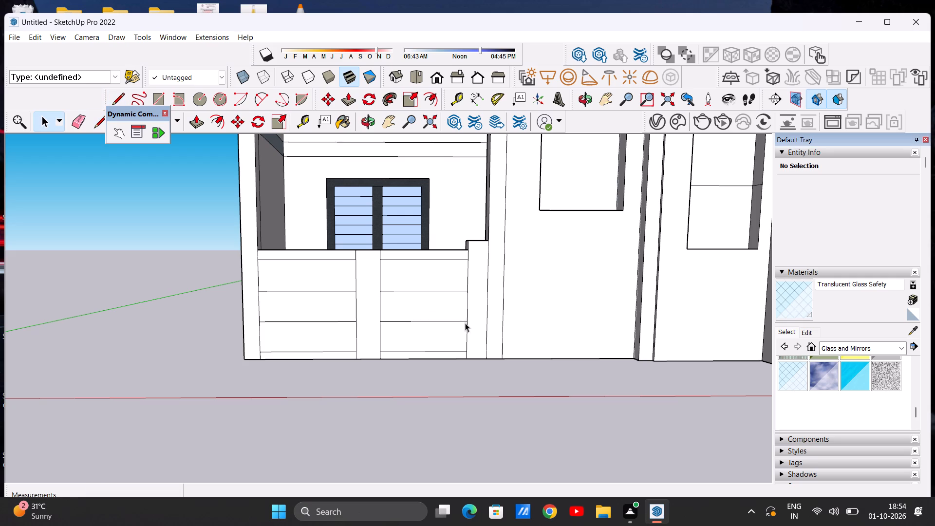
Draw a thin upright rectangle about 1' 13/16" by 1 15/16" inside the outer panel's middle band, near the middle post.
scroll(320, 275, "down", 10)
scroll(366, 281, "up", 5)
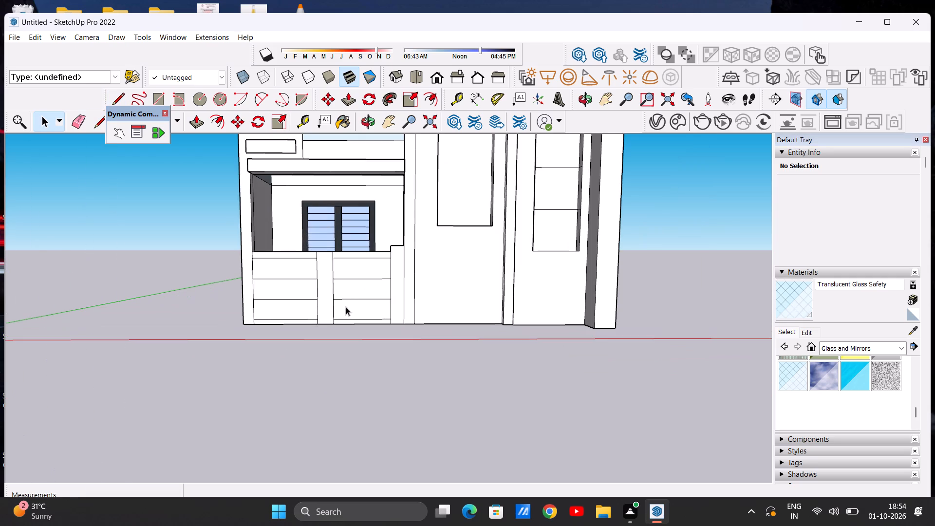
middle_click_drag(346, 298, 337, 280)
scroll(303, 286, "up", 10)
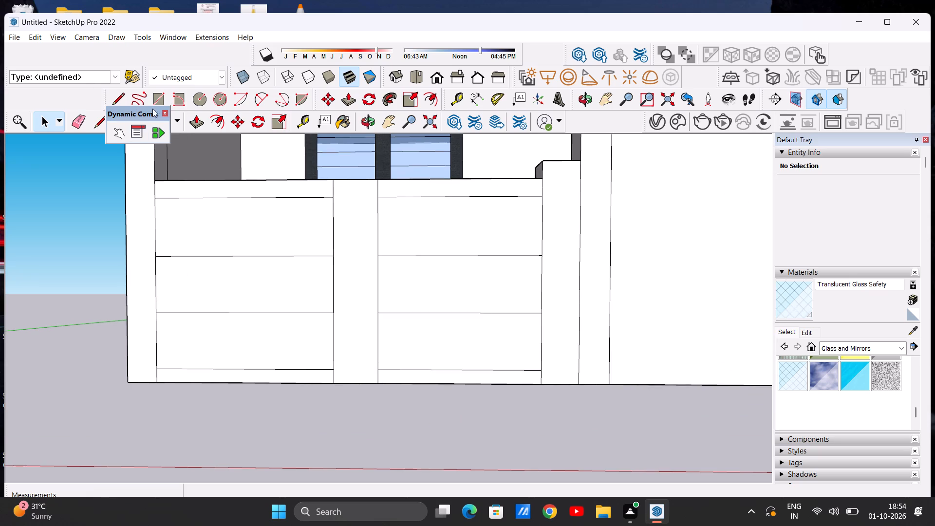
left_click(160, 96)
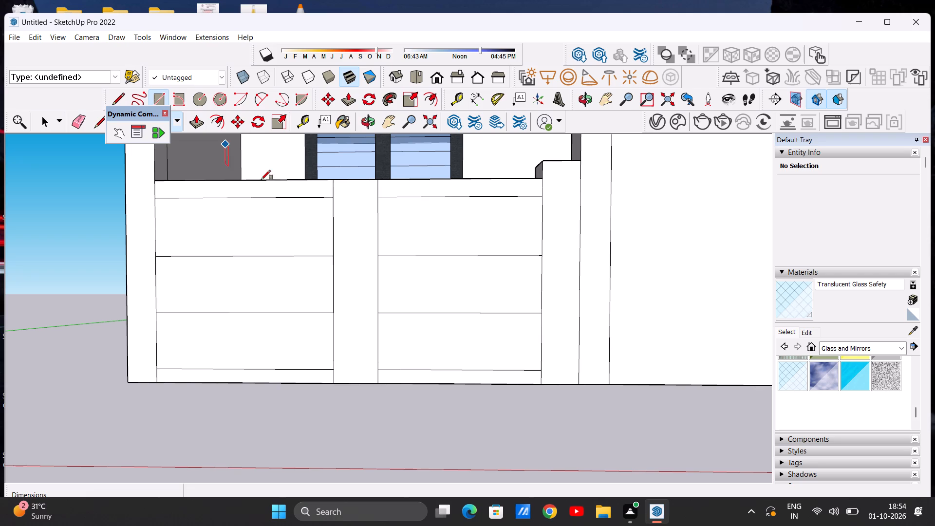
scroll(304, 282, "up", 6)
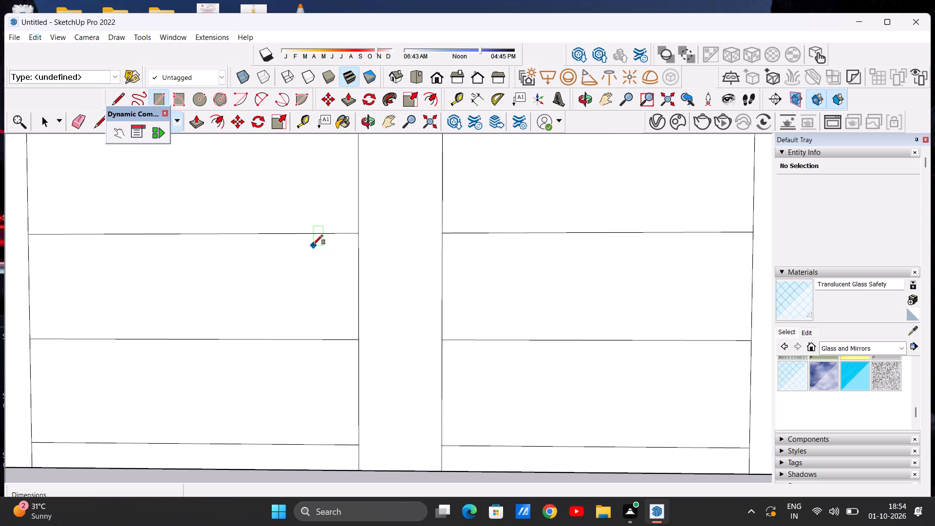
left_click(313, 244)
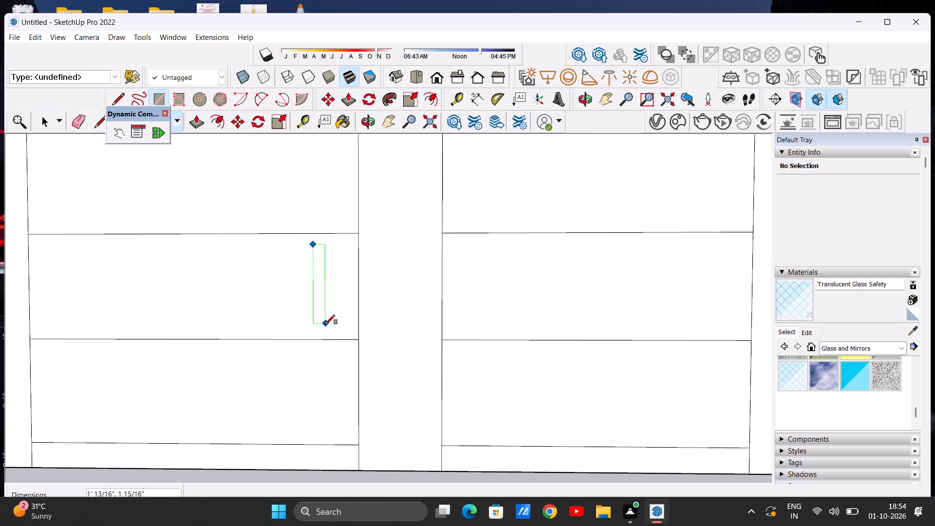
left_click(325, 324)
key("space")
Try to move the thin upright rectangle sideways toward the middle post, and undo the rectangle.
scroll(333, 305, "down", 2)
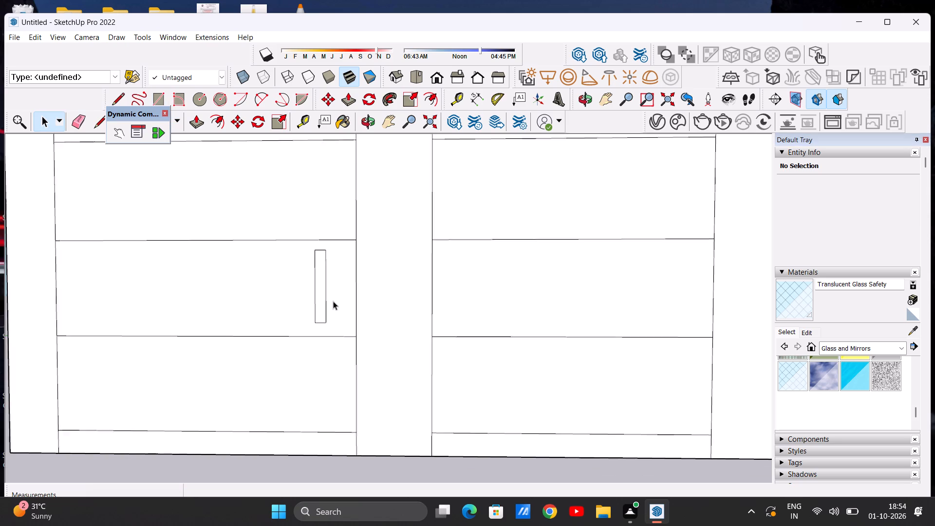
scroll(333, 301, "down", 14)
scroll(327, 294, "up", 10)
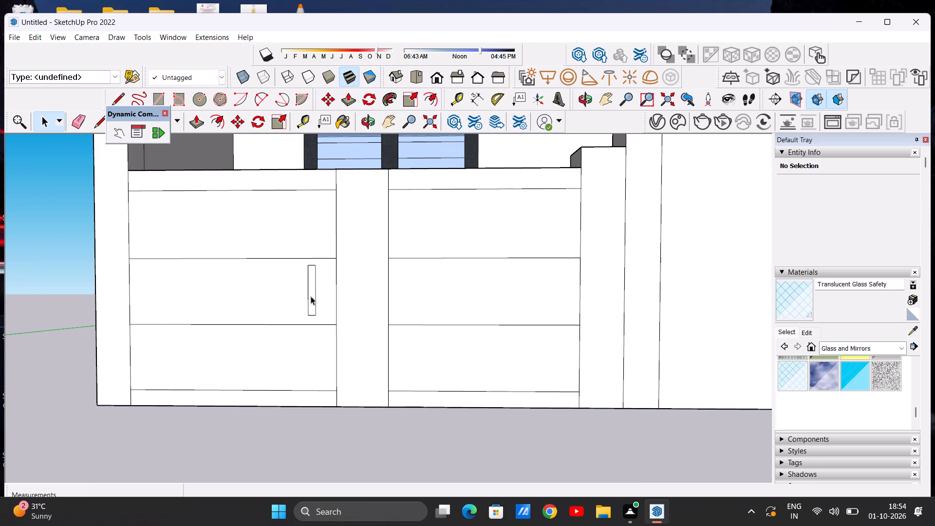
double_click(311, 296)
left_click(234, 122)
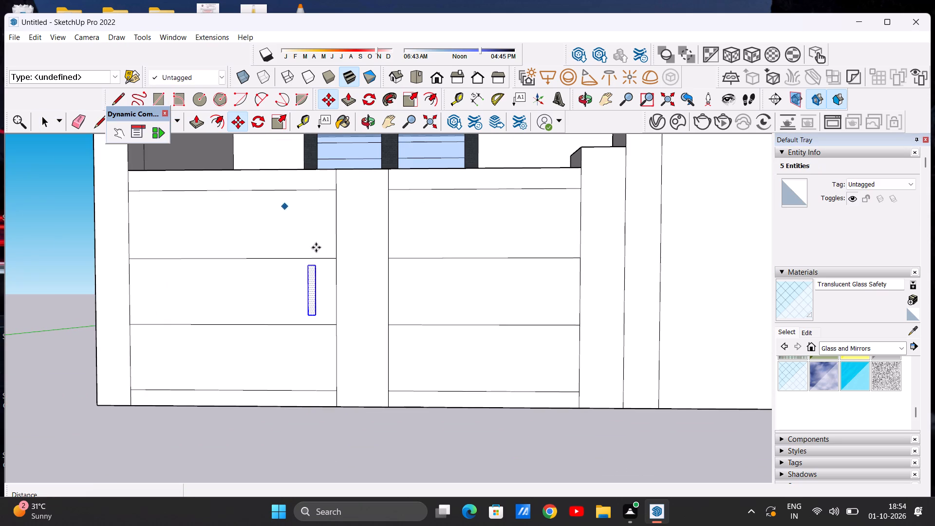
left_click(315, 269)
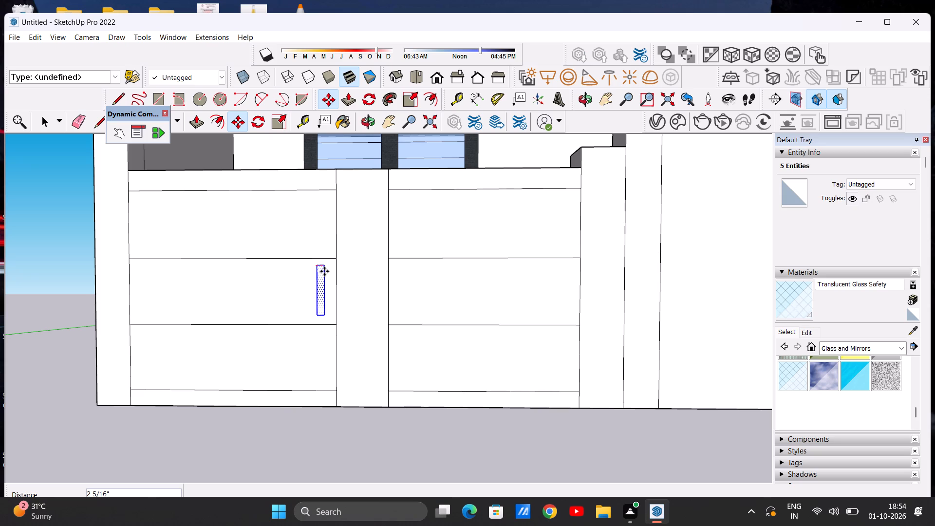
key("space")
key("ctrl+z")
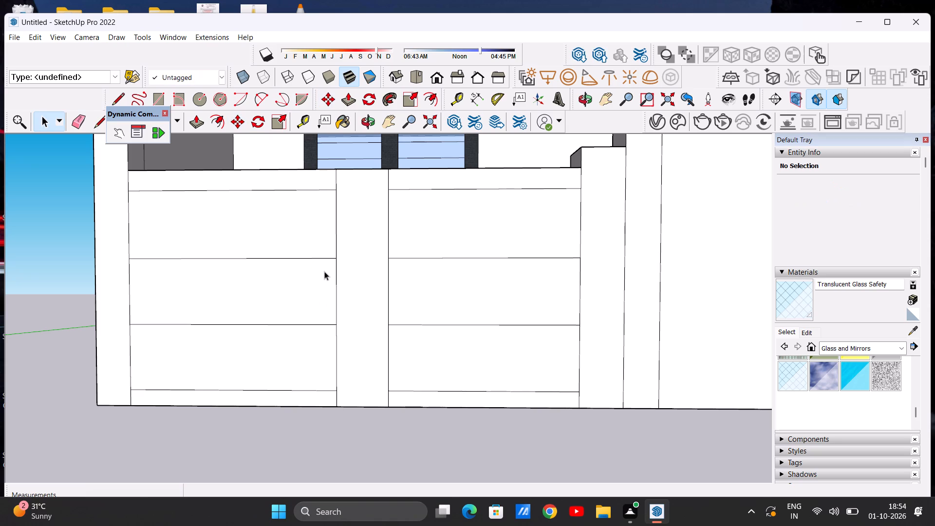
Draw an upright handle rectangle about 3 1/4" by 1' 5 1/8" spanning the outer panel's middle band, near the middle post.
left_click(157, 97)
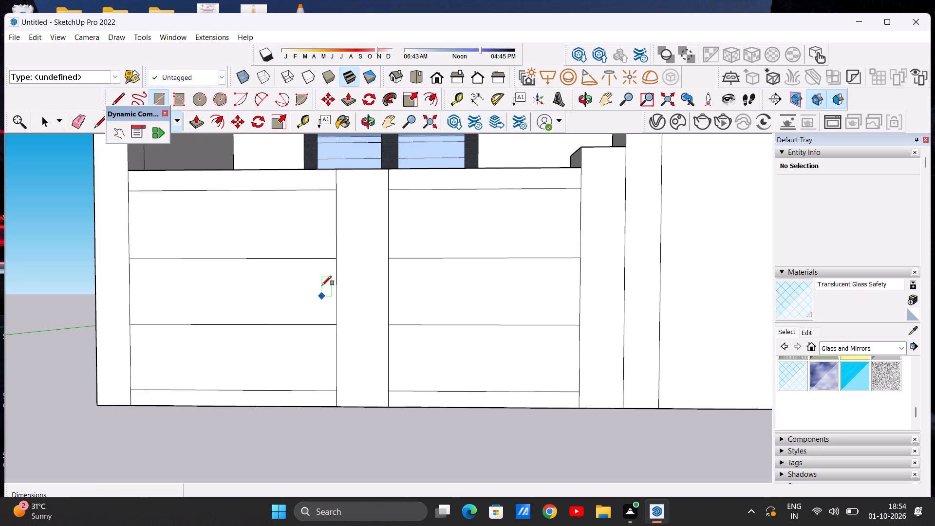
left_click(308, 257)
left_click(319, 259)
left_click(320, 325)
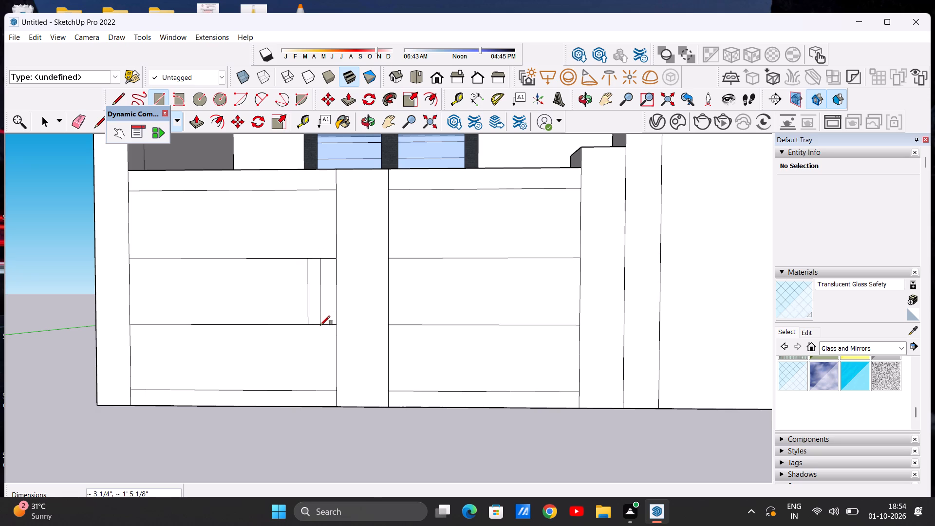
key("space")
Copy the handle rectangle about 2' 1 7/16" horizontally into the inner panel's middle band, on the other side of the middle post.
double_click(312, 300)
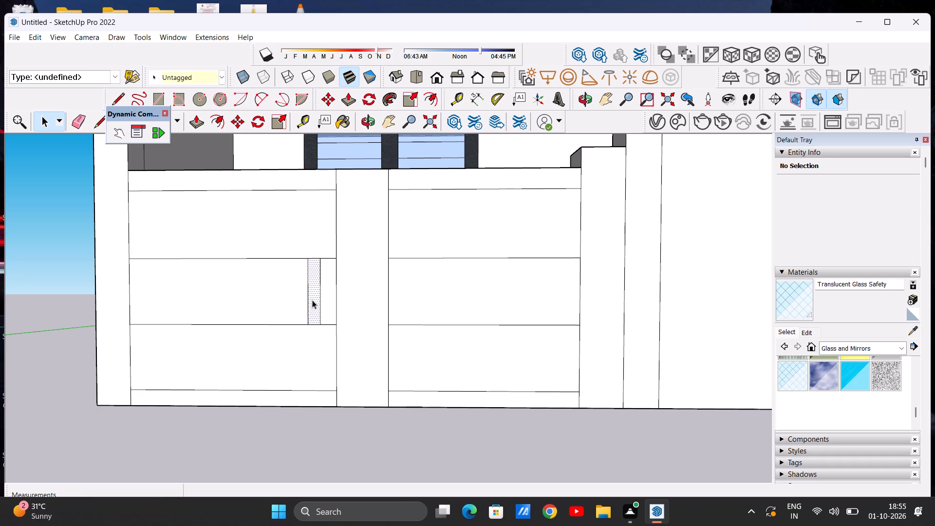
left_click(237, 123)
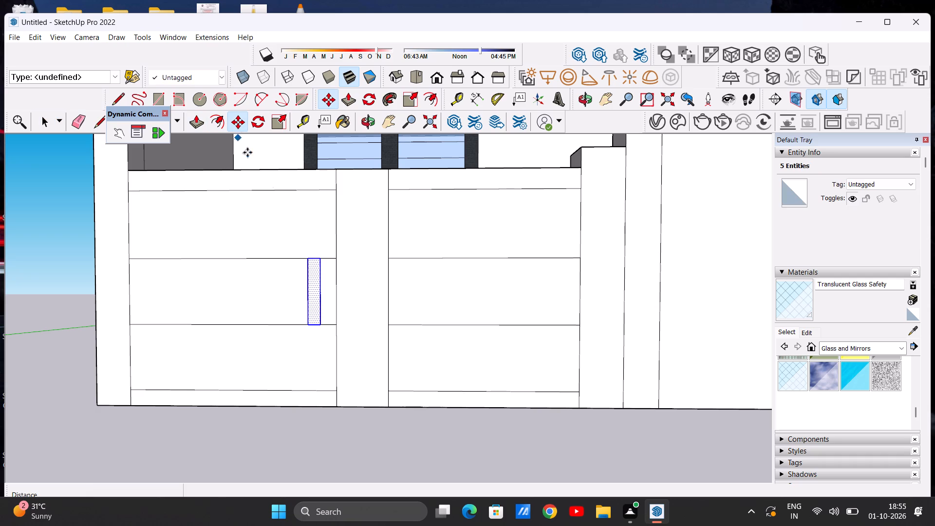
left_click(321, 260)
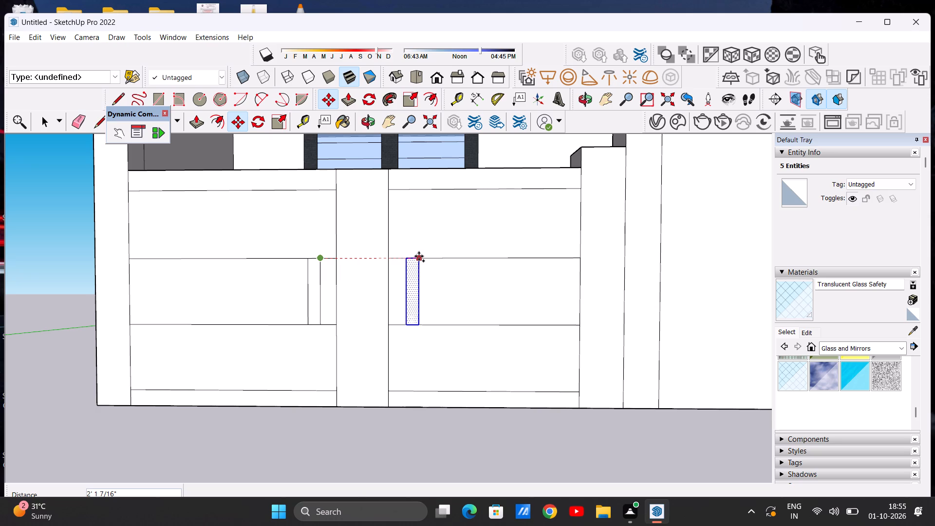
left_click(419, 256)
key("space")
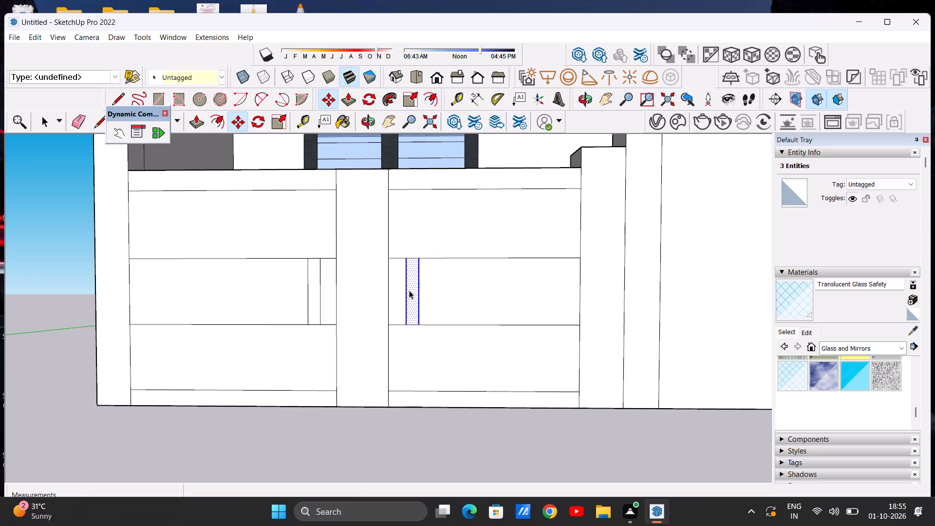
scroll(343, 300, "down", 11)
left_click(193, 301)
Examine the gateway panels and the whole house facade, including from the standard front view.
scroll(373, 277, "up", 7)
scroll(241, 263, "up", 5)
scroll(318, 263, "down", 9)
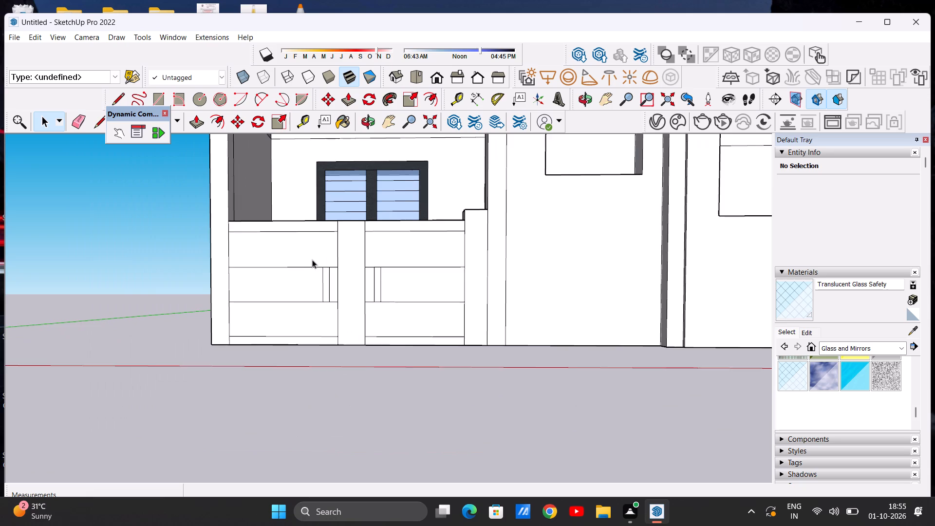
scroll(312, 260, "down", 2)
scroll(371, 247, "down", 9)
scroll(341, 300, "down", 2)
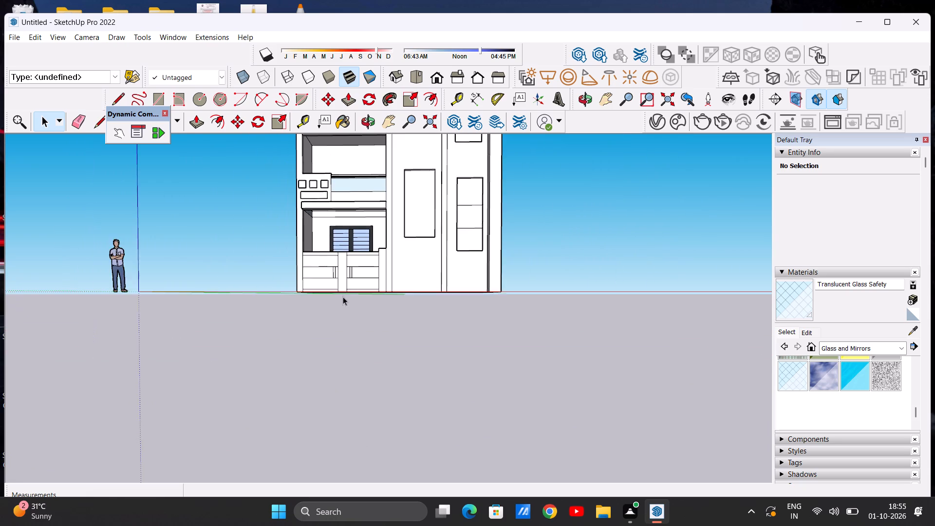
scroll(343, 297, "down", 7)
scroll(375, 164, "up", 8)
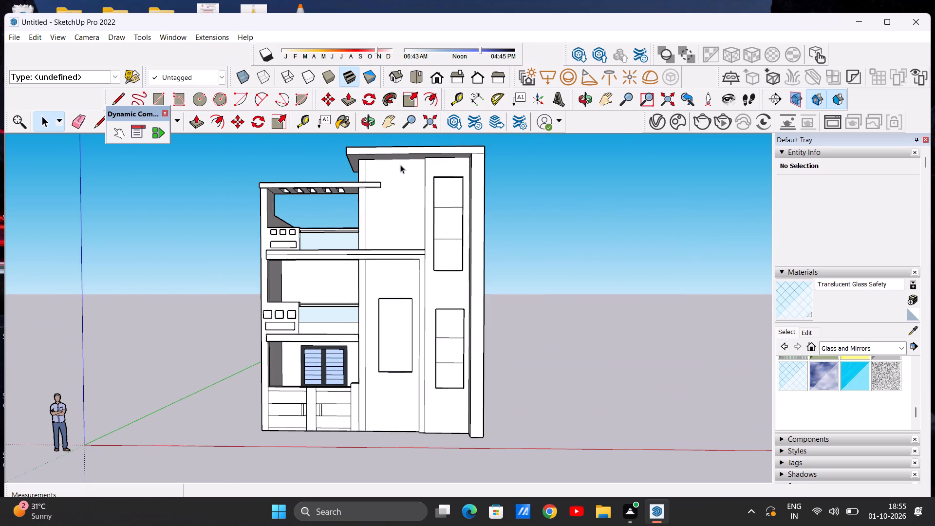
left_click(435, 77)
scroll(317, 301, "down", 4)
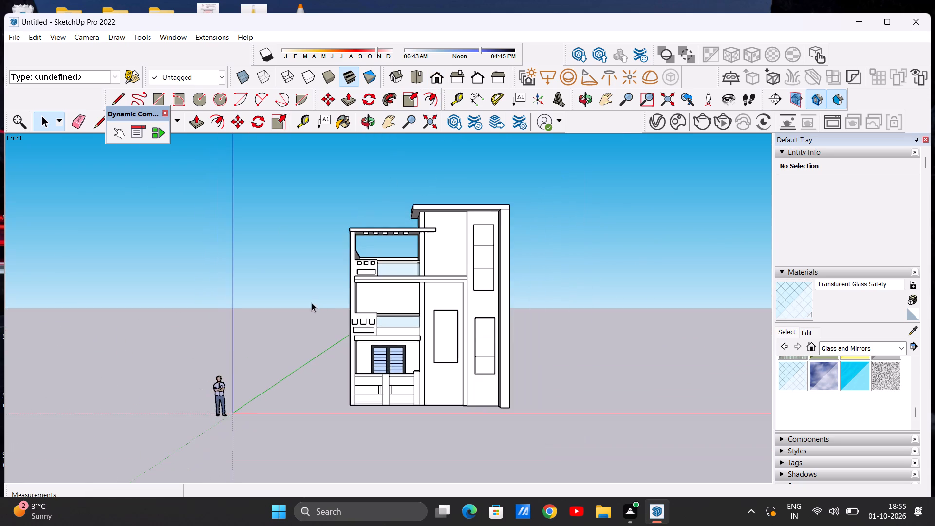
scroll(472, 283, "up", 6)
scroll(433, 287, "down", 8)
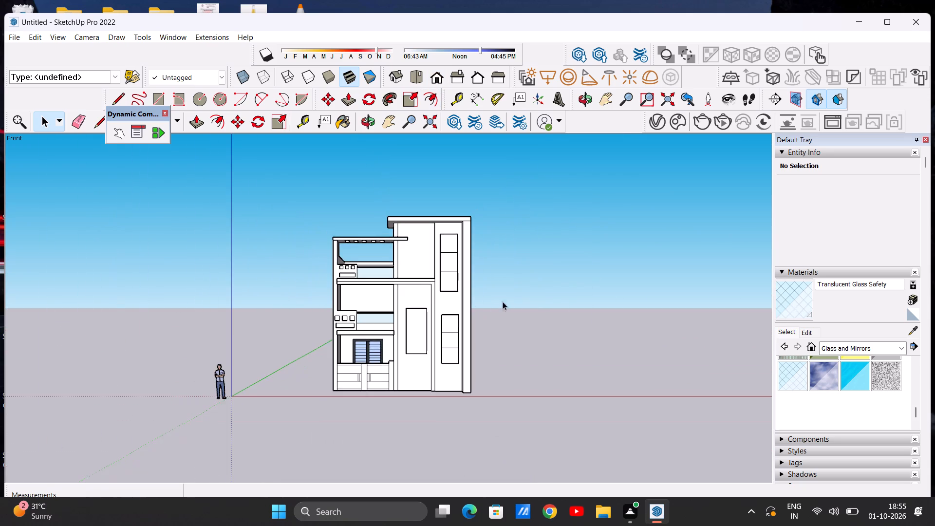
Examine the building model's front facade and roof from several angles.
scroll(511, 303, "up", 3)
middle_click_drag(446, 353, 449, 434)
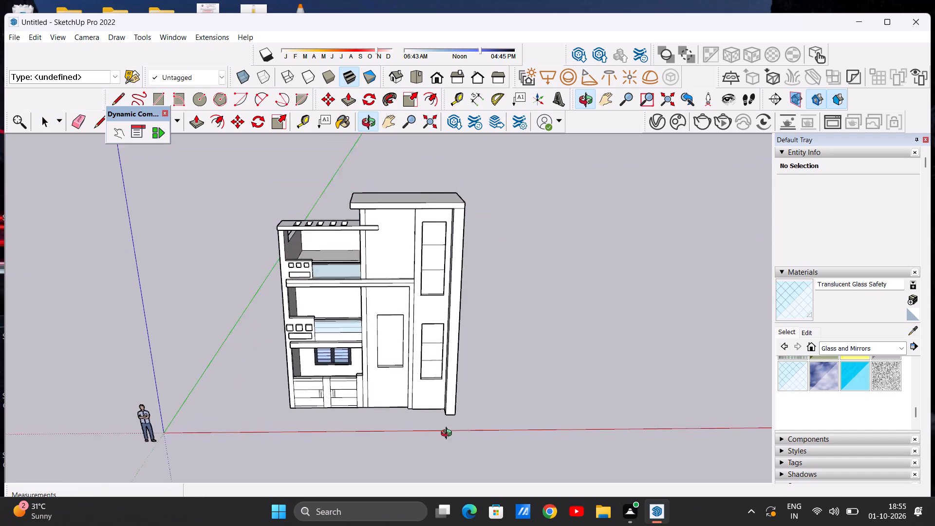
middle_click_drag(449, 434, 428, 376)
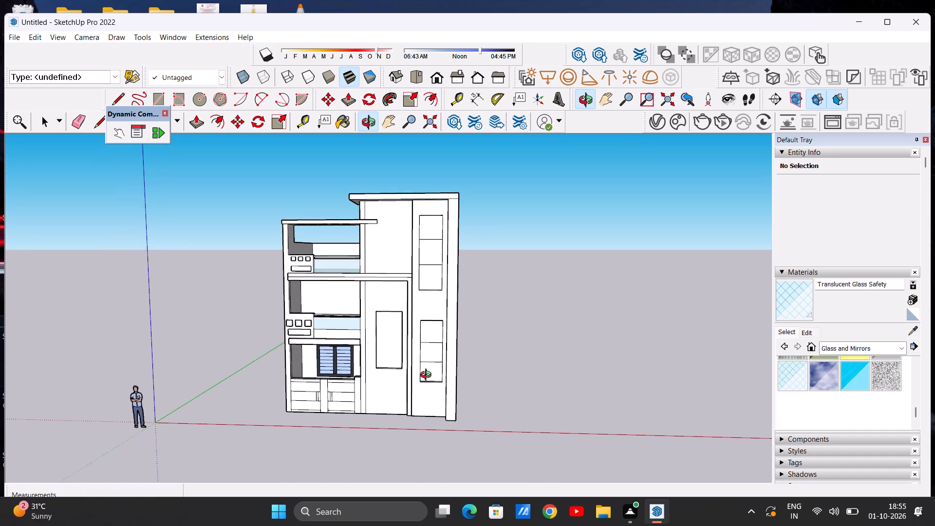
middle_click_drag(428, 376, 428, 359)
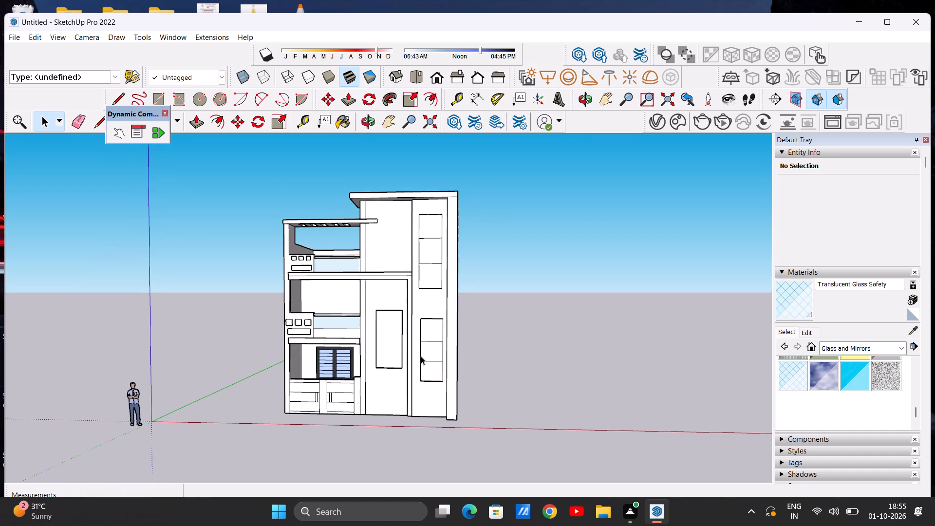
scroll(380, 316, "down", 6)
middle_click_drag(376, 285, 377, 293)
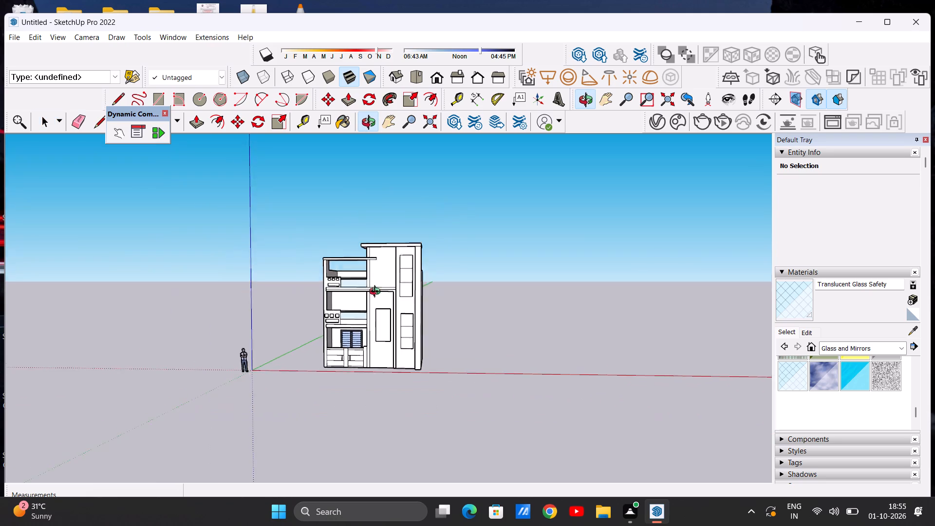
middle_click_drag(377, 293, 368, 430)
scroll(388, 308, "up", 1)
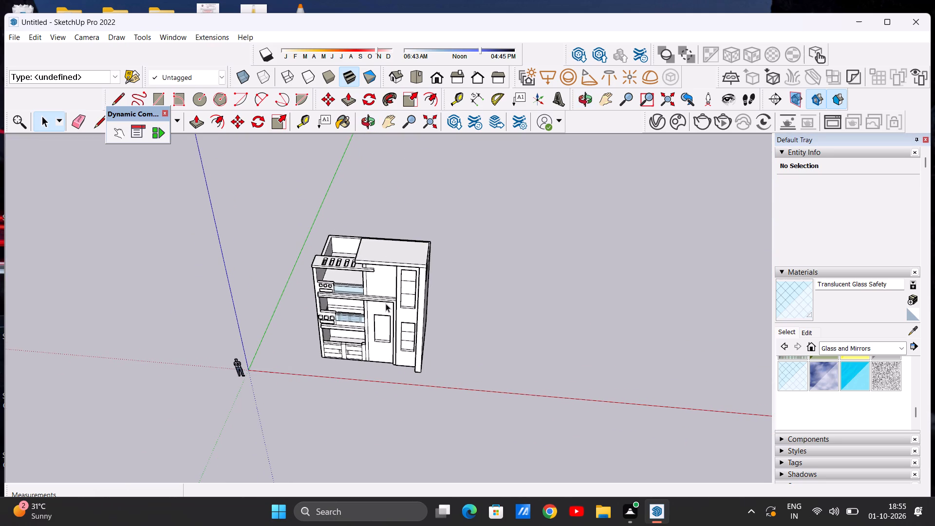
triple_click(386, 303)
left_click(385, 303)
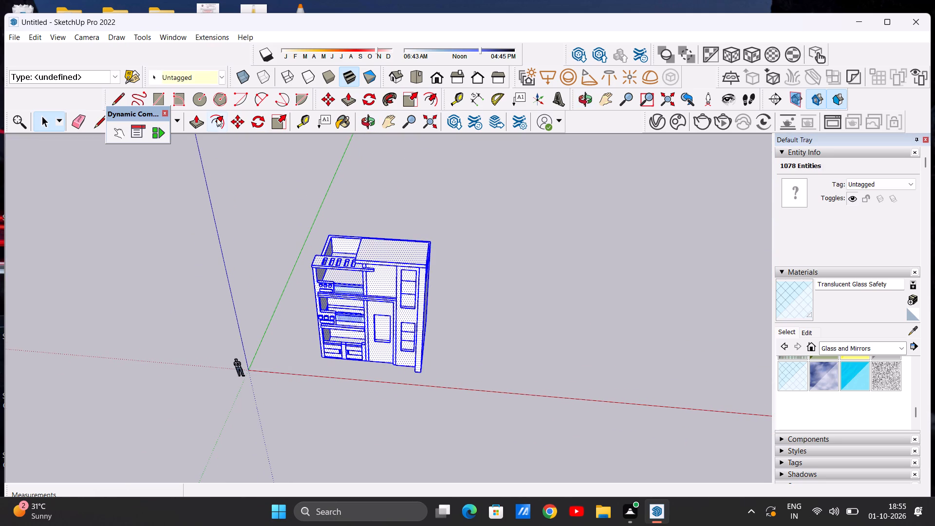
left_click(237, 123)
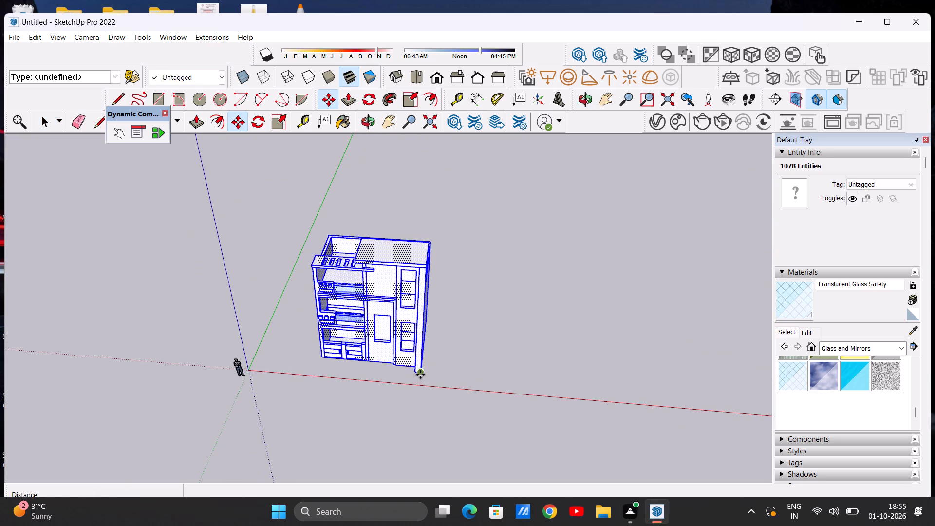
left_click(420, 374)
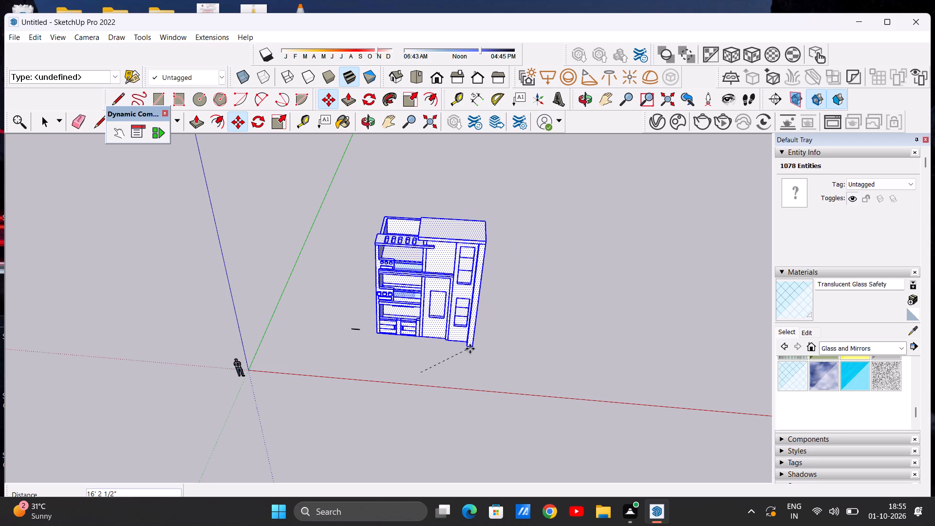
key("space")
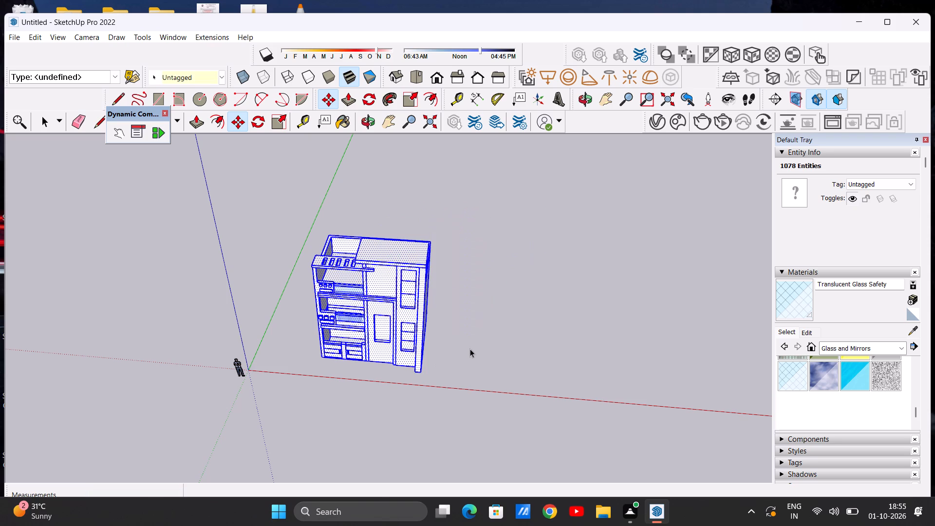
Select all the building's connected geometry and move it by its front bottom corner about 22' across the ground, off the stray edge.
left_click(381, 286)
triple_click(381, 286)
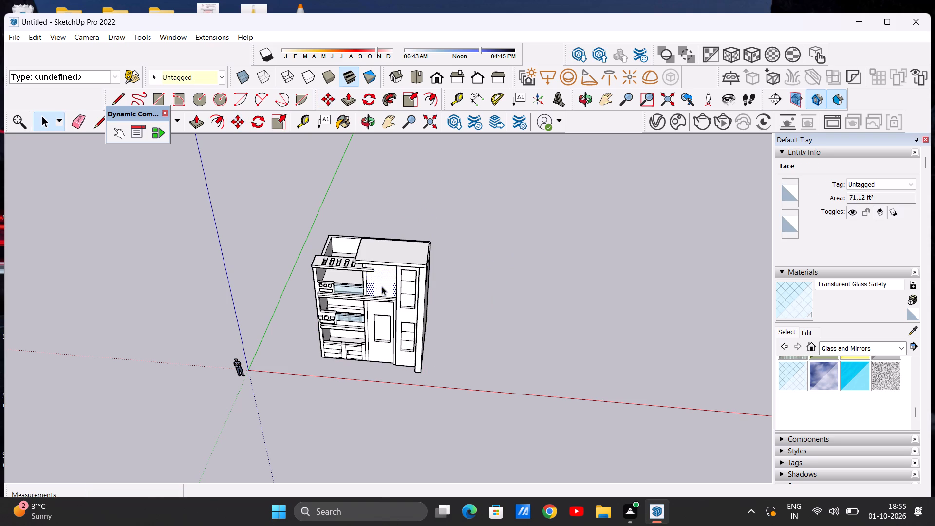
triple_click(382, 286)
left_click(383, 286)
middle_click_drag(270, 314, 458, 293)
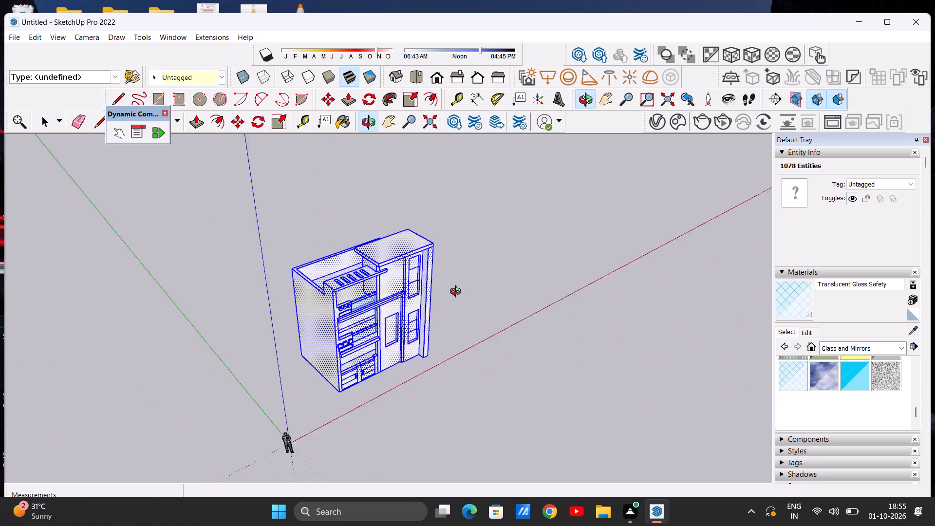
middle_click_drag(458, 293, 521, 279)
middle_click_drag(219, 393, 462, 341)
middle_click_drag(299, 419, 252, 399)
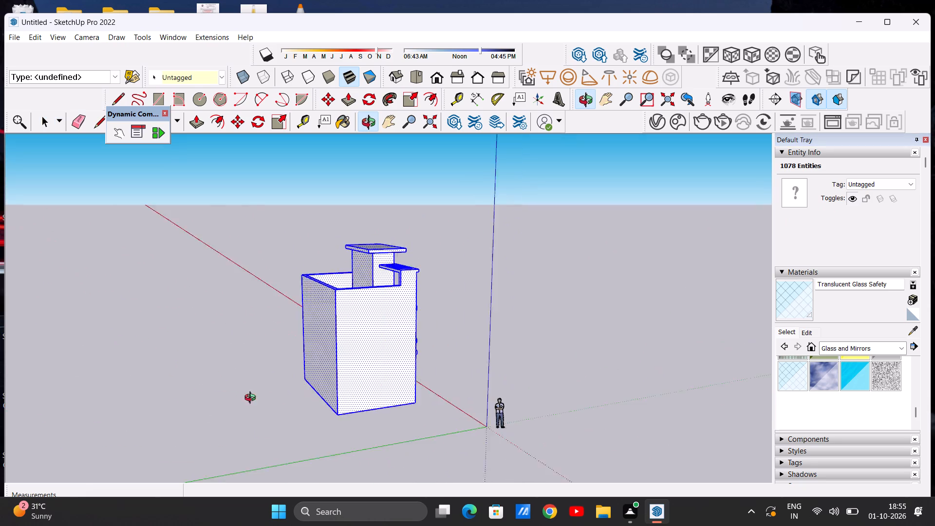
middle_click_drag(252, 399, 120, 400)
middle_click_drag(362, 415, 134, 413)
middle_click_drag(475, 414, 341, 394)
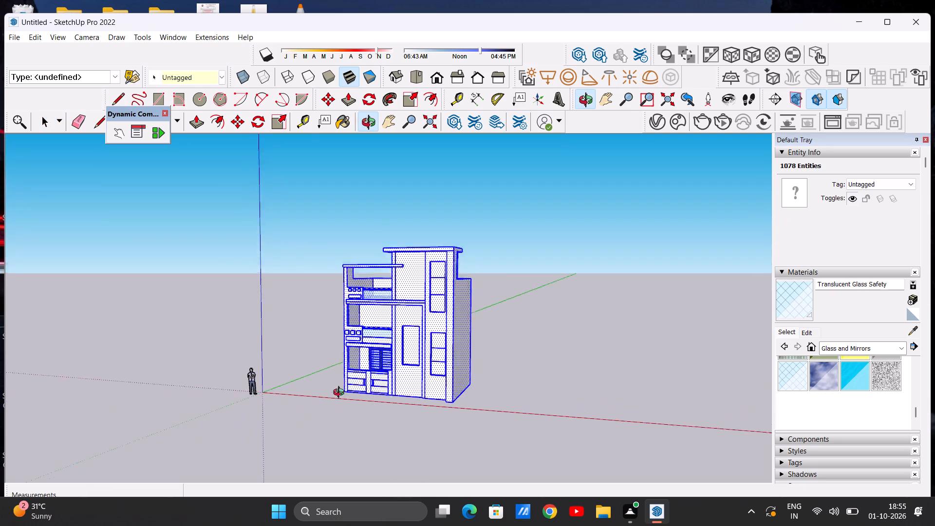
middle_click_drag(341, 394, 381, 472)
scroll(447, 385, "up", 4)
key("m")
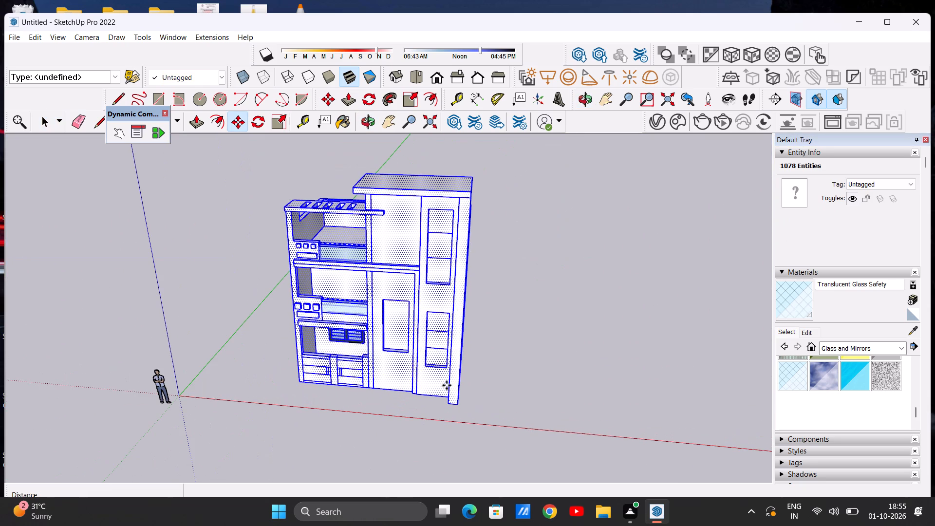
left_click(459, 407)
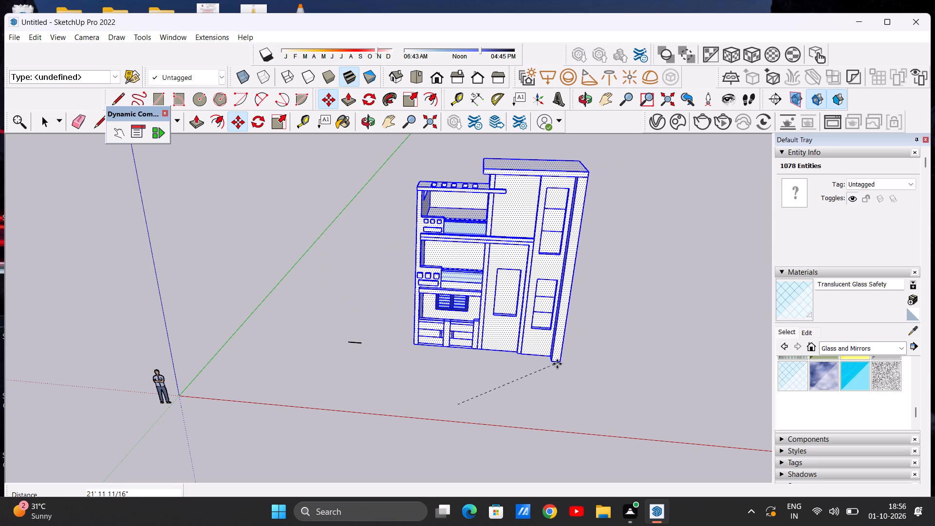
left_click(557, 364)
key("space")
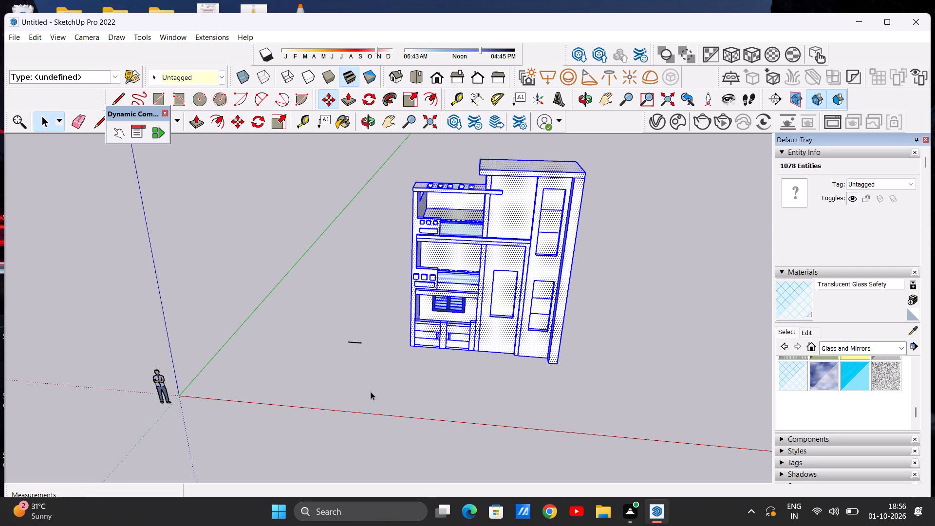
Inspect the moved building's side, underside and front, and clear the selection.
scroll(357, 383, "up", 5)
middle_click_drag(345, 374, 634, 326)
middle_click_drag(242, 389, 267, 382)
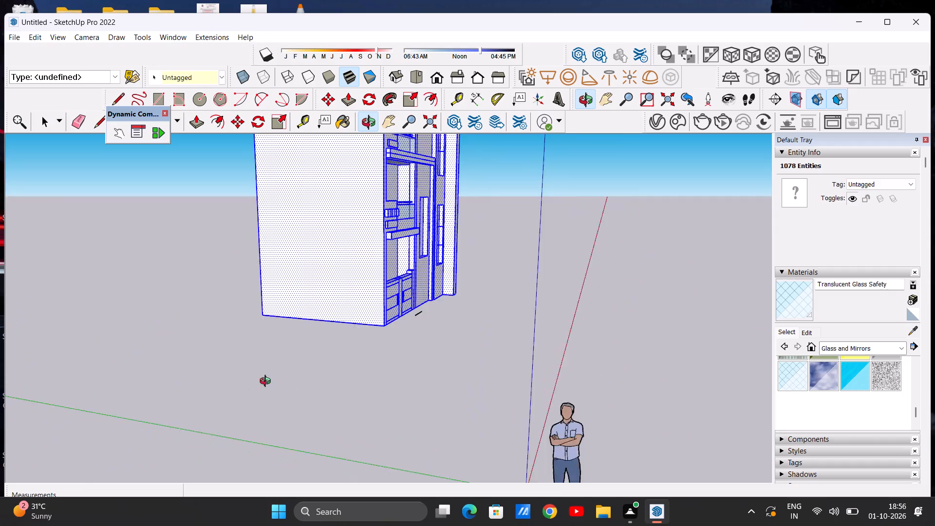
middle_click_drag(267, 382, 342, 254)
middle_click_drag(402, 324, 357, 318)
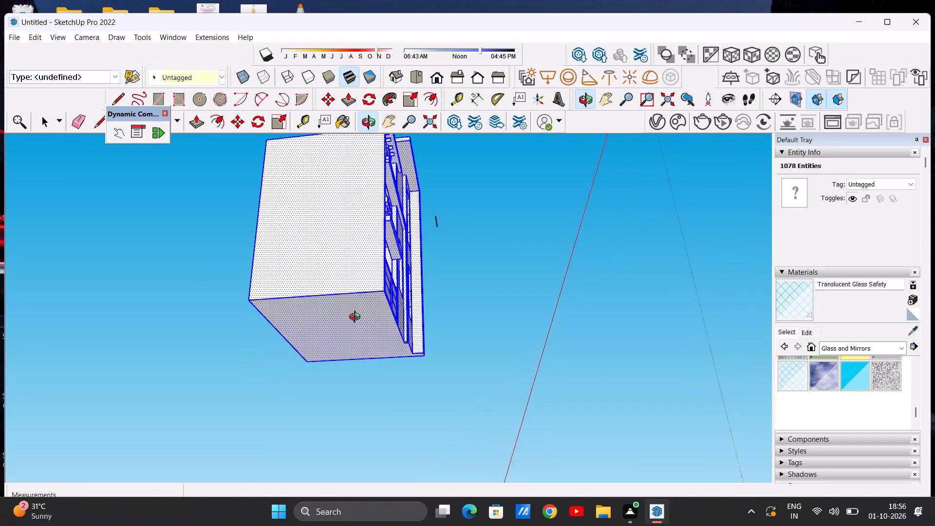
middle_click_drag(357, 318, 501, 263)
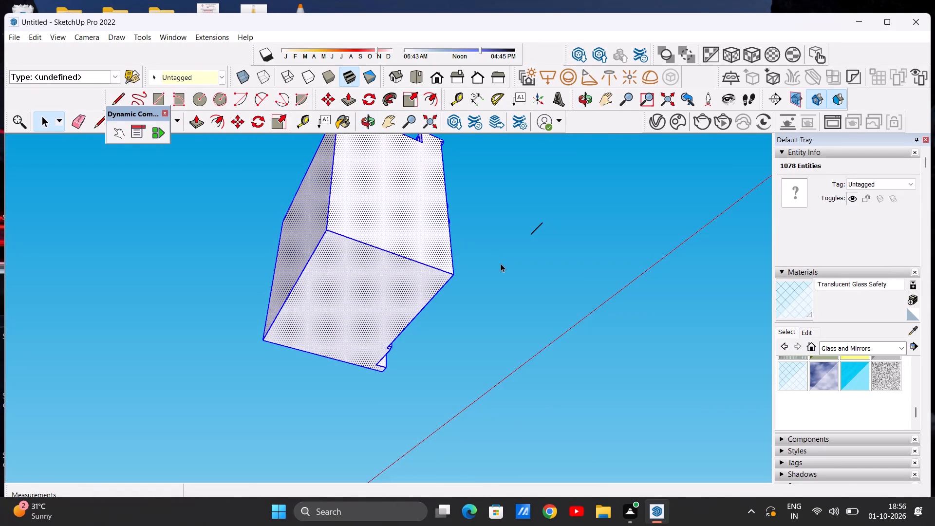
middle_click_drag(292, 305, 129, 416)
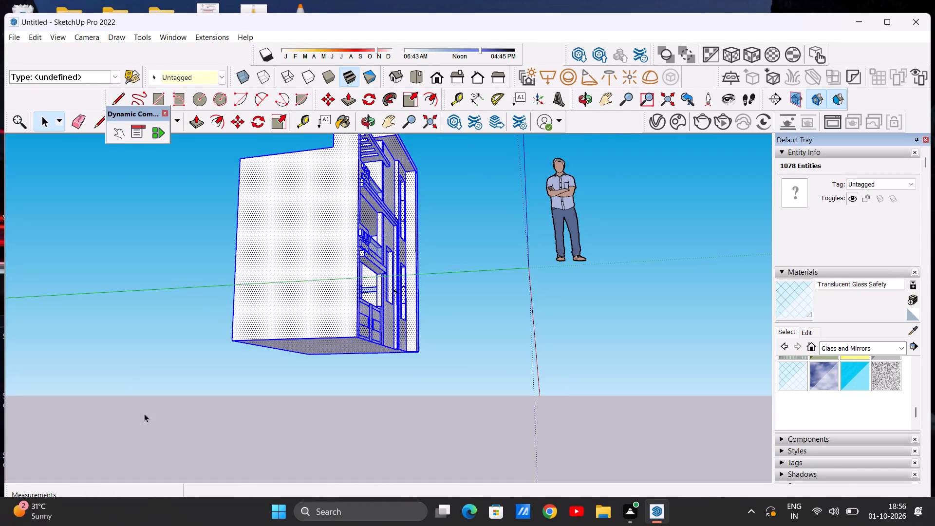
middle_click_drag(379, 357, 189, 429)
scroll(250, 348, "down", 5)
middle_click_drag(377, 327, 223, 331)
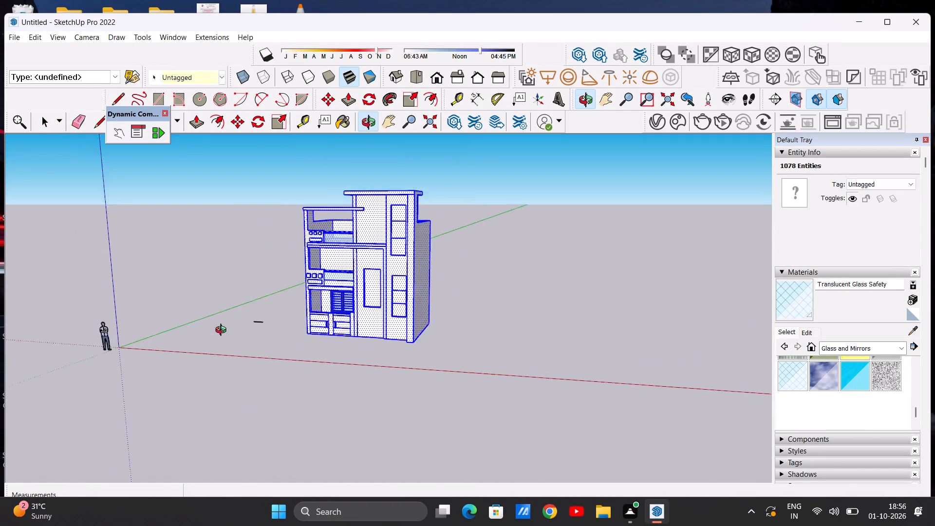
middle_click_drag(223, 331, 257, 371)
scroll(380, 289, "up", 6)
middle_click_drag(357, 366, 353, 344)
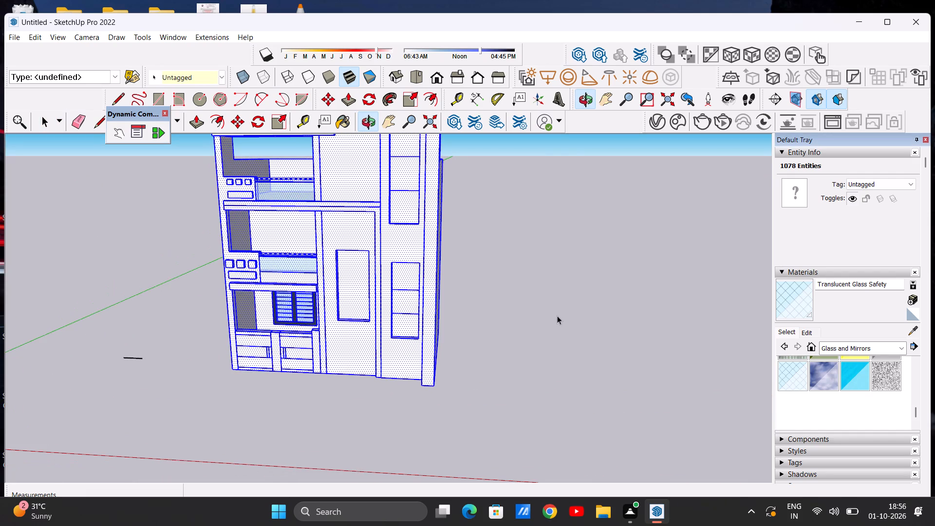
left_click(558, 315)
Examine the building's base, underside and facade, along with the loose line lying beside it.
scroll(391, 348, "down", 5)
middle_click_drag(342, 387, 337, 362)
scroll(306, 365, "up", 7)
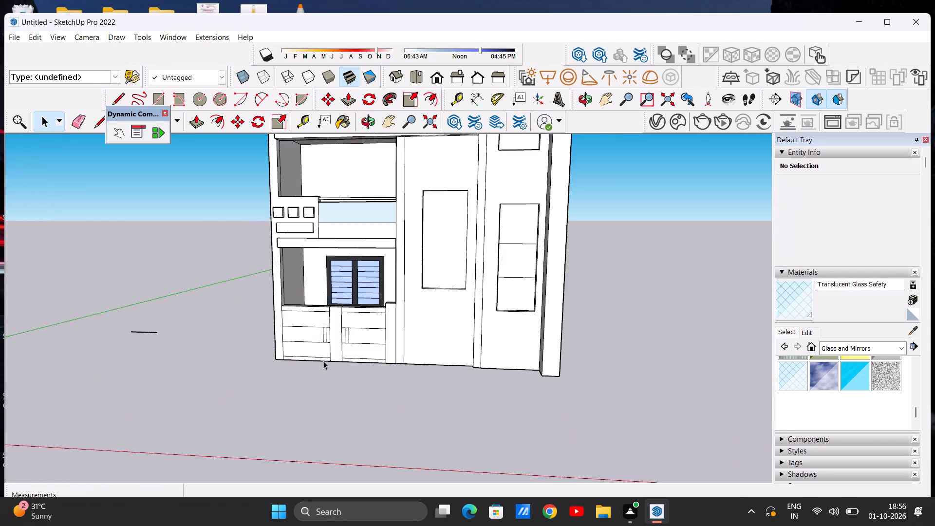
scroll(323, 361, "up", 12)
scroll(325, 389, "down", 2)
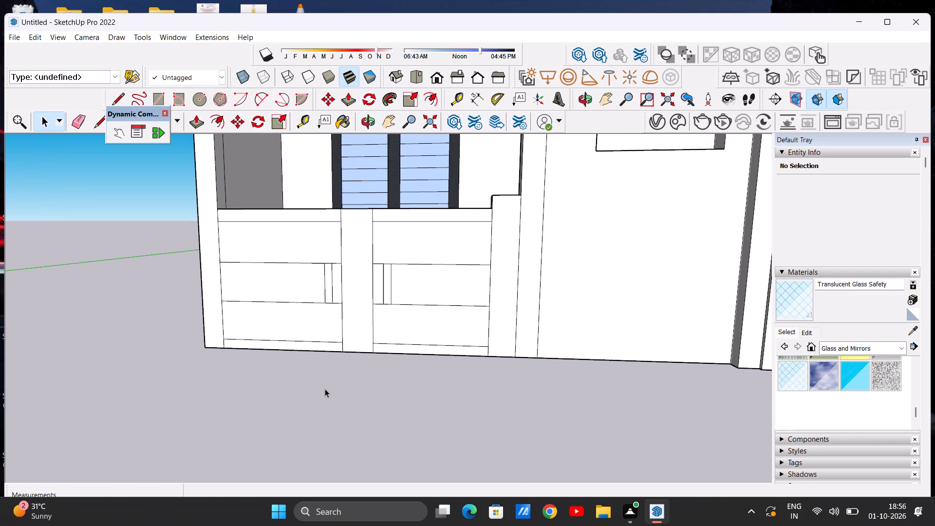
scroll(325, 389, "down", 11)
scroll(159, 338, "up", 2)
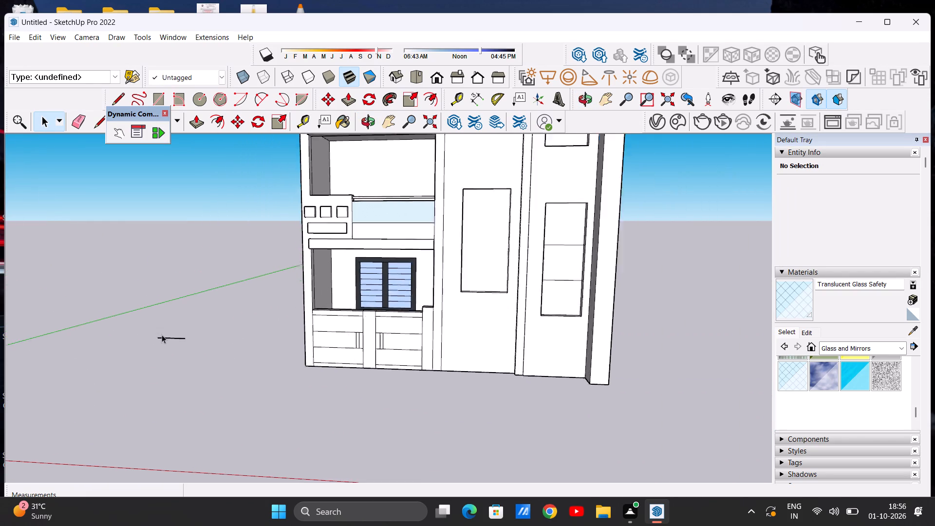
scroll(162, 335, "up", 19)
scroll(185, 342, "down", 9)
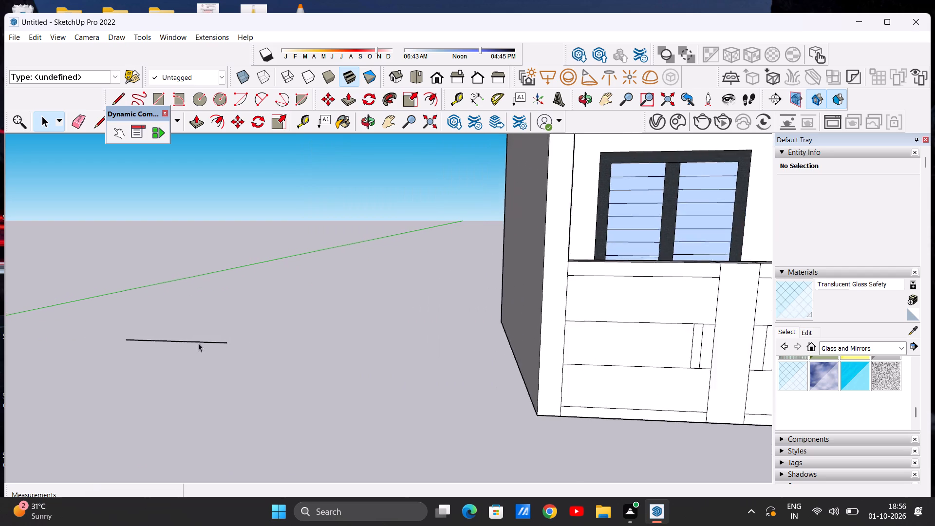
scroll(198, 343, "down", 1)
middle_click_drag(237, 358, 539, 303)
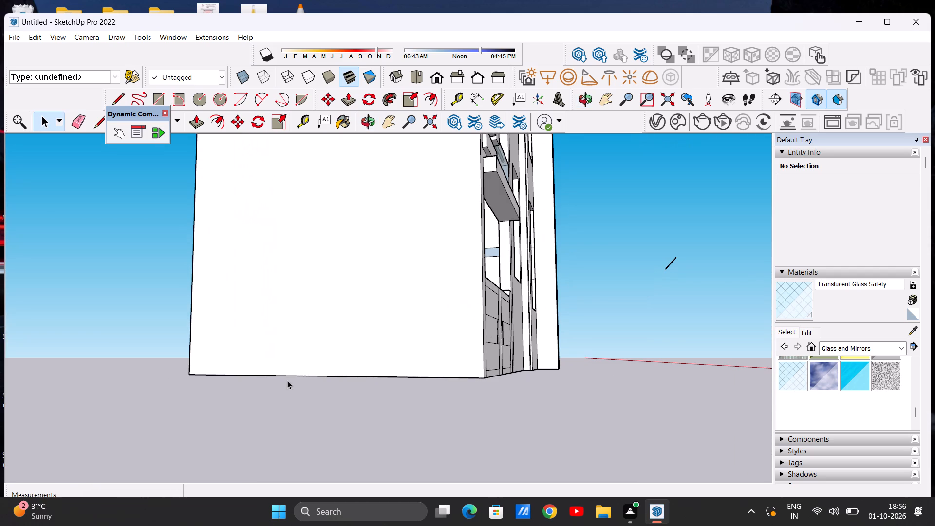
middle_click_drag(210, 385, 416, 330)
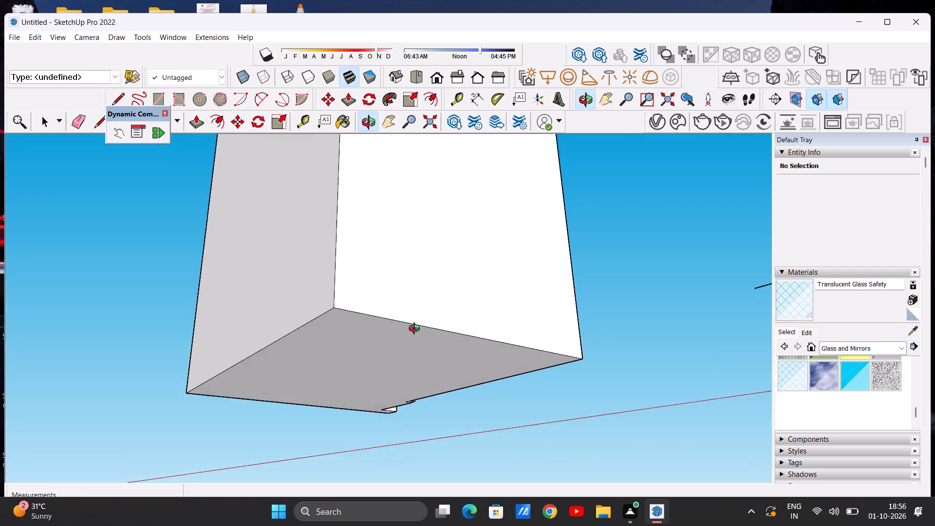
middle_click_drag(416, 330, 104, 435)
scroll(132, 407, "down", 5)
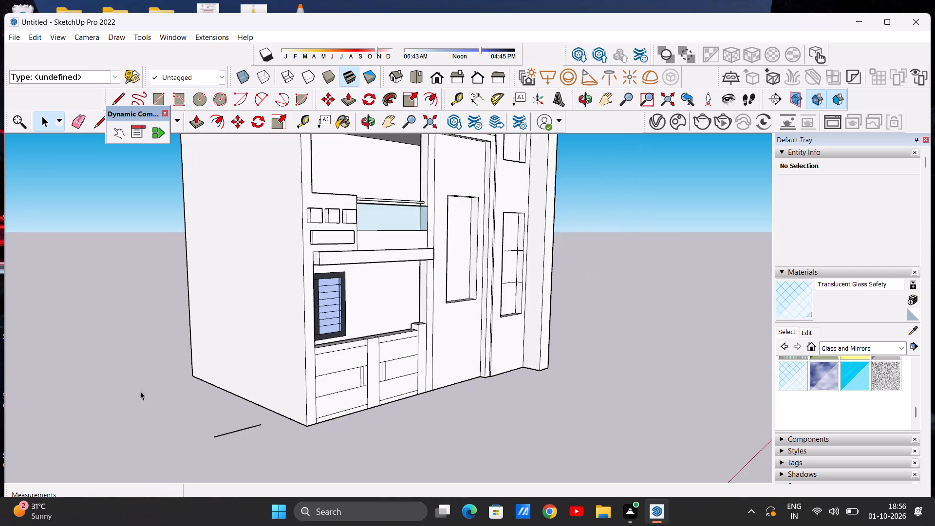
scroll(140, 391, "down", 4)
middle_click_drag(294, 402, 203, 398)
middle_click_drag(299, 406, 205, 423)
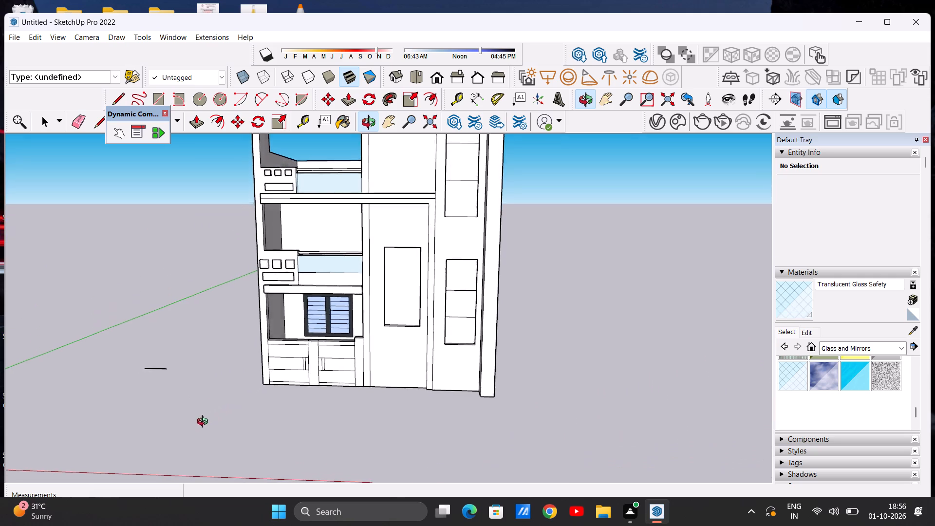
middle_click_drag(205, 423, 203, 423)
scroll(318, 402, "down", 2)
middle_click_drag(365, 423, 365, 301)
middle_click_drag(375, 437, 399, 475)
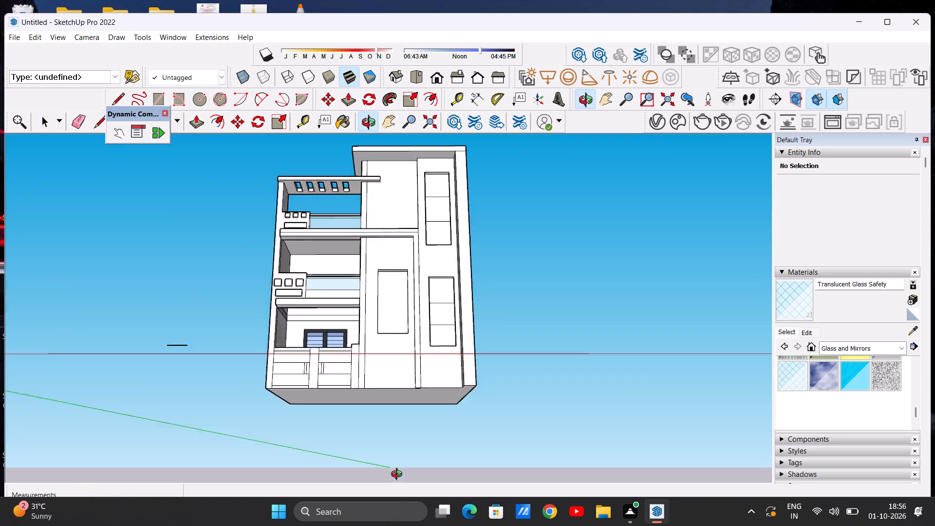
middle_click_drag(399, 475, 412, 522)
middle_click_drag(373, 413, 370, 441)
Delete the stray loose edge lying on the ground beside the building.
scroll(363, 395, "down", 6)
scroll(300, 404, "up", 7)
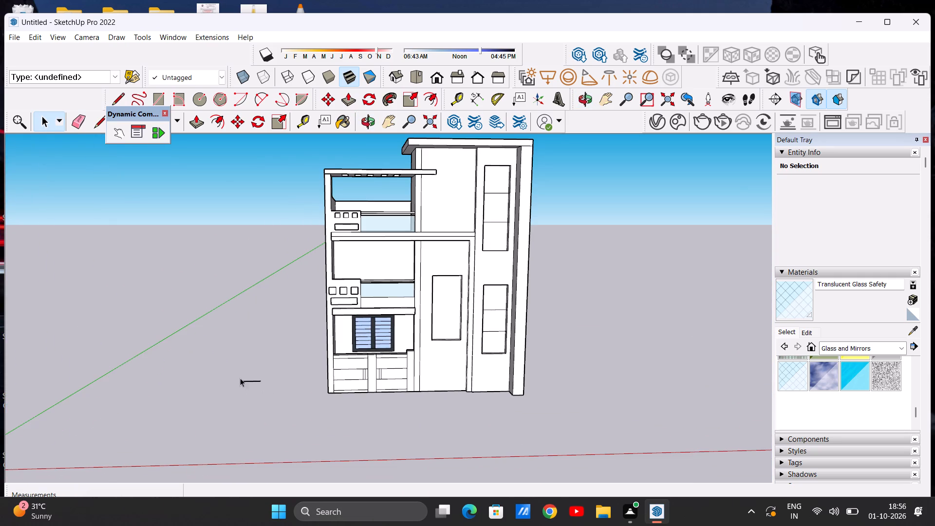
left_click_drag(253, 377, 250, 381)
left_click(250, 380)
left_click(250, 380)
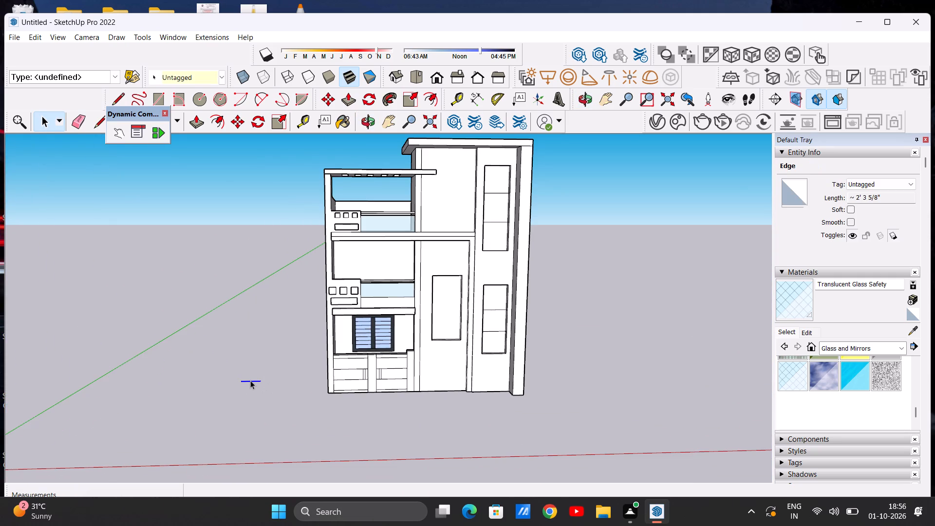
key("Delete")
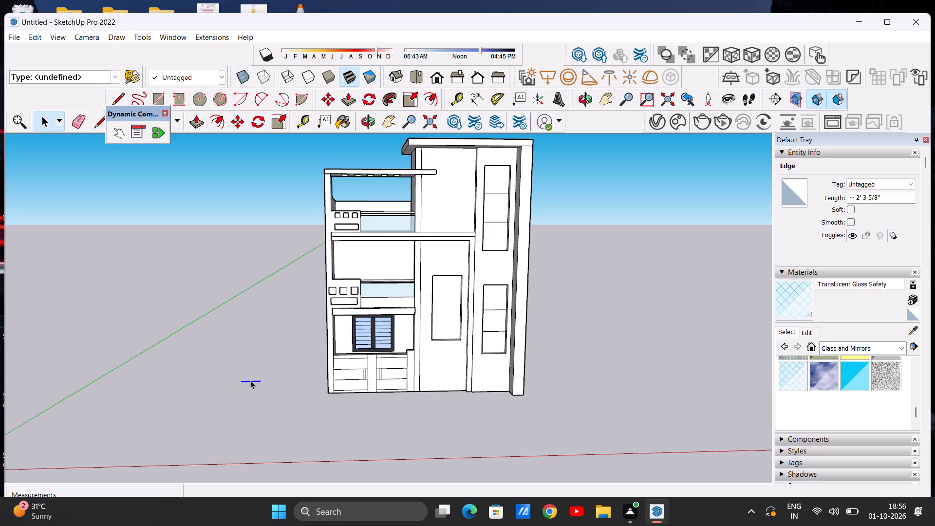
scroll(221, 377, "down", 7)
scroll(306, 353, "up", 7)
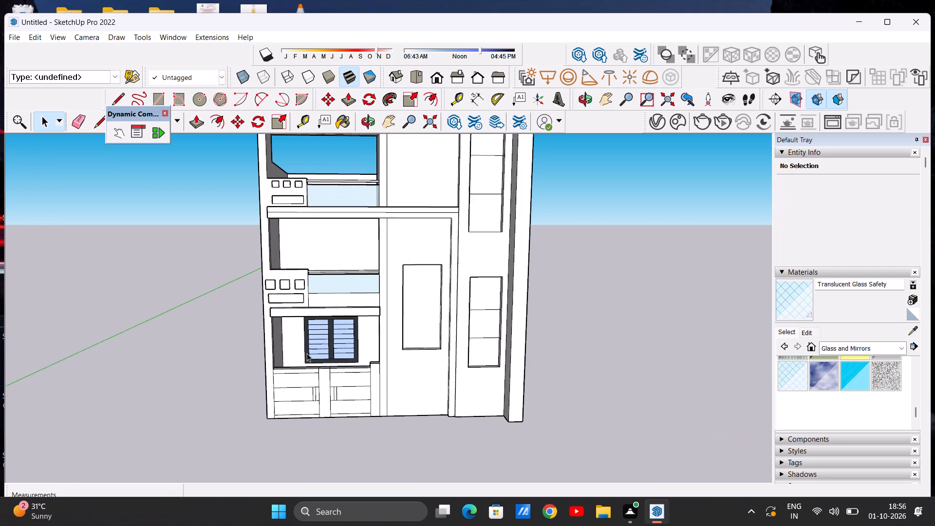
Examine the building's front elevation, including its balconies, slab bands and window recesses.
scroll(295, 344, "down", 4)
scroll(374, 370, "up", 3)
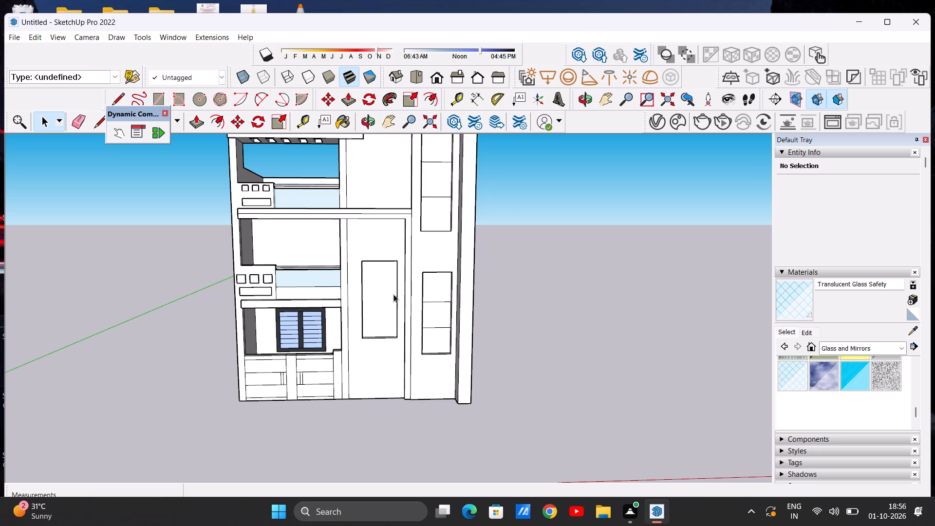
scroll(357, 302, "down", 8)
scroll(372, 288, "up", 3)
scroll(381, 292, "down", 3)
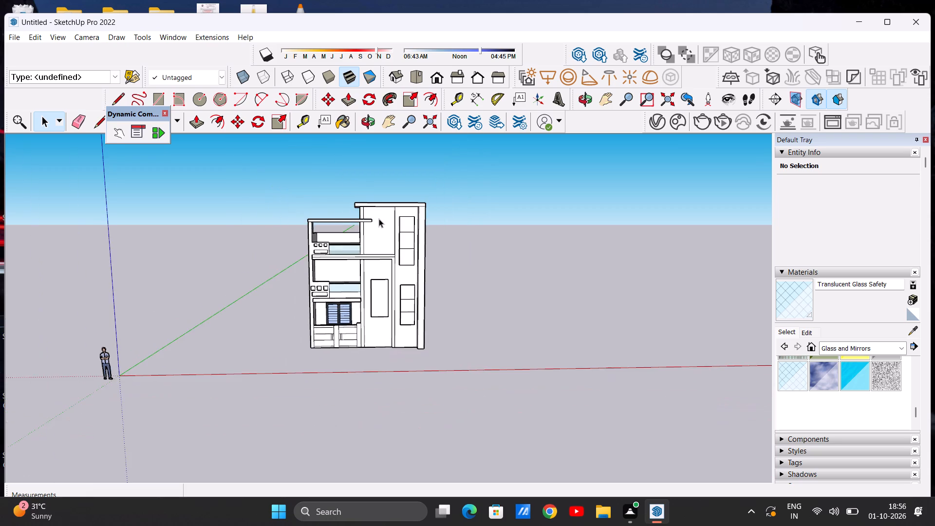
scroll(380, 211, "up", 5)
scroll(375, 290, "up", 1)
scroll(376, 239, "down", 3)
scroll(378, 330, "up", 2)
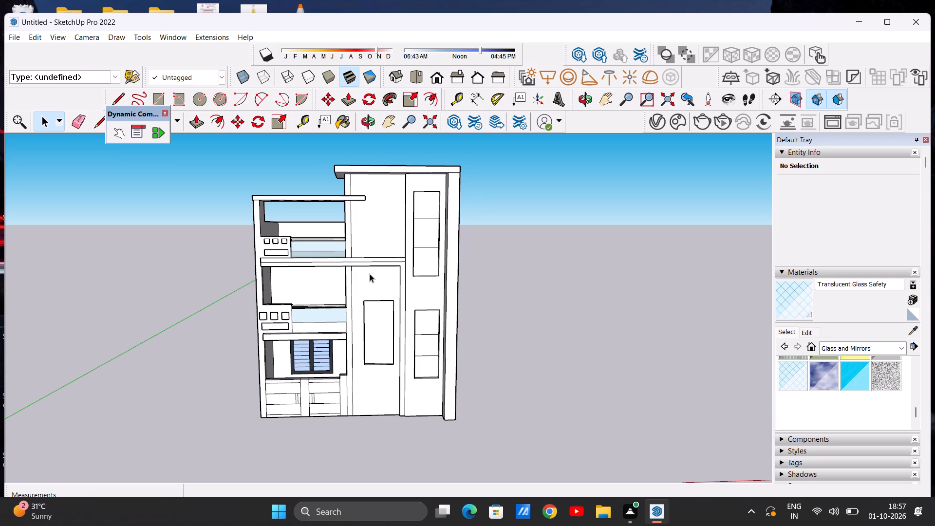
scroll(360, 261, "down", 1)
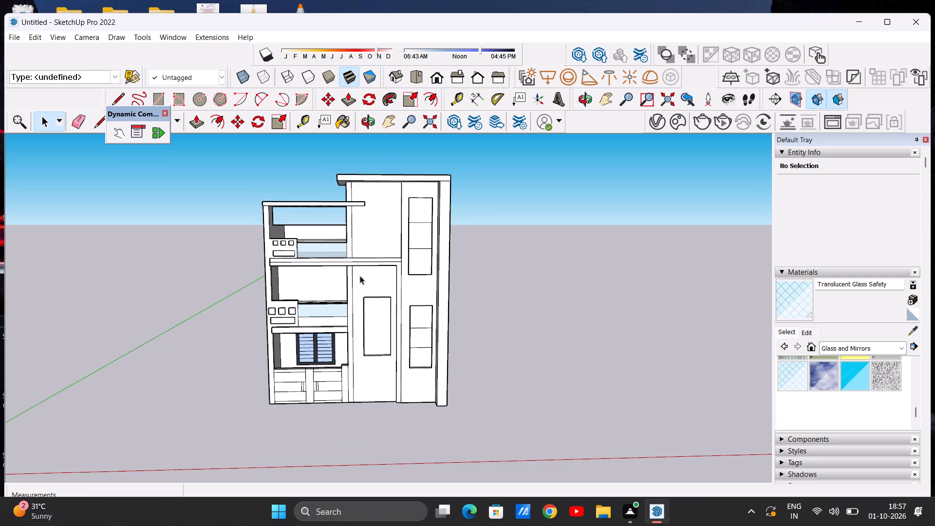
middle_click_drag(360, 276, 355, 258)
scroll(382, 258, "up", 2)
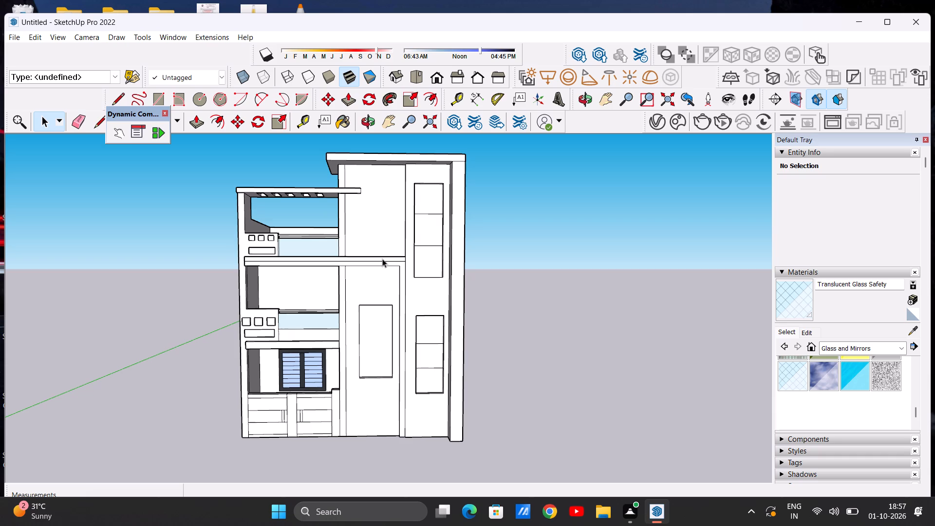
scroll(385, 261, "down", 8)
scroll(373, 246, "down", 20)
scroll(373, 246, "down", 3)
scroll(362, 290, "up", 8)
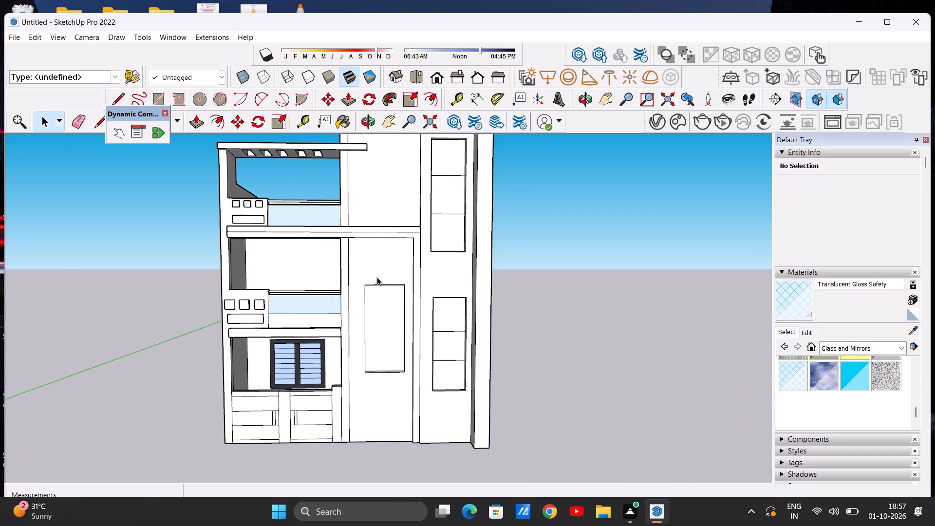
scroll(387, 275, "down", 6)
scroll(294, 227, "up", 4)
scroll(455, 235, "up", 3)
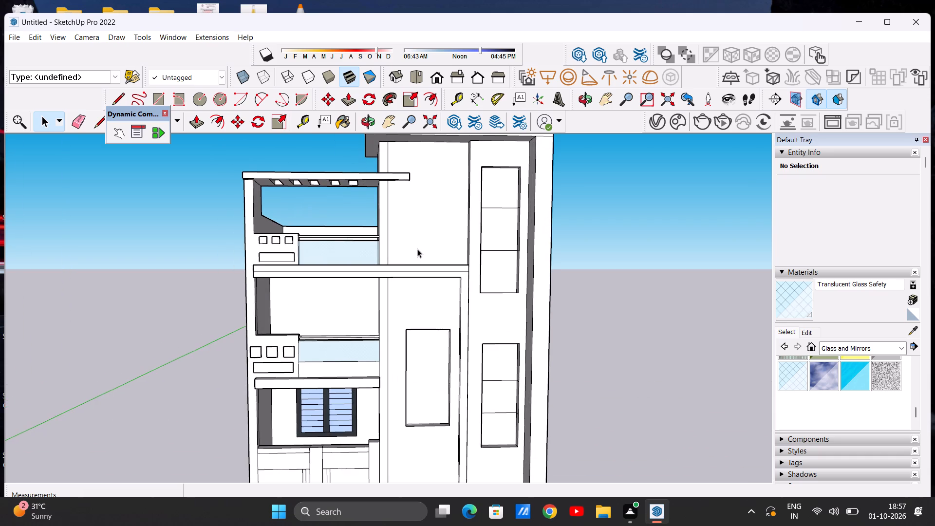
scroll(411, 250, "down", 5)
scroll(440, 243, "up", 1)
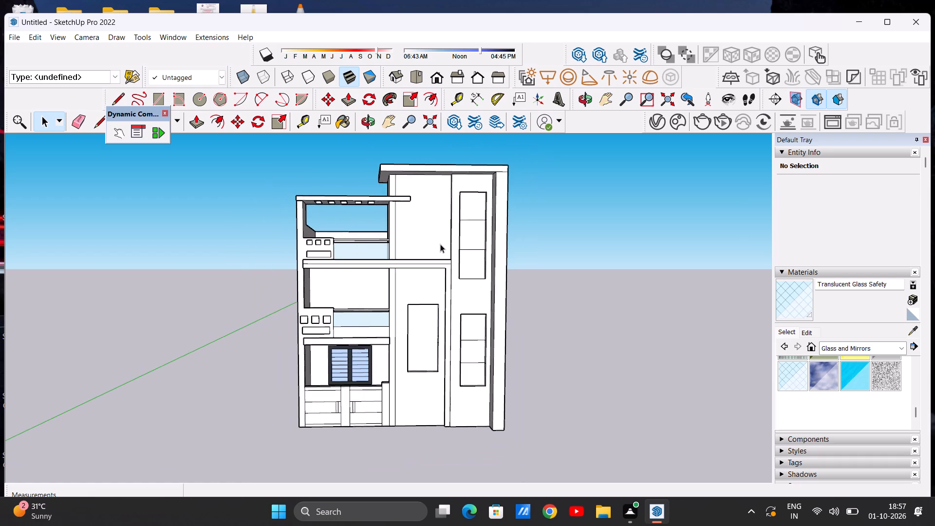
scroll(440, 244, "up", 1)
scroll(434, 254, "down", 1)
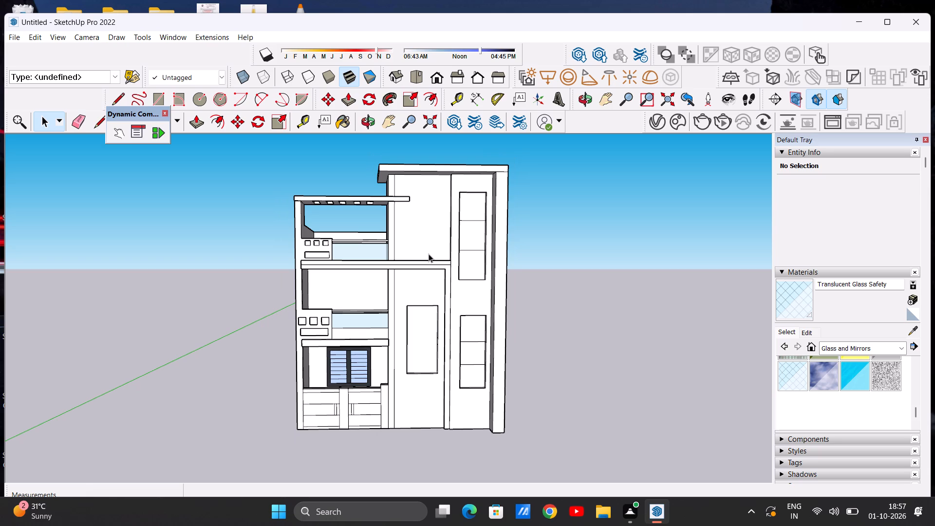
scroll(427, 254, "down", 3)
scroll(337, 306, "up", 5)
scroll(337, 285, "down", 3)
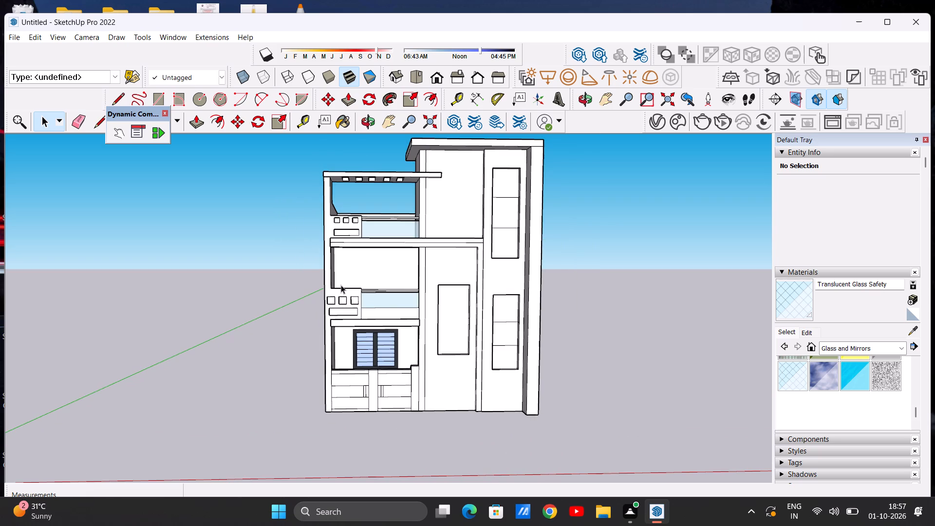
Draw a 9" horizontal line from the top corner of the first-floor balcony parapet across the pier to the facade's outer edge.
scroll(356, 304, "up", 5)
middle_click_drag(311, 302, 462, 289)
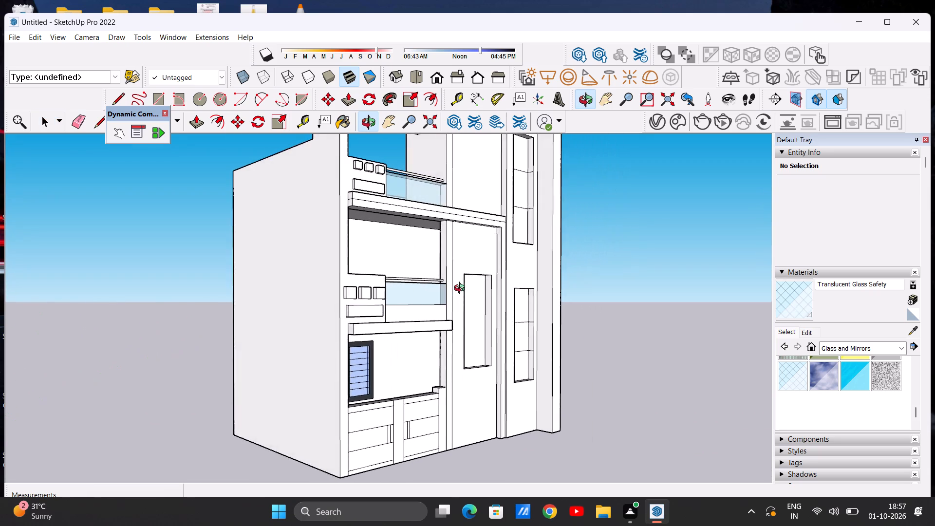
middle_click_drag(462, 289, 302, 298)
scroll(313, 274, "up", 3)
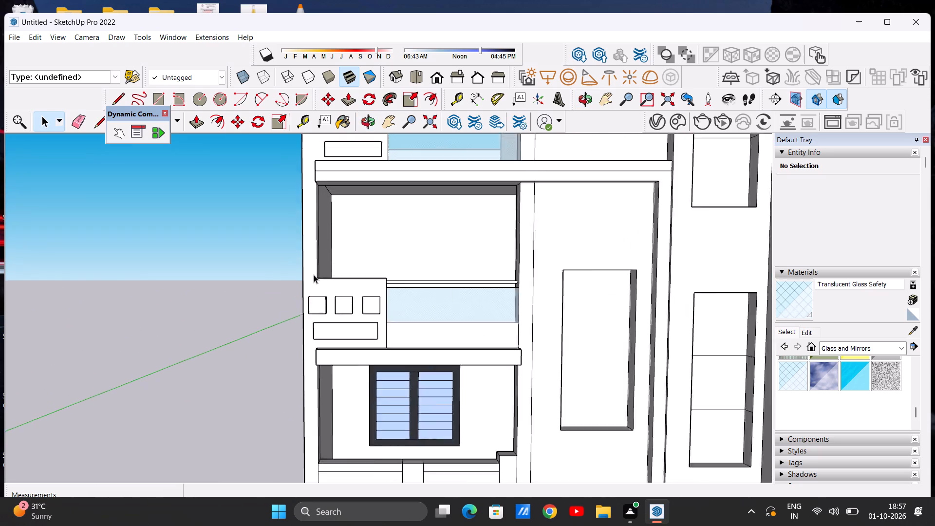
scroll(314, 275, "up", 10)
key("l")
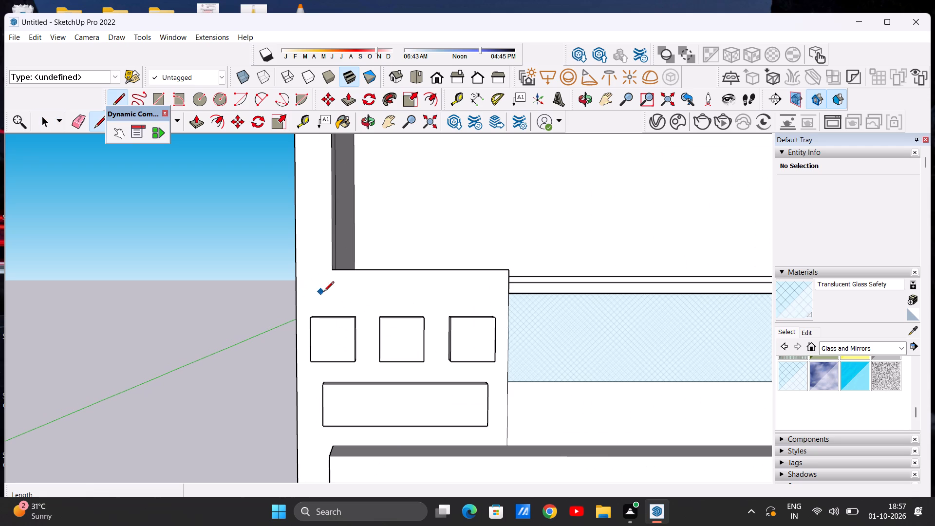
left_click(330, 270)
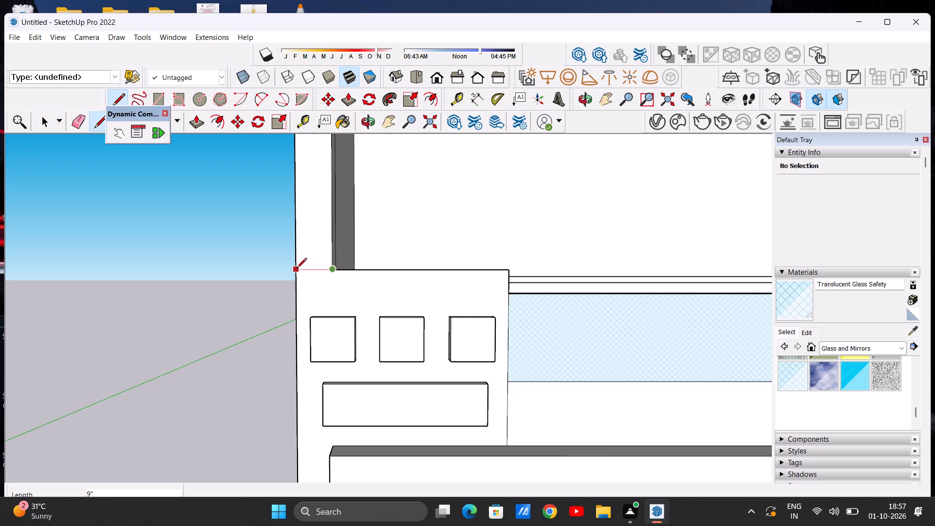
left_click(297, 269)
Draw a 9" horizontal line from the underside of the slab band above the louvred window to the facade's outer edge.
scroll(321, 271, "down", 3)
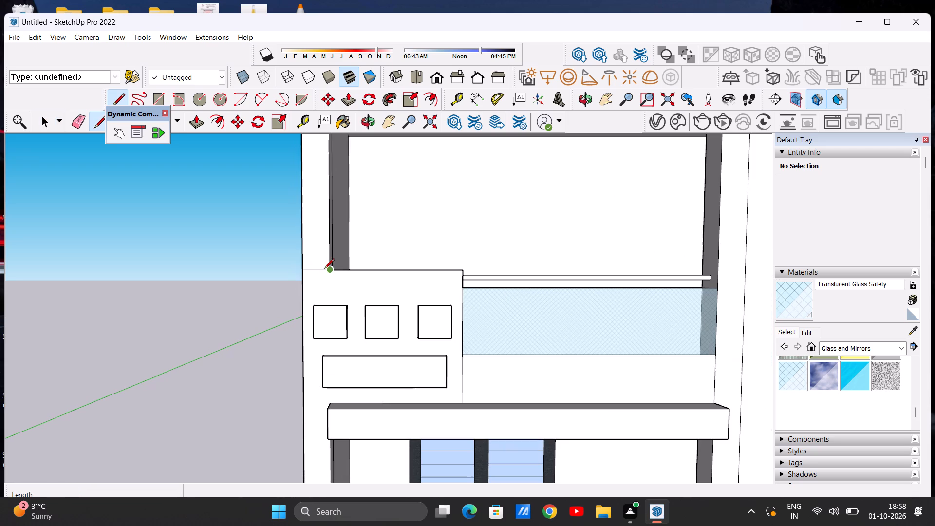
scroll(328, 270, "down", 5)
scroll(328, 403, "up", 4)
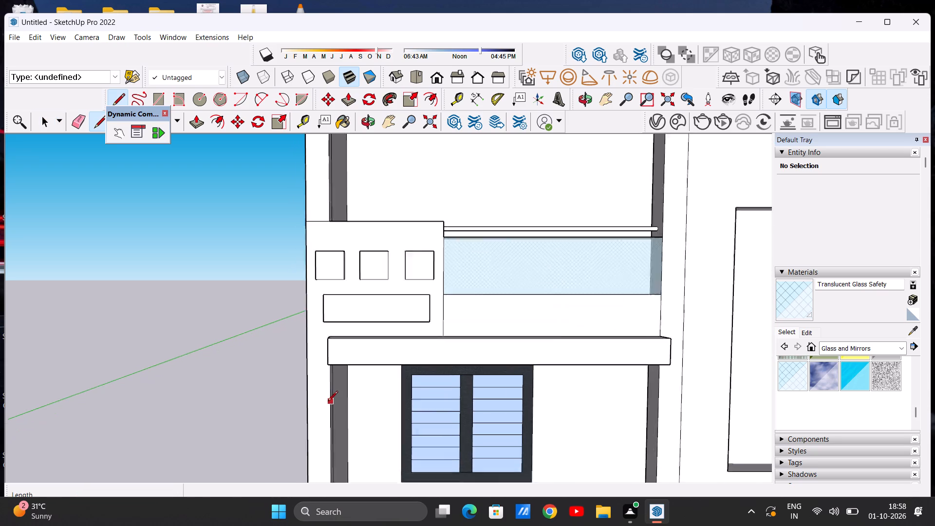
scroll(328, 402, "up", 1)
scroll(342, 379, "down", 3)
middle_click_drag(336, 346, 334, 402)
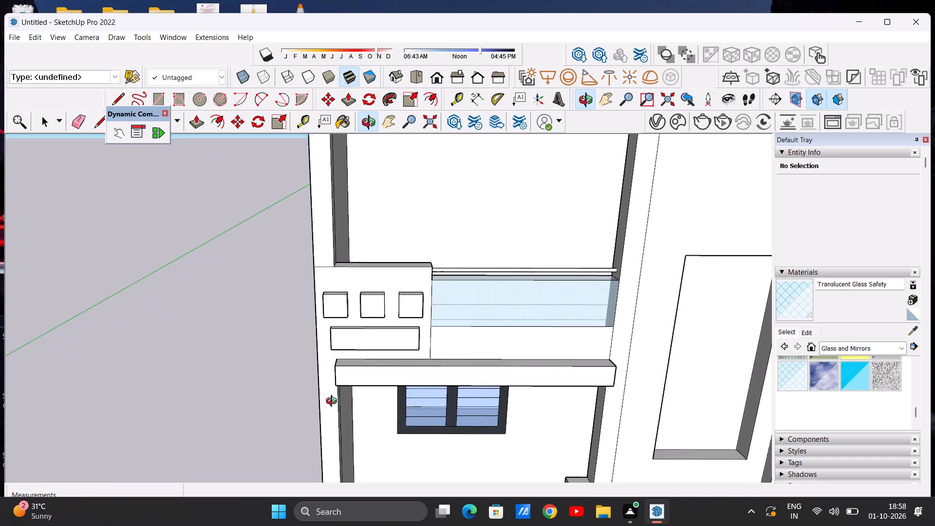
middle_click_drag(334, 402, 331, 404)
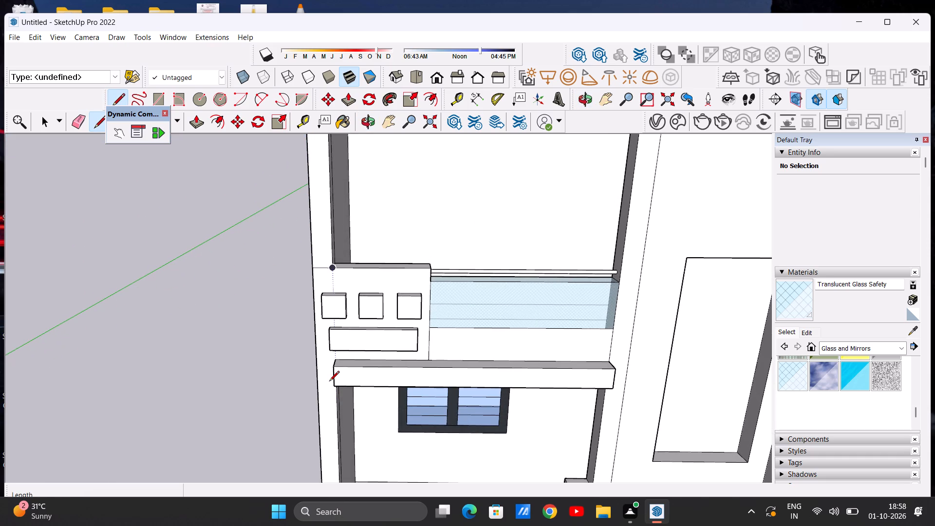
scroll(329, 382, "down", 2)
middle_click_drag(332, 405, 334, 355)
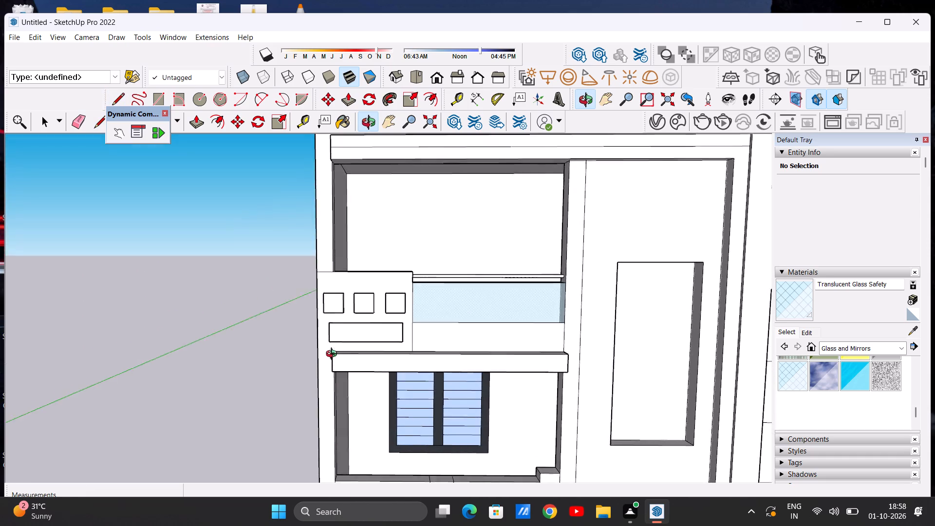
middle_click_drag(334, 355, 336, 343)
scroll(336, 363, "up", 5)
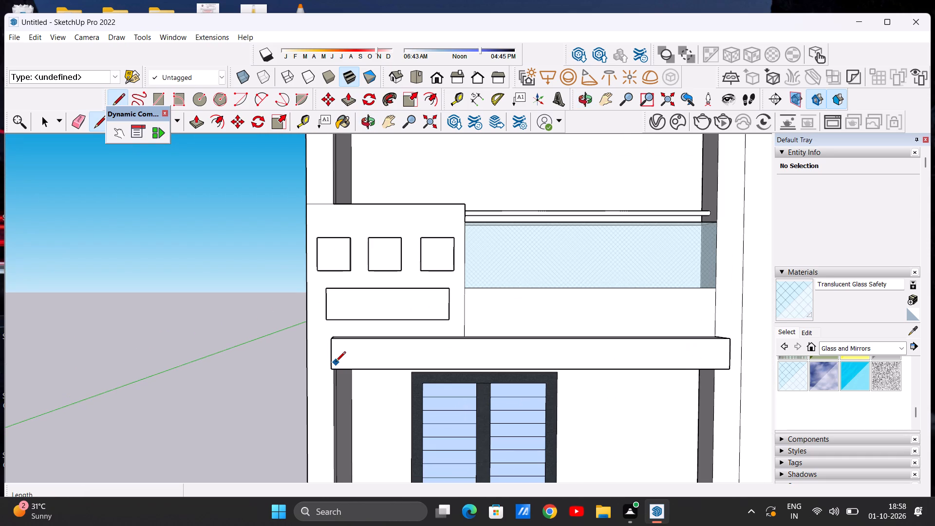
middle_click_drag(315, 360, 370, 357)
scroll(355, 345, "up", 5)
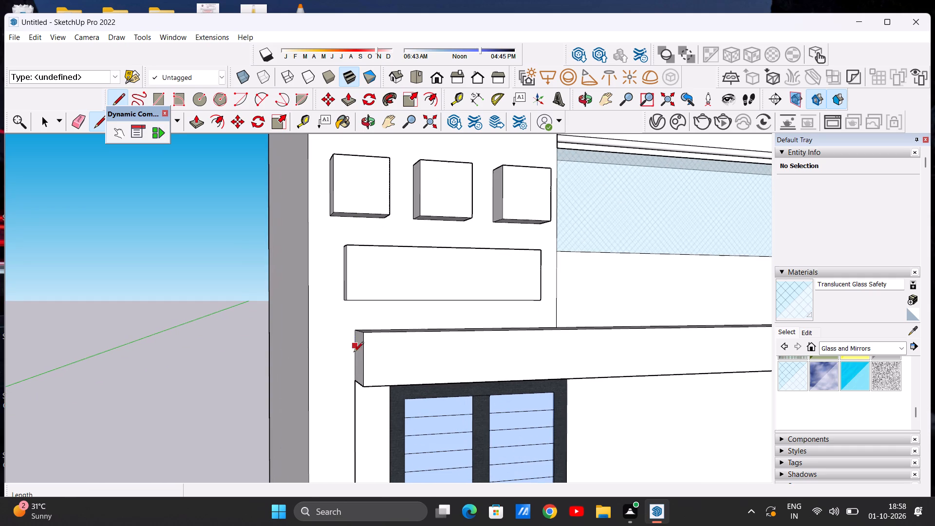
left_click(353, 384)
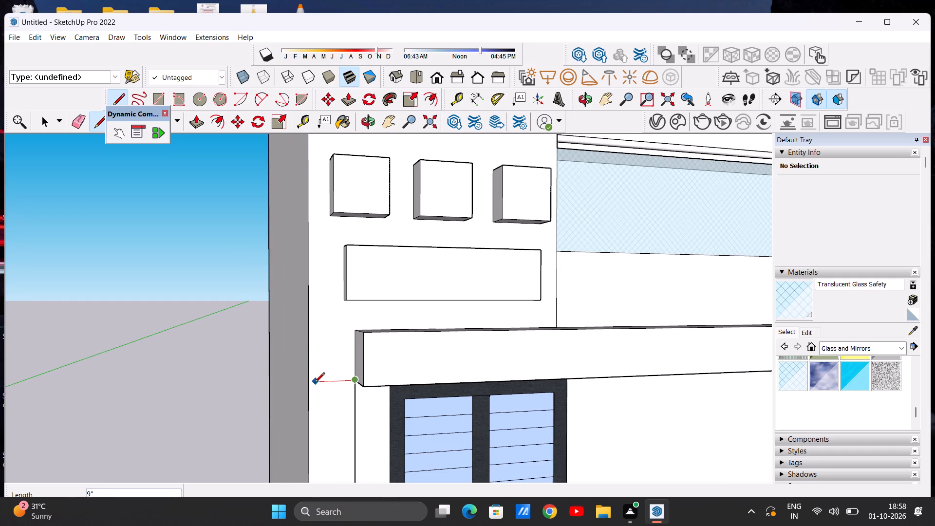
left_click(311, 384)
key("space")
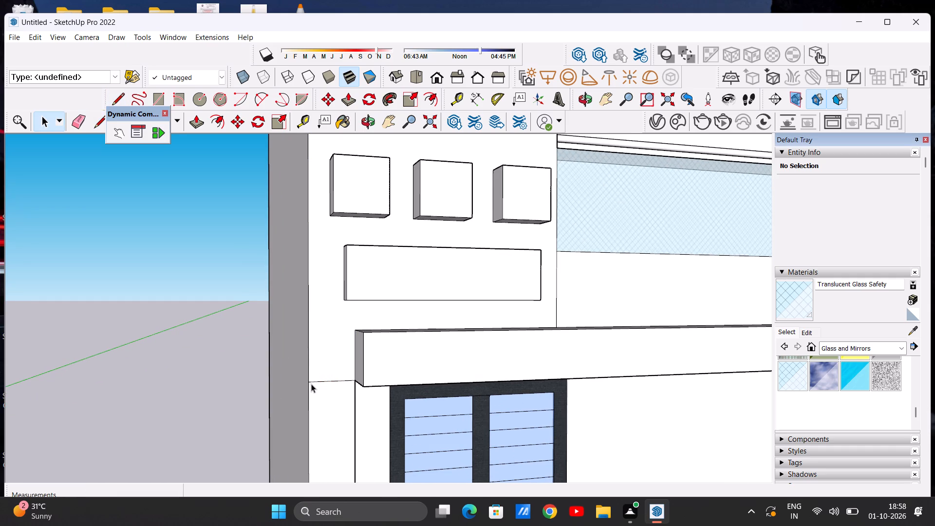
Draw a horizontal line from the mid-height line of the upper slab band across the pier to the facade's outer edge.
scroll(291, 326, "down", 15)
middle_click_drag(352, 330, 329, 330)
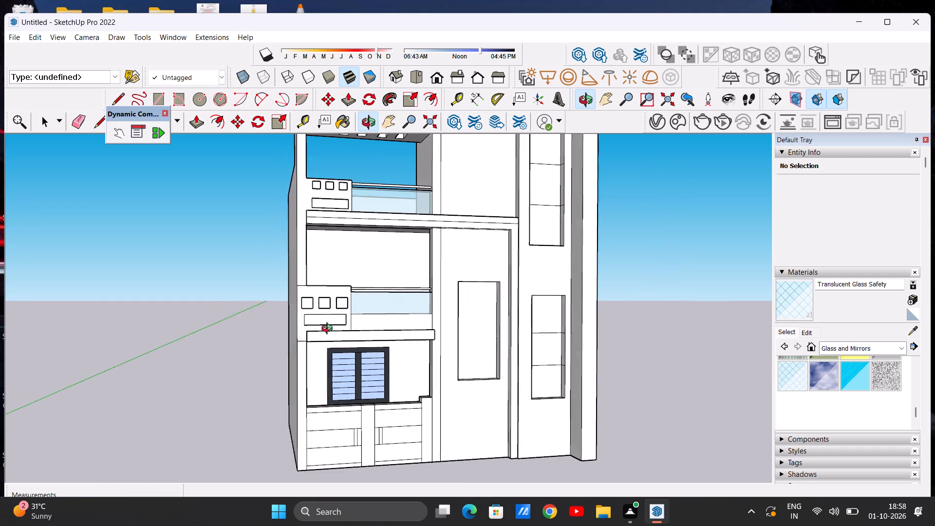
middle_click_drag(329, 330, 309, 335)
scroll(307, 338, "down", 3)
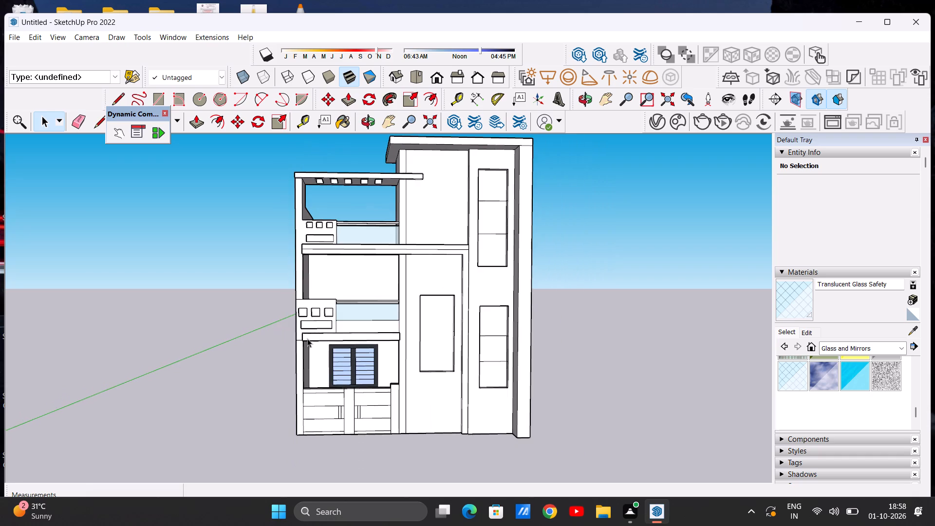
scroll(301, 230, "up", 13)
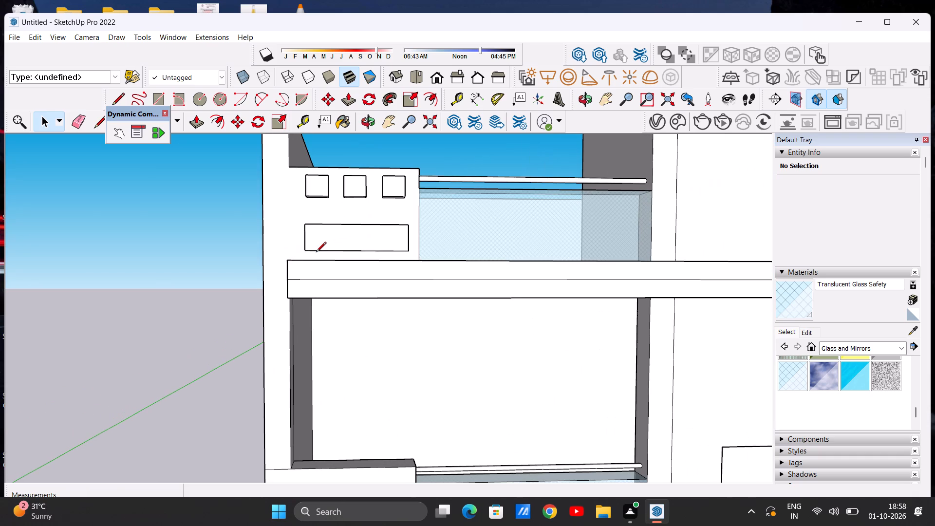
key("l")
middle_click_drag(271, 283, 353, 284)
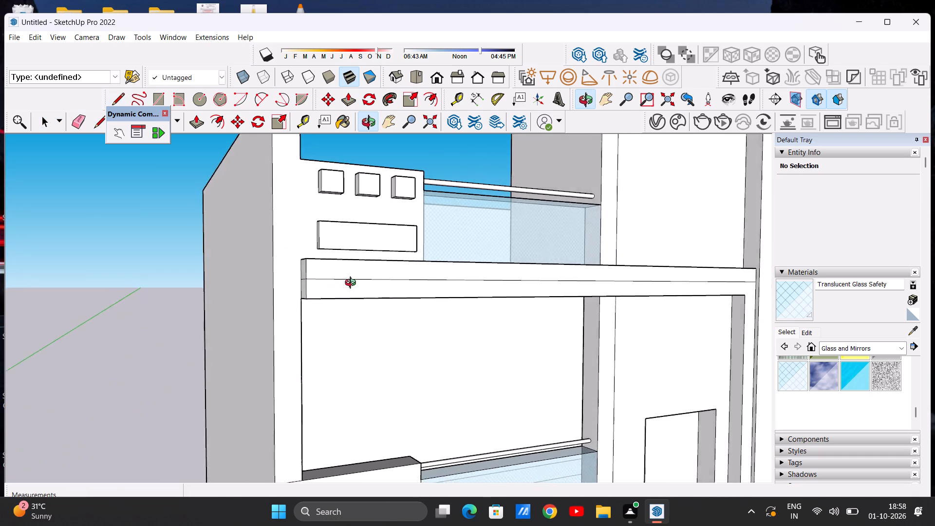
middle_click_drag(353, 284, 392, 298)
middle_click_drag(393, 299, 399, 307)
scroll(318, 292, "up", 7)
left_click(316, 293)
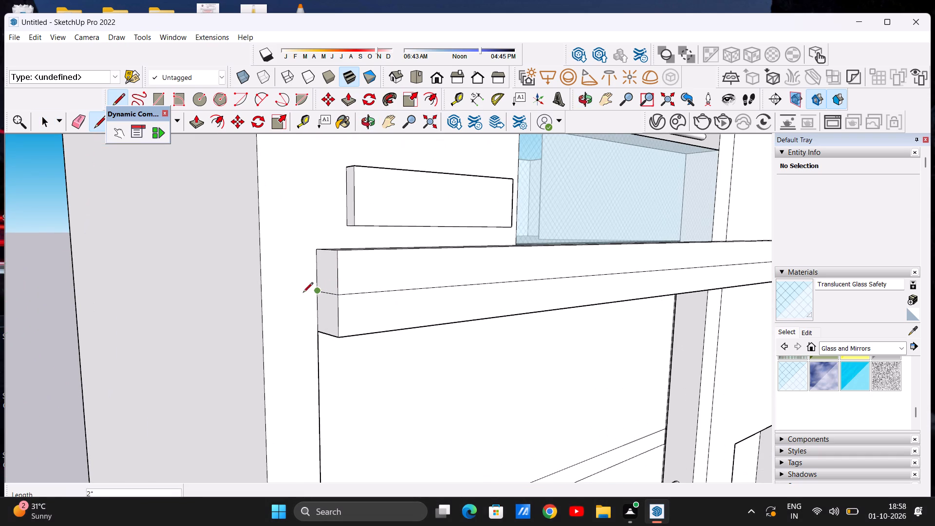
left_click(261, 297)
key("space")
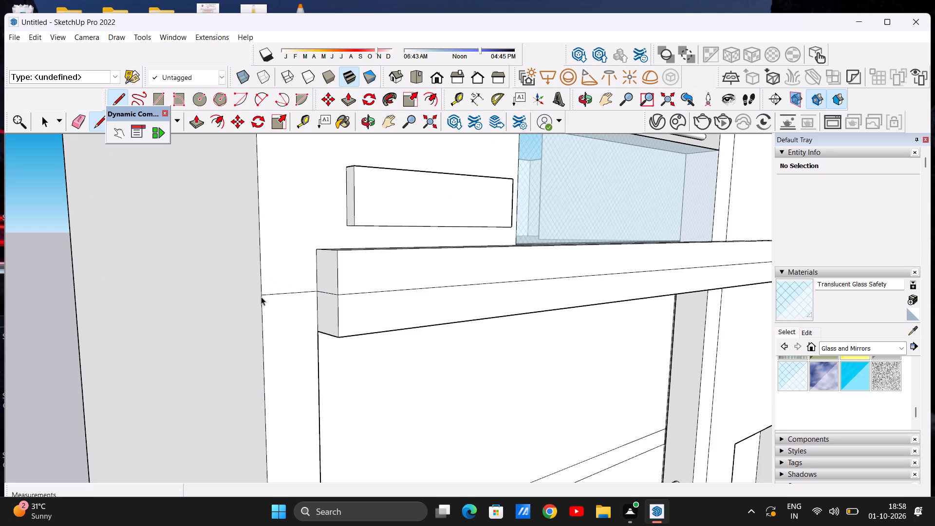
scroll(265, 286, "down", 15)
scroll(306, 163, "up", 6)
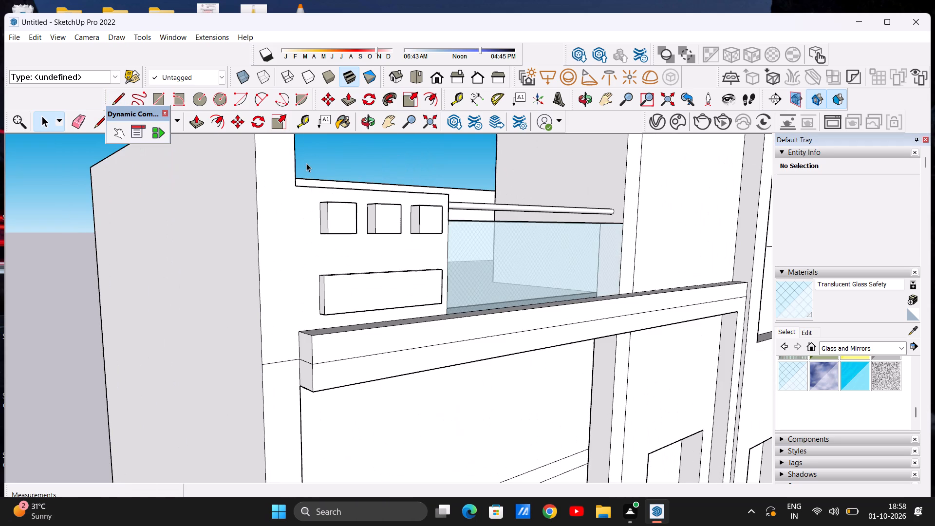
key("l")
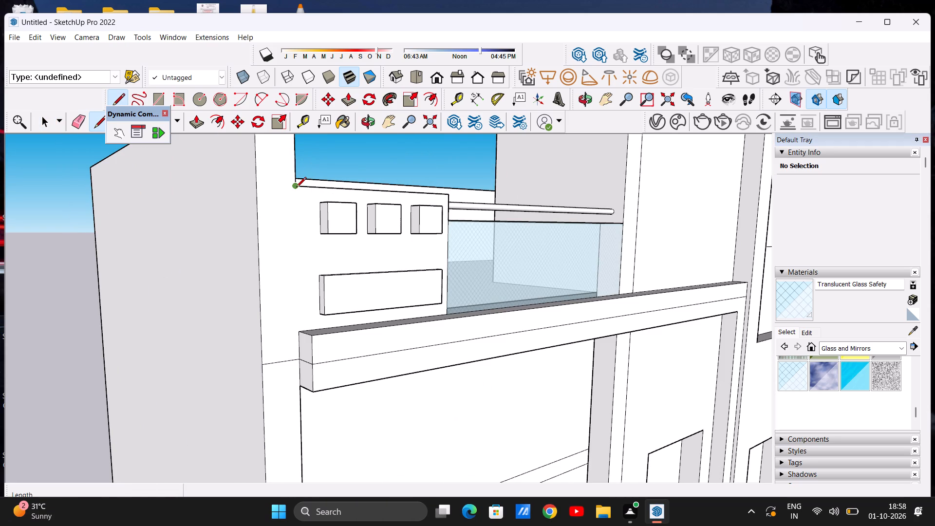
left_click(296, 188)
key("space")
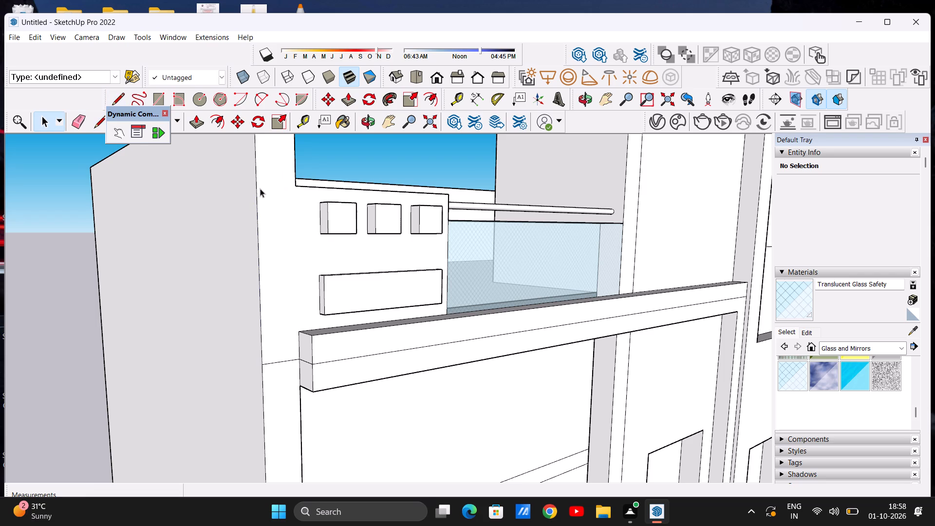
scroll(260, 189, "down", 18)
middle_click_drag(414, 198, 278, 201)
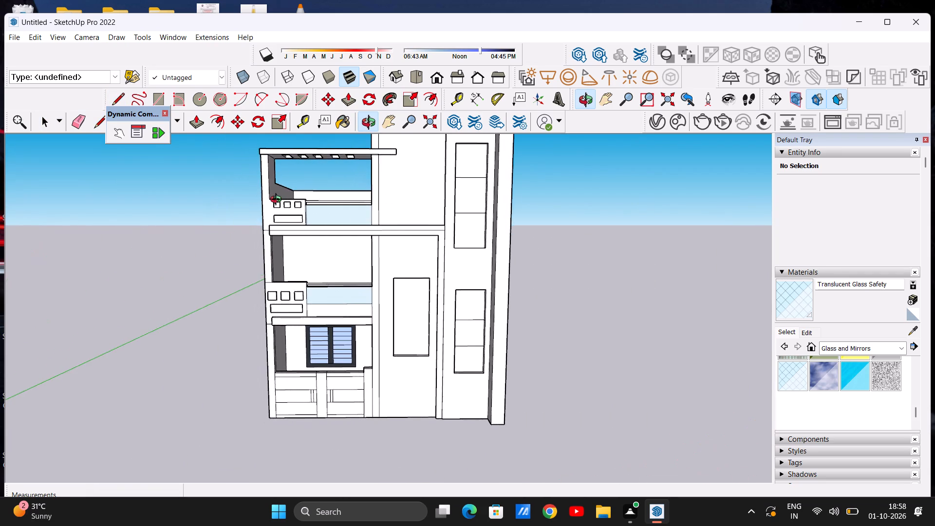
Examine the front elevation from the ground-floor gate and louvred window up to the roof canopy.
middle_click_drag(278, 201, 328, 204)
scroll(301, 225, "down", 6)
scroll(335, 245, "up", 1)
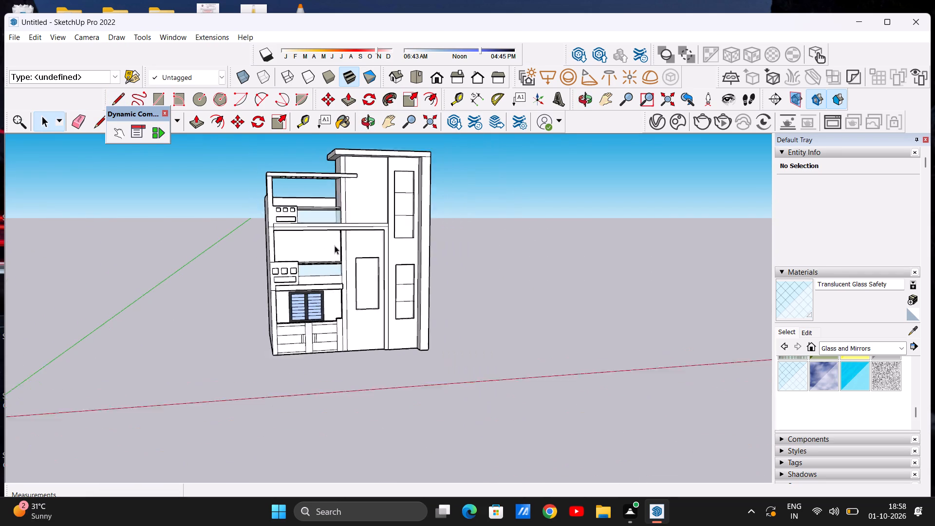
scroll(335, 245, "up", 2)
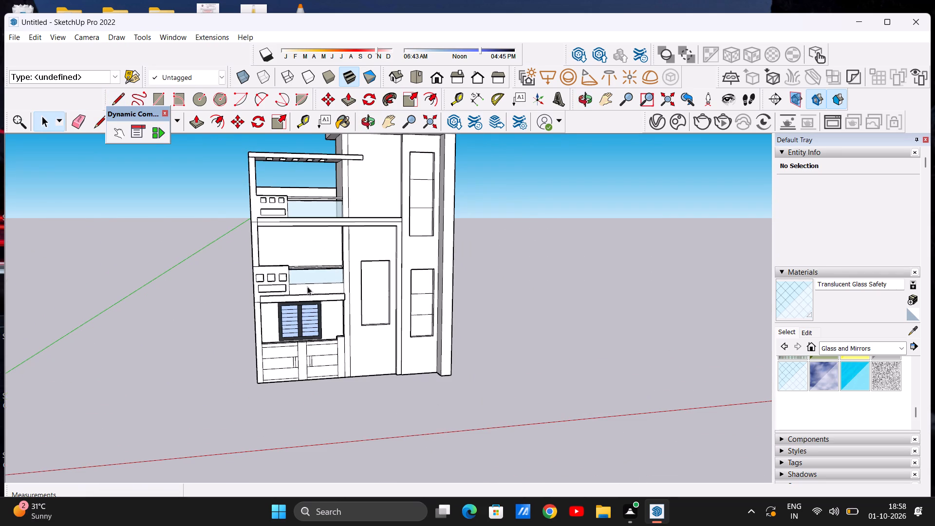
scroll(309, 288, "down", 5)
middle_click_drag(367, 280, 322, 277)
scroll(334, 302, "up", 15)
scroll(316, 298, "down", 3)
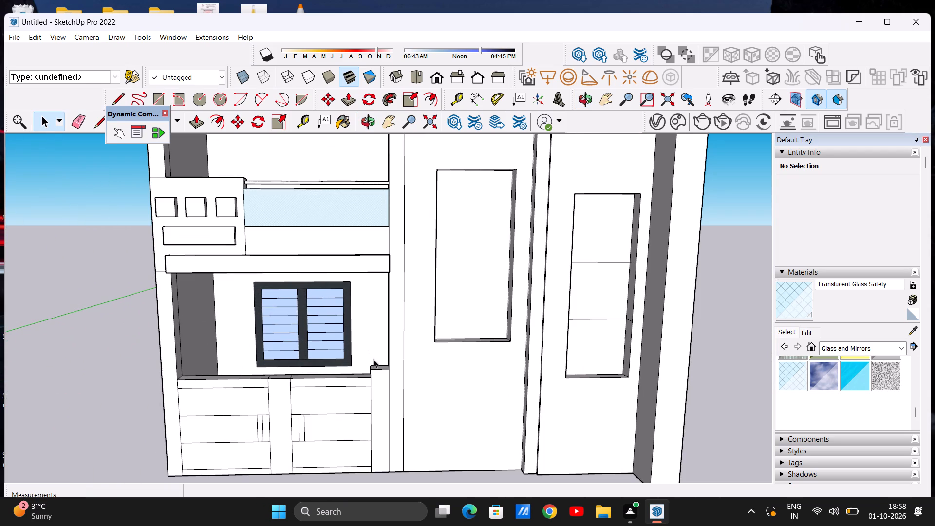
scroll(338, 344, "down", 3)
scroll(357, 361, "up", 2)
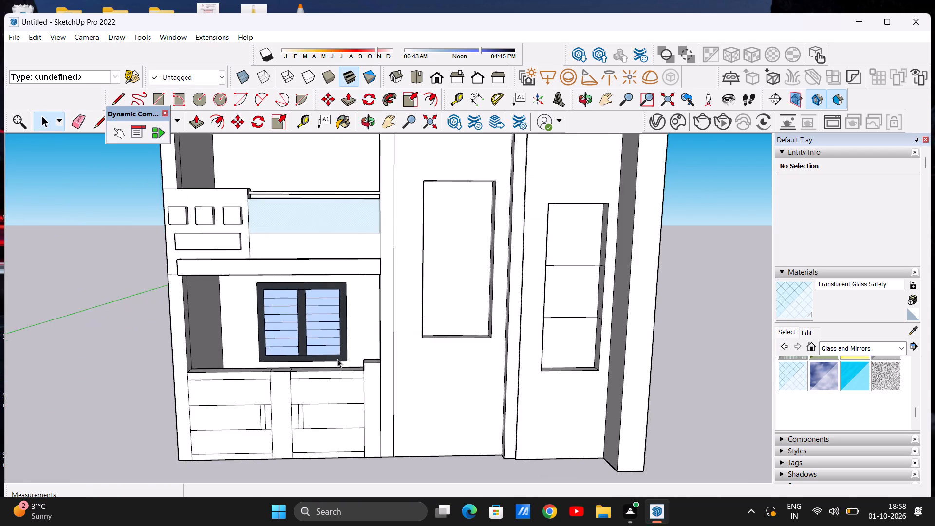
scroll(335, 361, "down", 3)
middle_click_drag(335, 394, 334, 364)
scroll(337, 372, "down", 5)
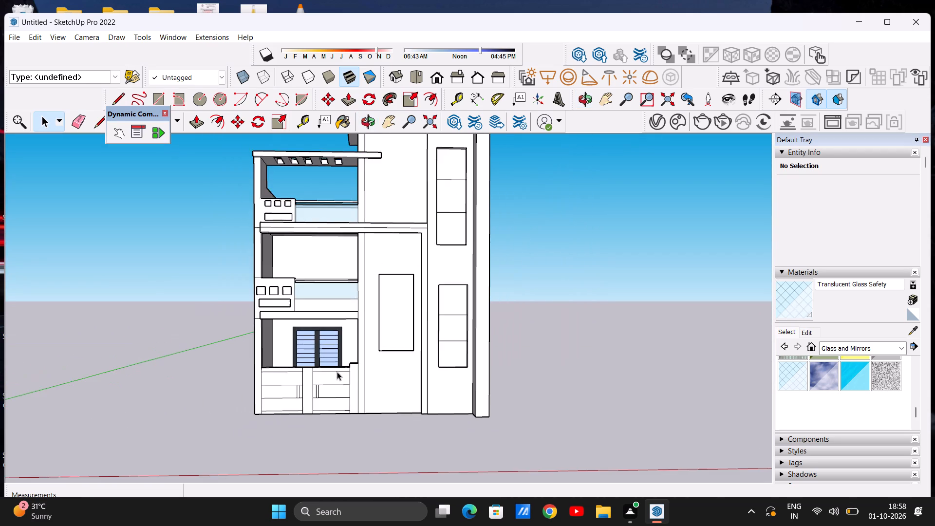
scroll(338, 376, "down", 6)
scroll(387, 317, "up", 5)
scroll(345, 326, "up", 2)
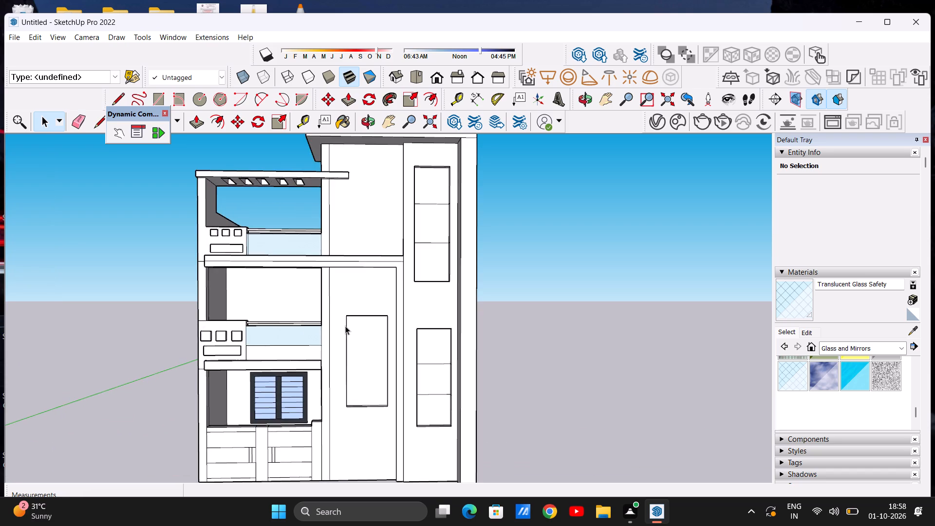
scroll(350, 333, "down", 3)
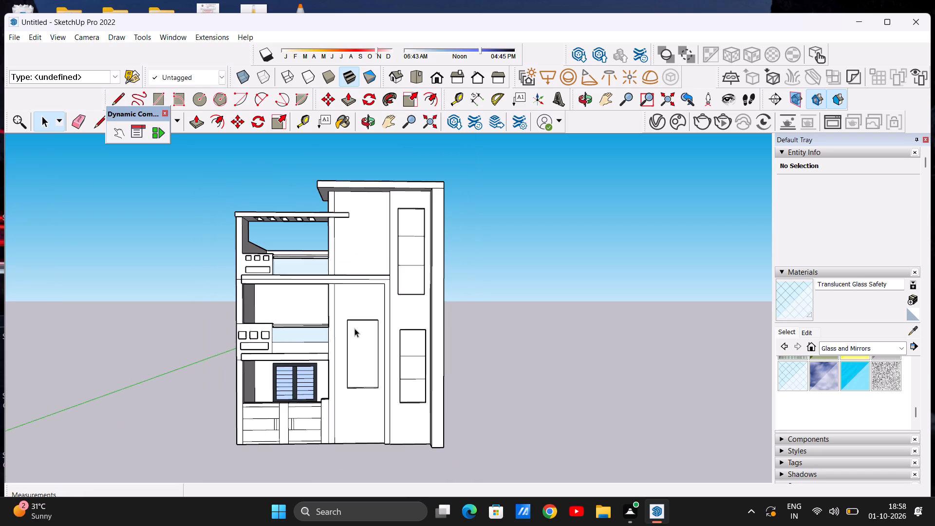
middle_click_drag(369, 316, 599, 317)
middle_click_drag(598, 317, 388, 320)
scroll(319, 323, "down", 7)
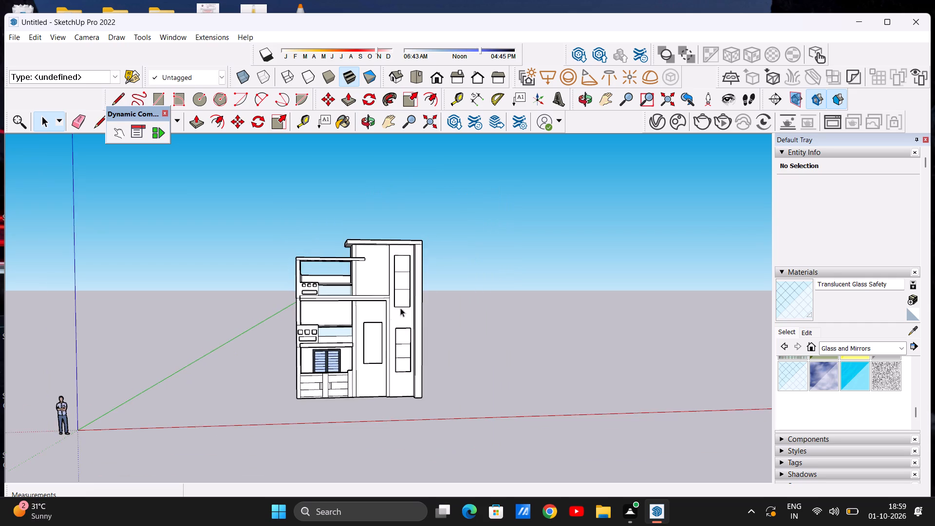
scroll(401, 307, "up", 6)
scroll(383, 310, "down", 3)
scroll(299, 317, "up", 3)
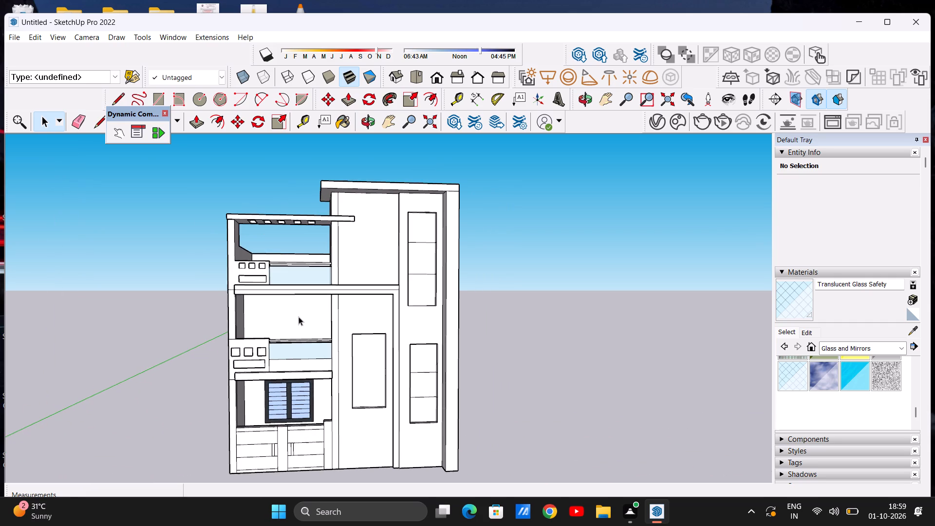
scroll(297, 341, "down", 3)
middle_click_drag(295, 371, 277, 354)
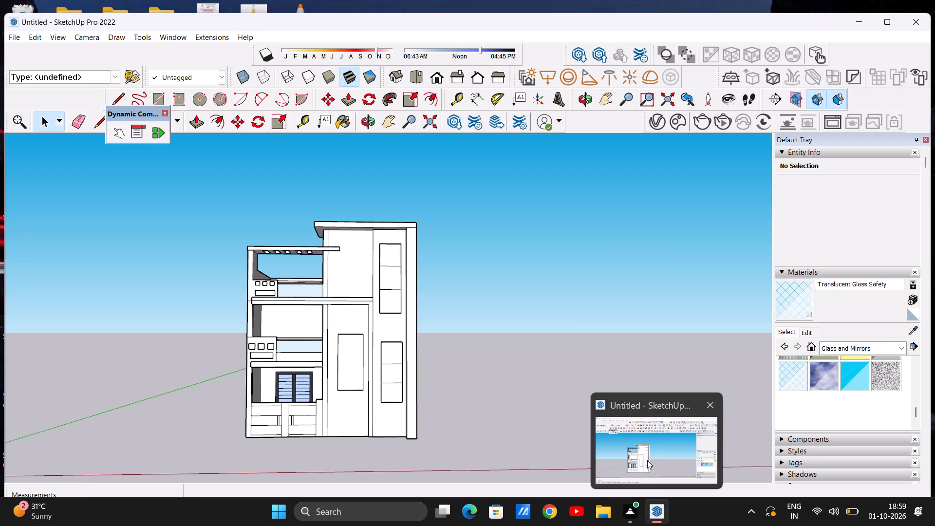
left_click(647, 460)
scroll(421, 392, "down", 3)
scroll(307, 386, "up", 6)
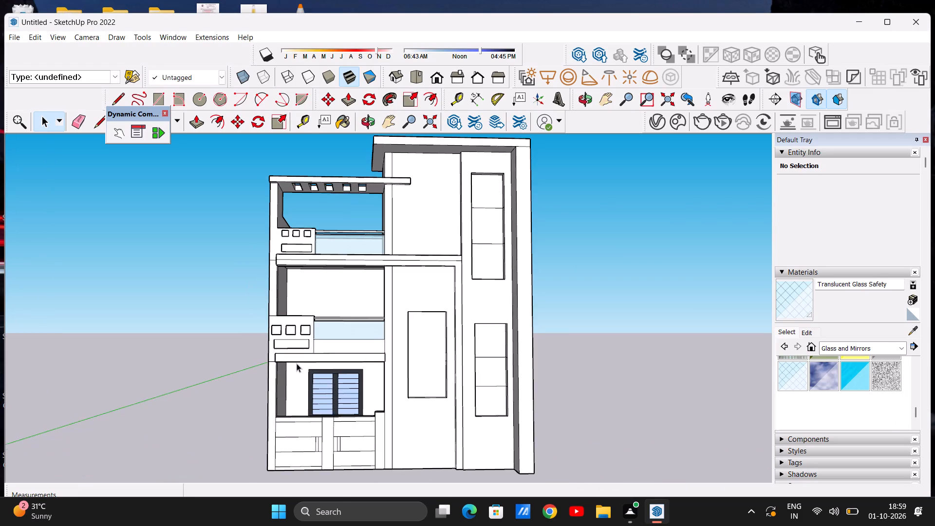
Examine the building's side walls, roof slab and open terrace from around and above.
middle_click_drag(297, 362, 69, 389)
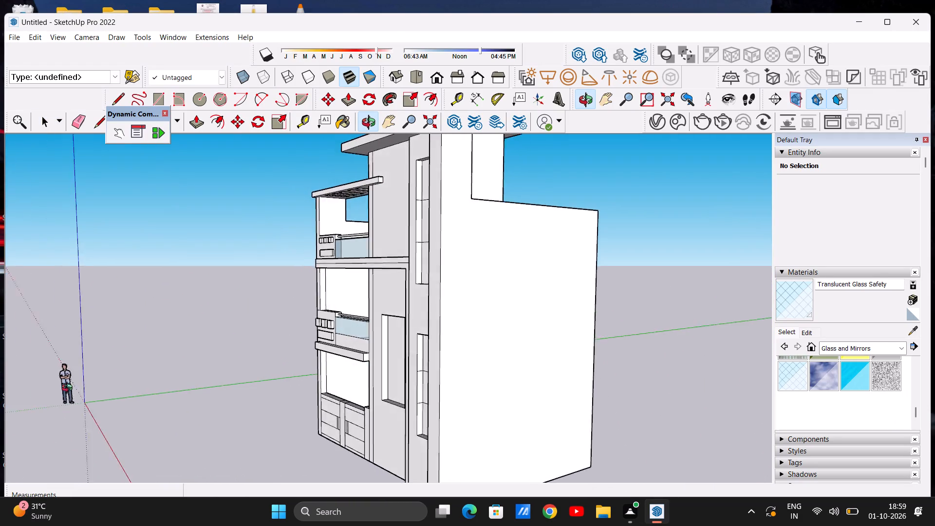
middle_click_drag(69, 389, 111, 402)
middle_click_drag(495, 348, 326, 378)
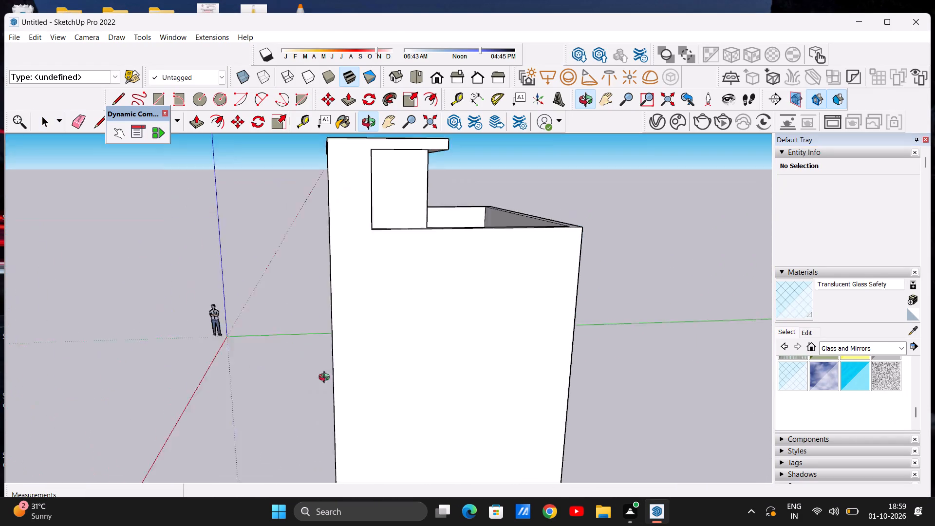
middle_click_drag(326, 378, 297, 438)
scroll(365, 348, "up", 4)
scroll(338, 362, "down", 5)
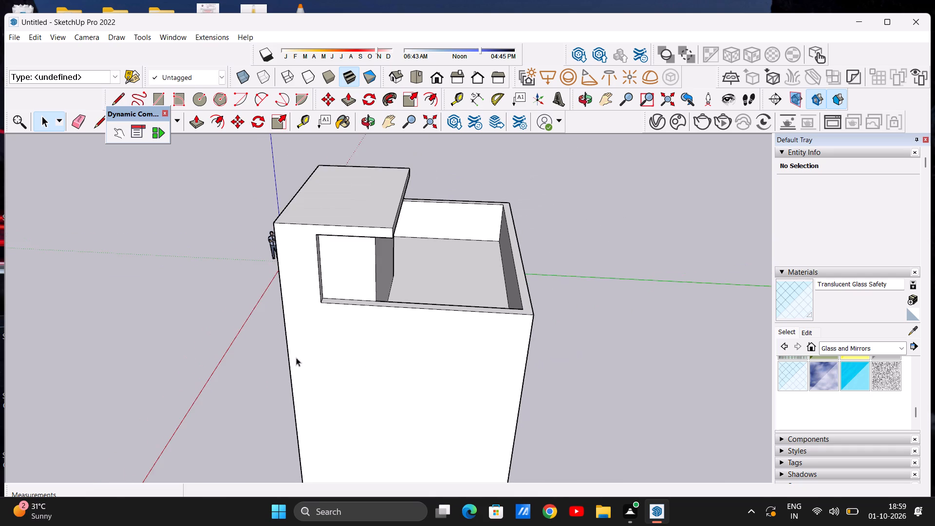
middle_click_drag(296, 357, 552, 322)
middle_click_drag(315, 330, 505, 277)
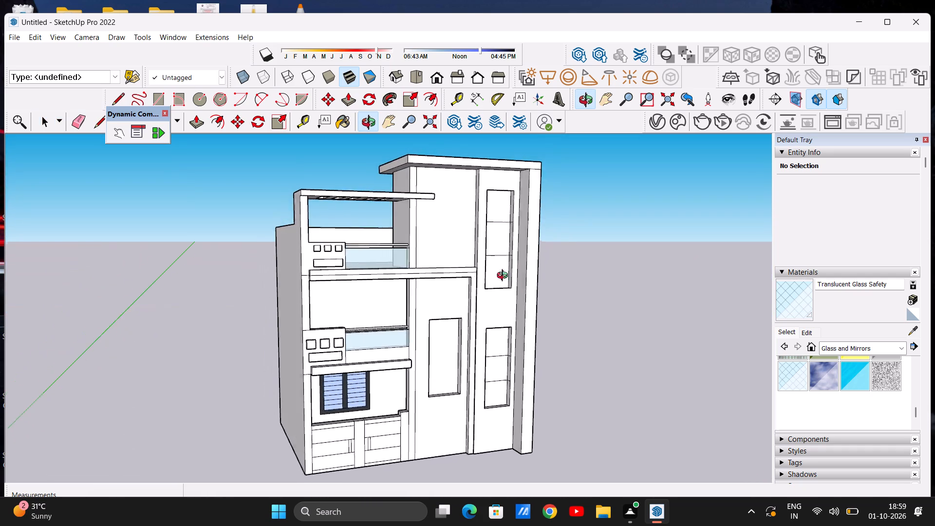
middle_click_drag(505, 277, 443, 261)
Examine the facade's balconies, glass railings, slab bands and window recesses from the front and at oblique angles.
scroll(384, 277, "down", 8)
scroll(399, 332, "up", 4)
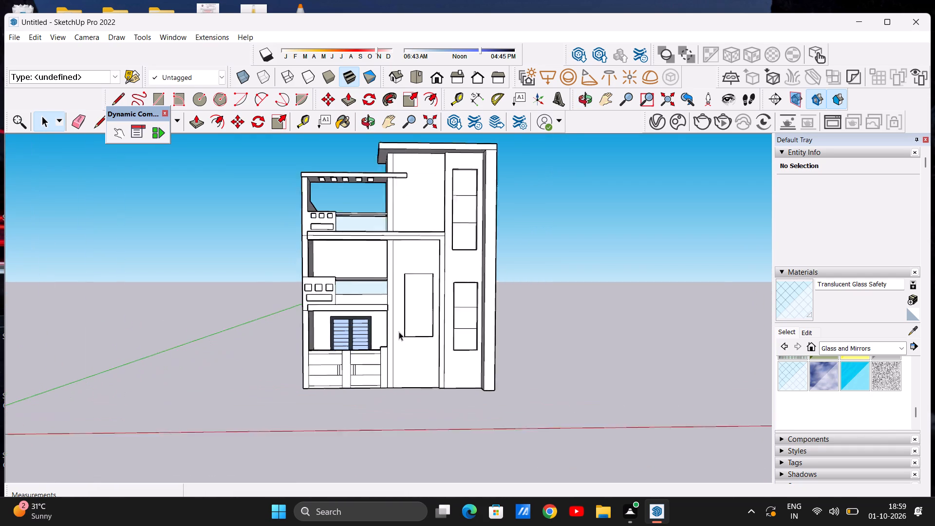
scroll(399, 332, "up", 3)
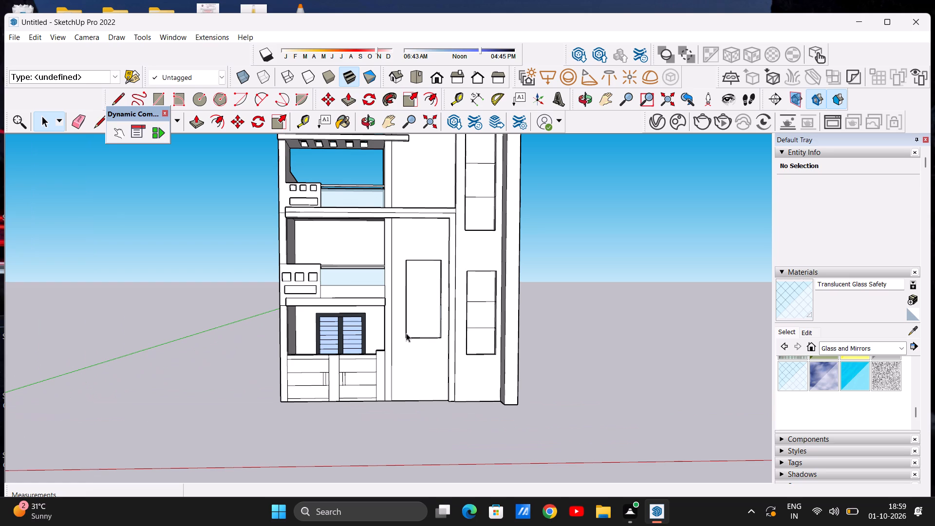
scroll(437, 321, "down", 8)
scroll(418, 268, "up", 6)
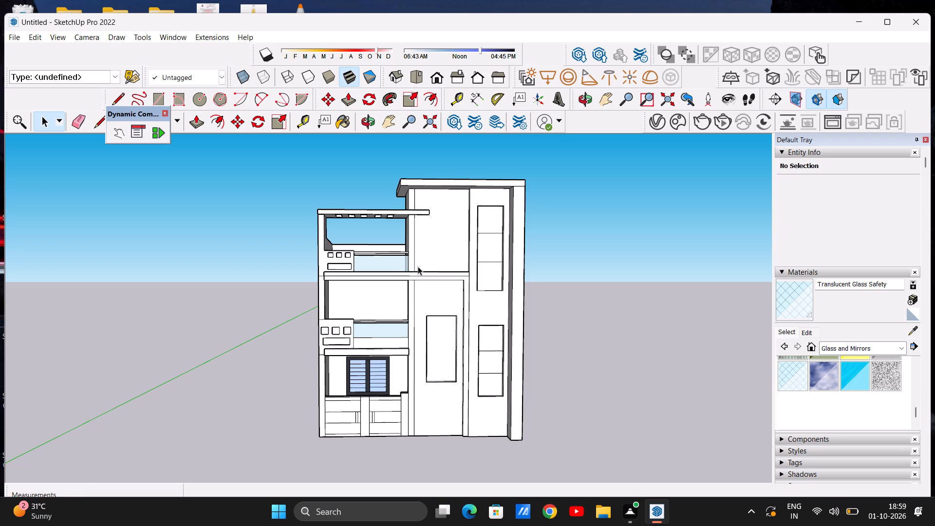
scroll(358, 265, "down", 14)
scroll(367, 254, "up", 11)
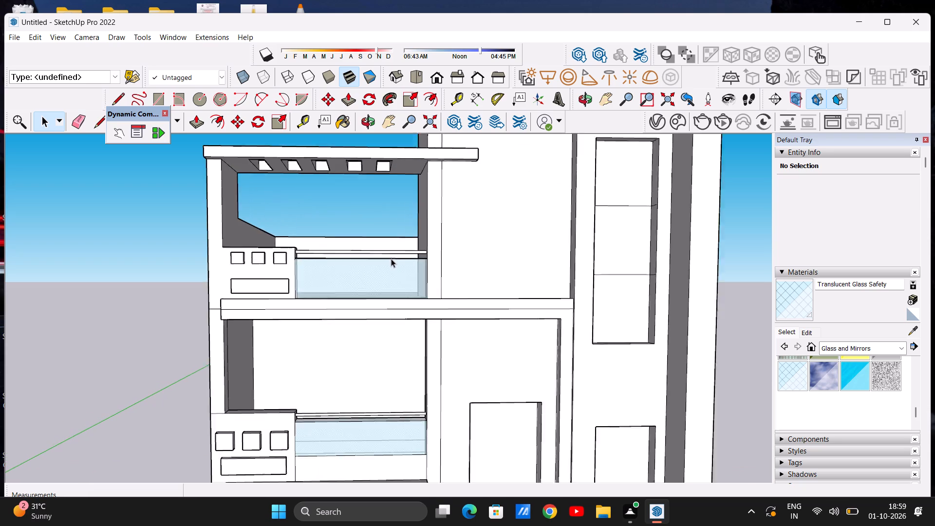
scroll(391, 259, "up", 1)
scroll(386, 235, "down", 4)
middle_click_drag(358, 267, 375, 322)
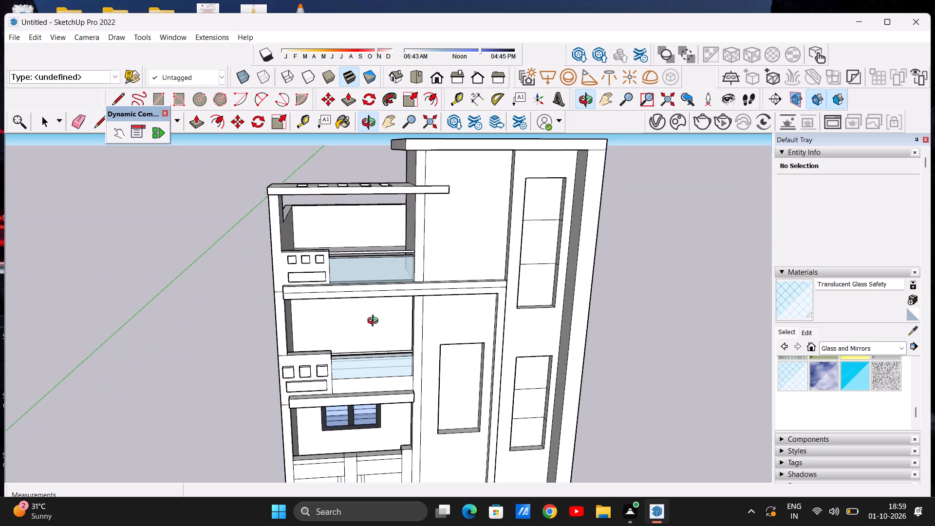
middle_click_drag(375, 322, 380, 317)
scroll(390, 295, "up", 1)
middle_click_drag(341, 277, 445, 271)
scroll(445, 271, "up", 1)
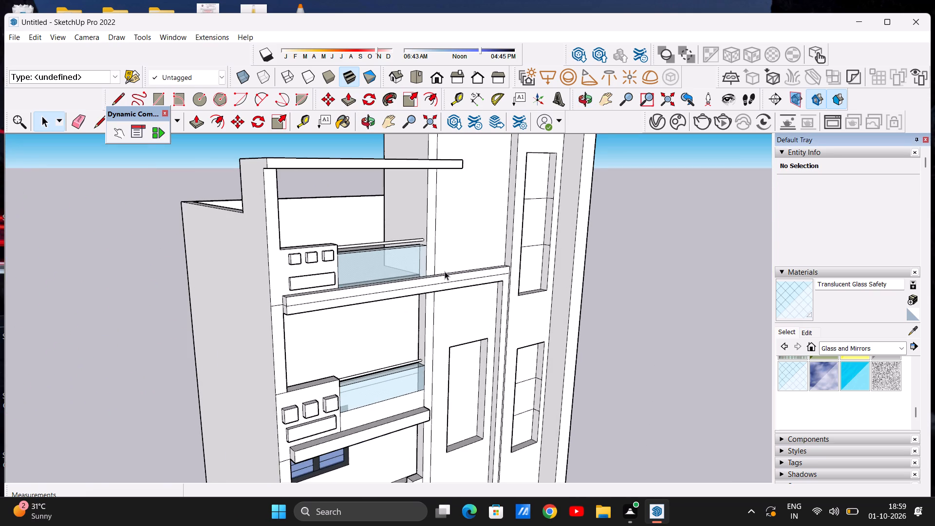
scroll(412, 261, "up", 1)
scroll(371, 252, "down", 6)
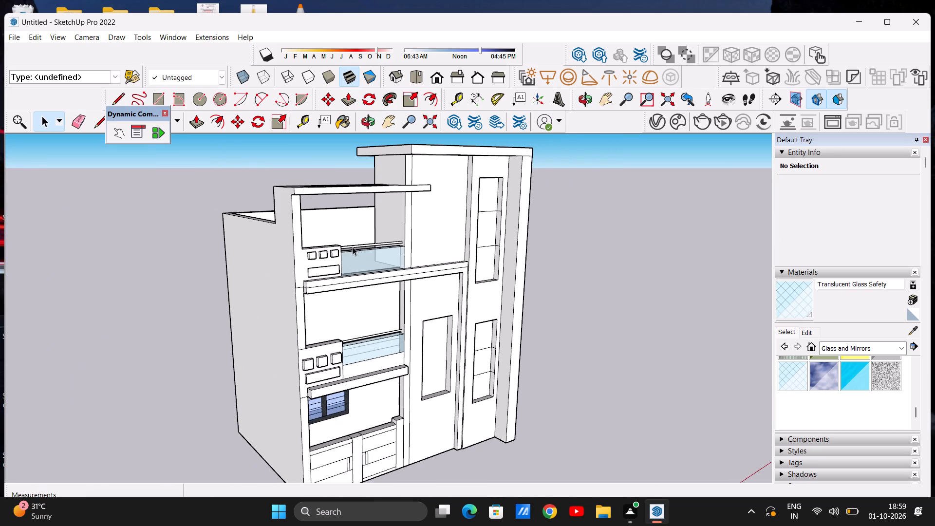
middle_click_drag(415, 263, 287, 262)
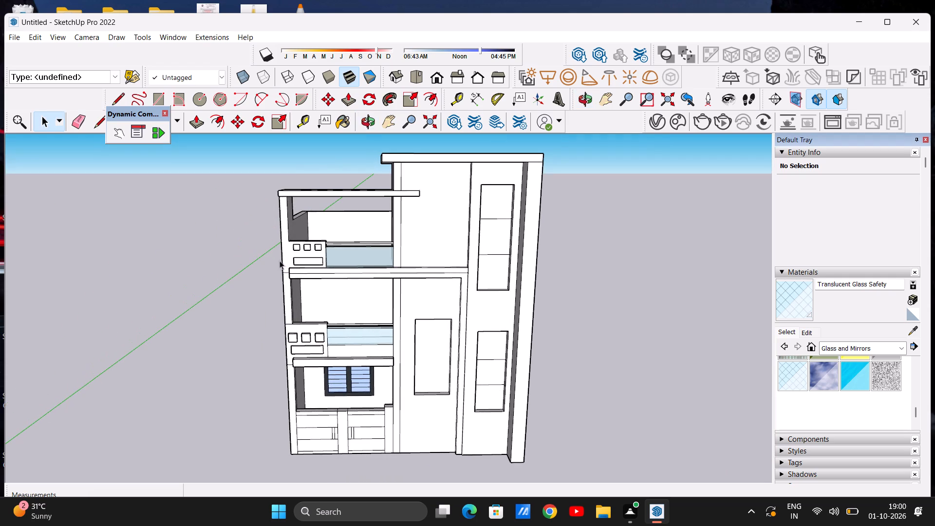
scroll(273, 256, "down", 6)
scroll(315, 261, "up", 6)
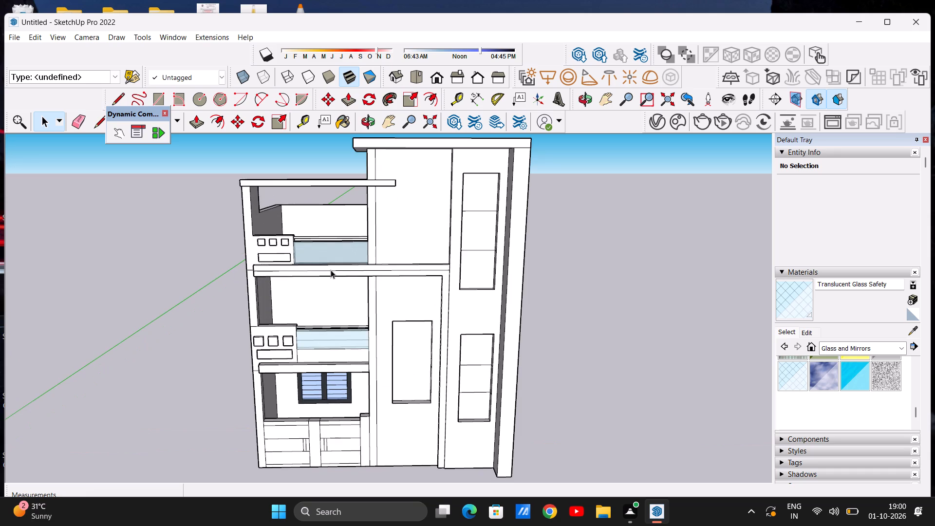
scroll(326, 230, "down", 5)
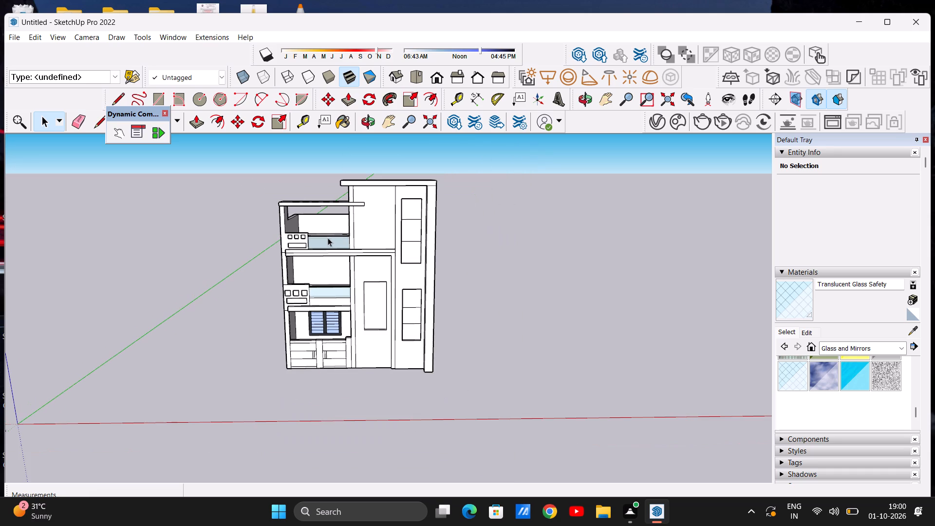
scroll(329, 227, "down", 2)
scroll(343, 258, "up", 1)
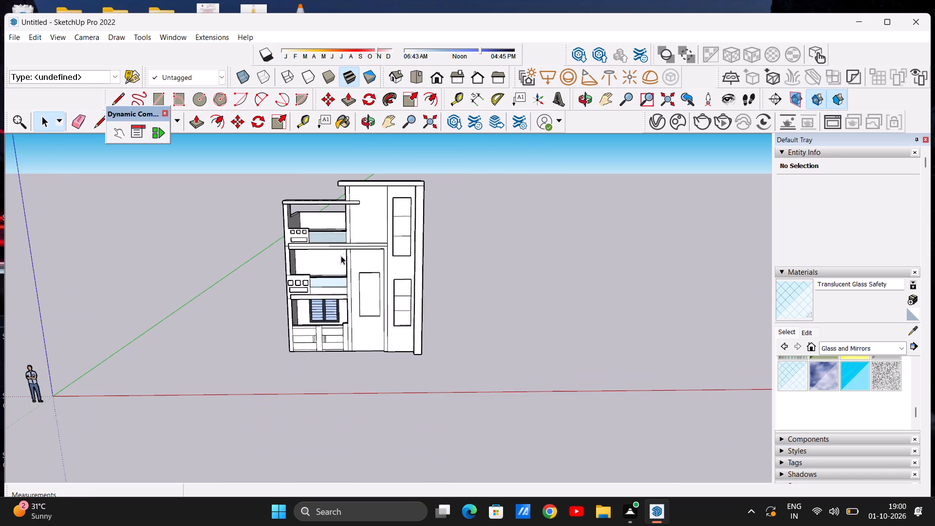
middle_click_drag(338, 240, 341, 213)
scroll(337, 236, "up", 12)
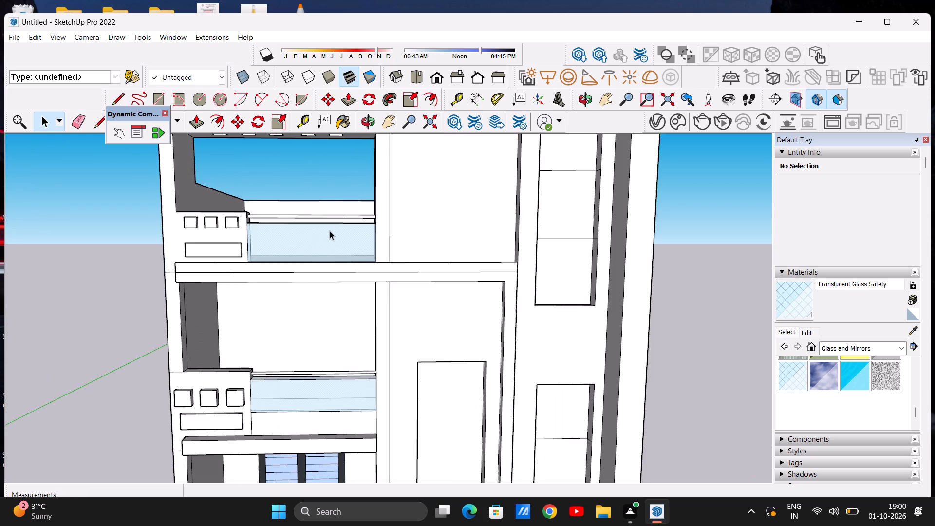
scroll(332, 229, "down", 3)
middle_click_drag(327, 217, 256, 273)
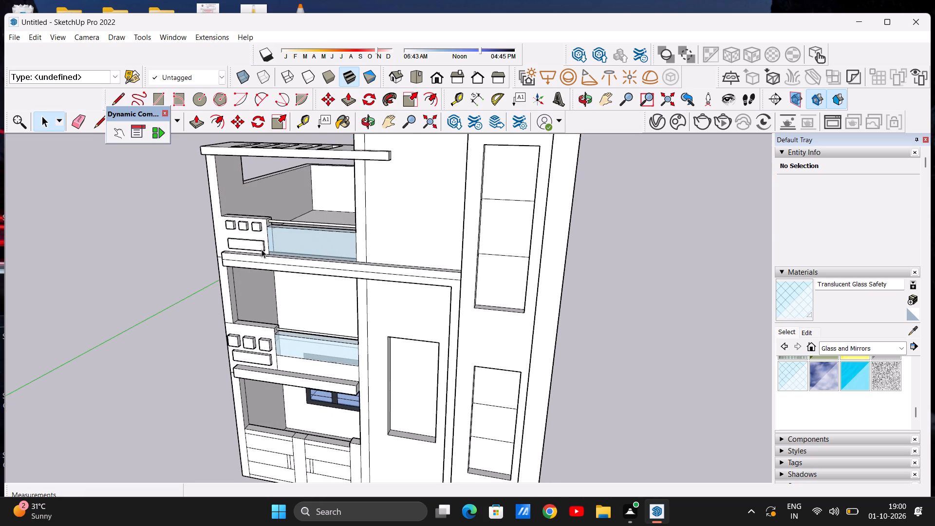
scroll(262, 250, "down", 7)
middle_click_drag(297, 273, 359, 209)
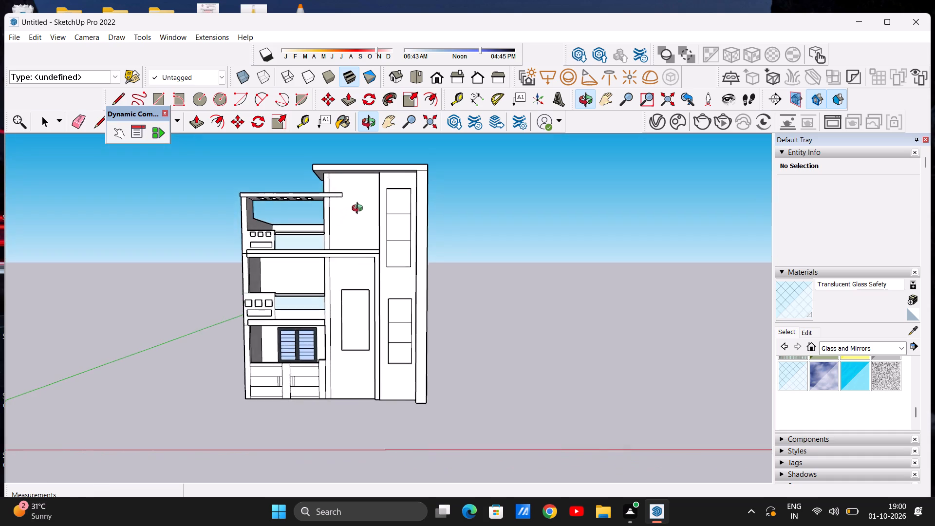
middle_click_drag(359, 209, 363, 206)
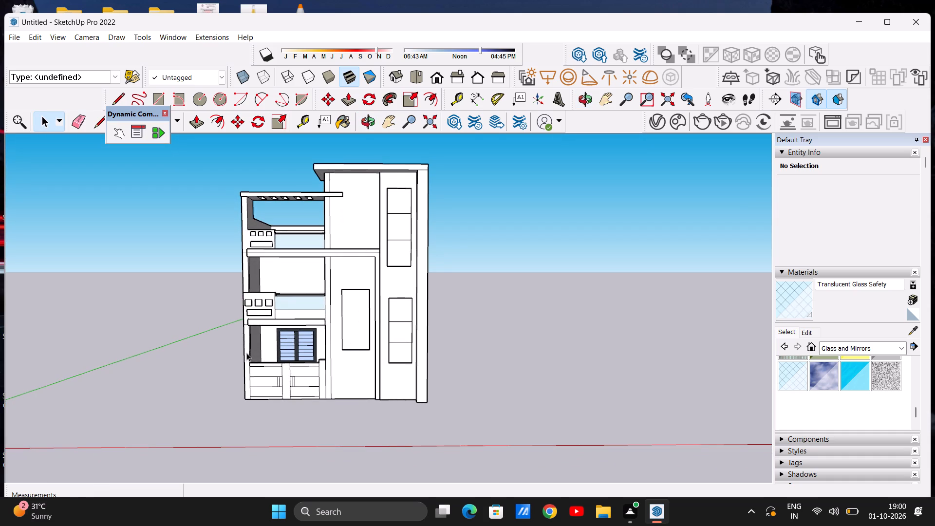
scroll(300, 398, "up", 5)
scroll(286, 400, "down", 8)
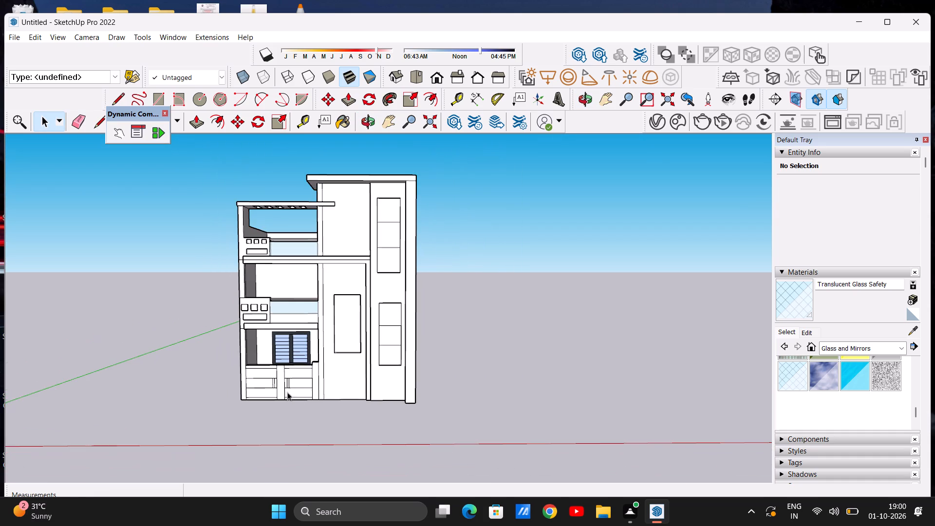
scroll(271, 264, "up", 6)
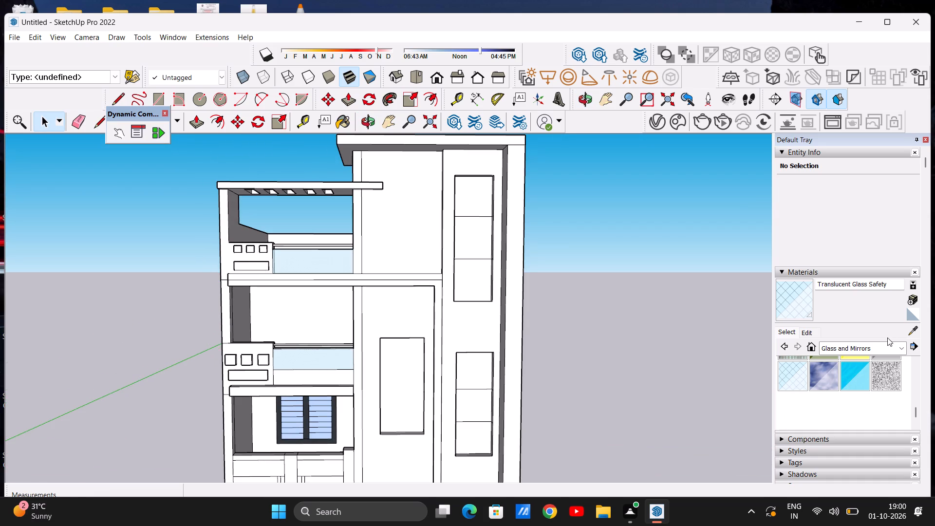
Paint the upper balcony's parapet panel and adjoining end pier with Formica Laminate Dark from the Synthetic Surfaces materials.
left_click(904, 346)
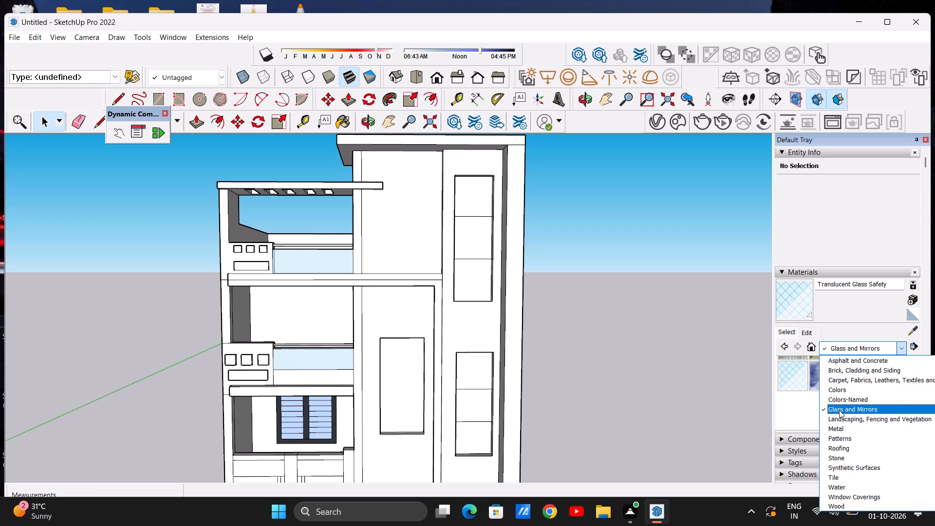
left_click(858, 465)
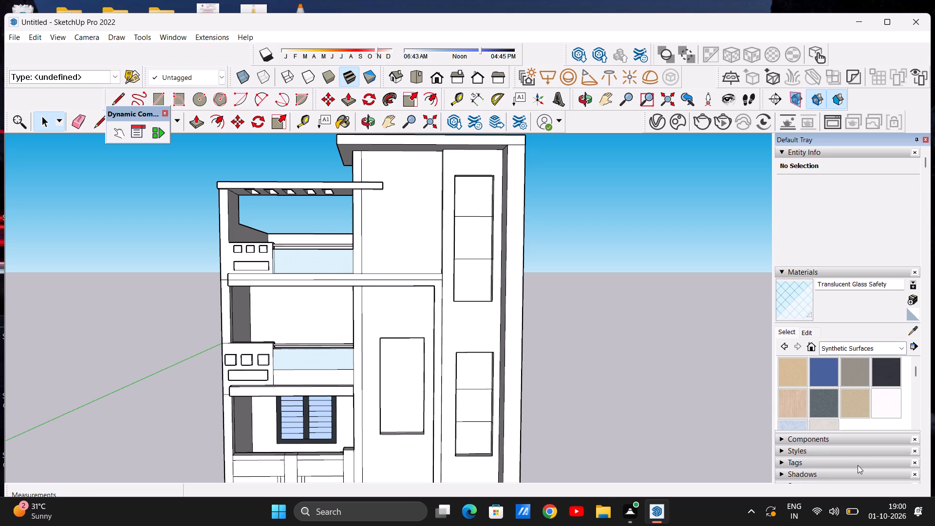
left_click(826, 397)
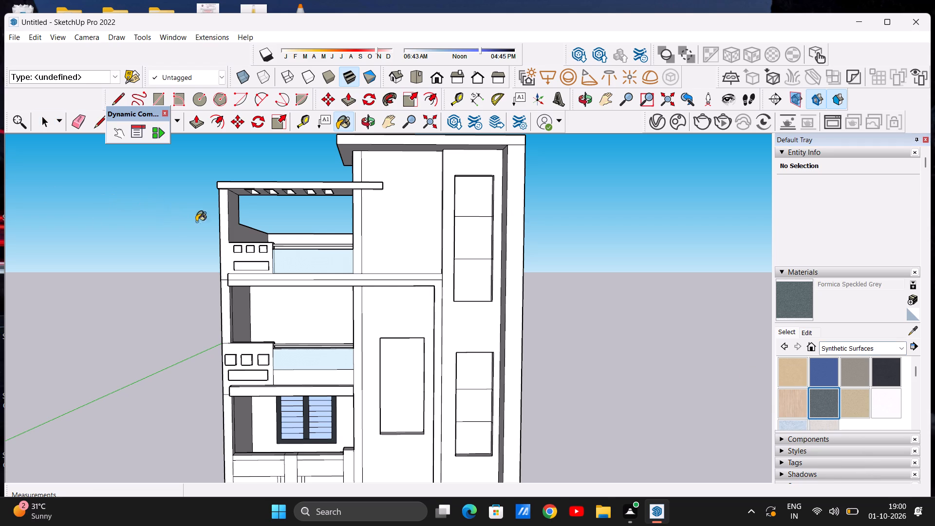
left_click(888, 366)
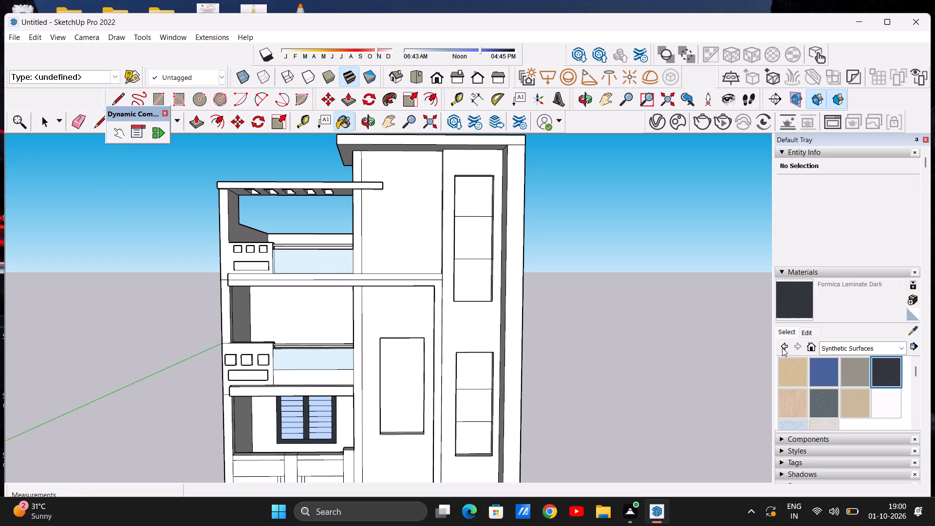
scroll(238, 247, "up", 9)
left_click(220, 260)
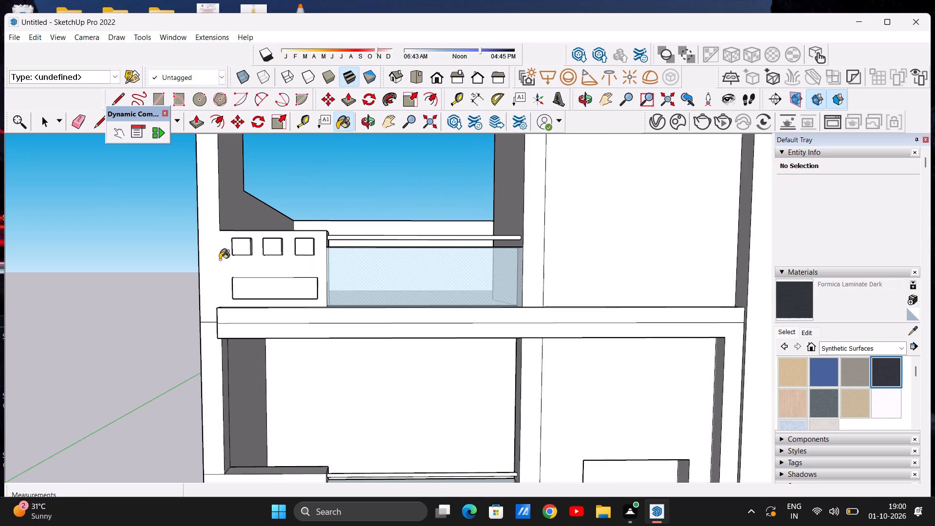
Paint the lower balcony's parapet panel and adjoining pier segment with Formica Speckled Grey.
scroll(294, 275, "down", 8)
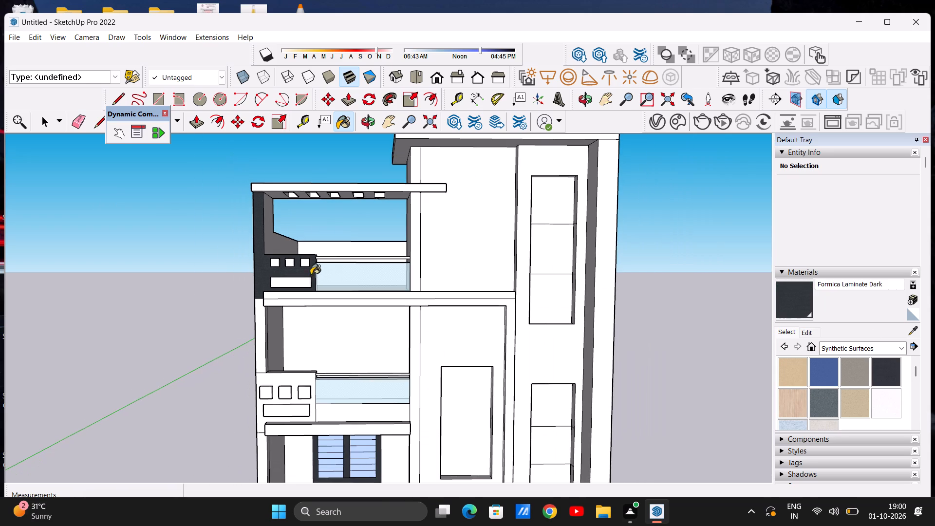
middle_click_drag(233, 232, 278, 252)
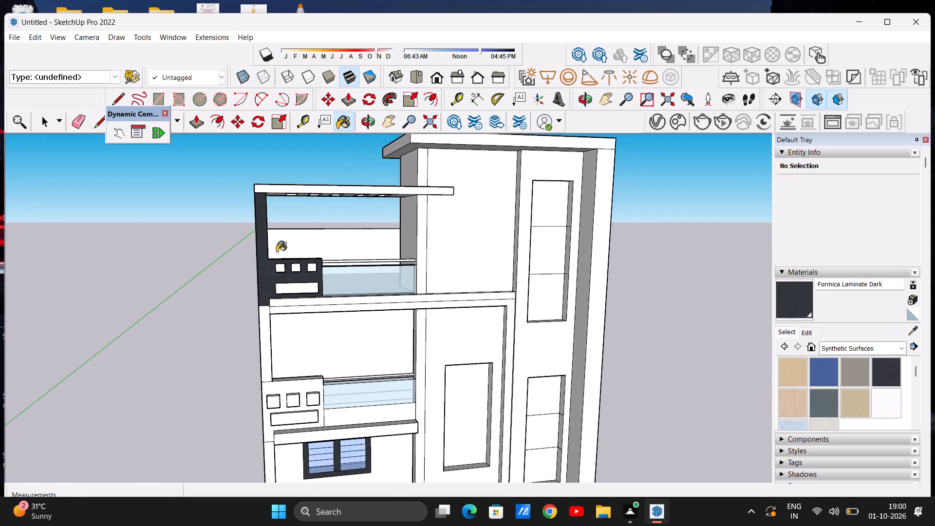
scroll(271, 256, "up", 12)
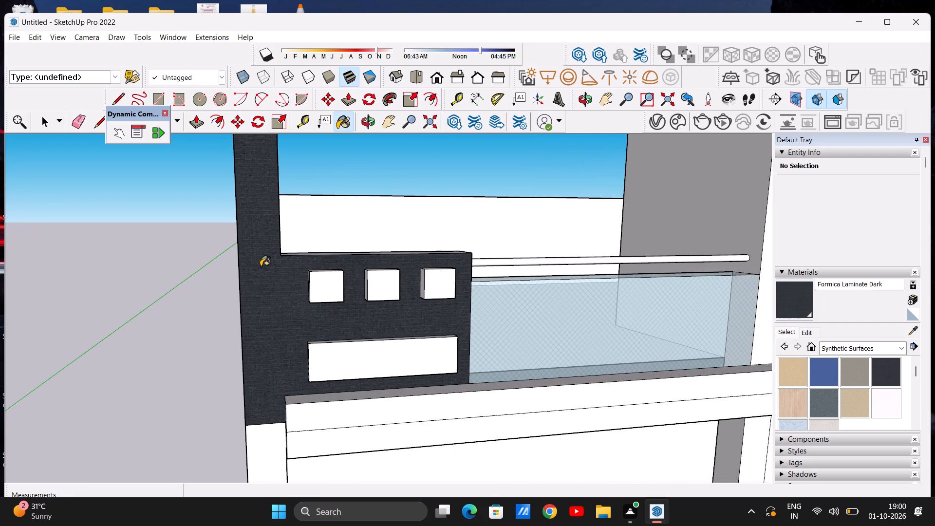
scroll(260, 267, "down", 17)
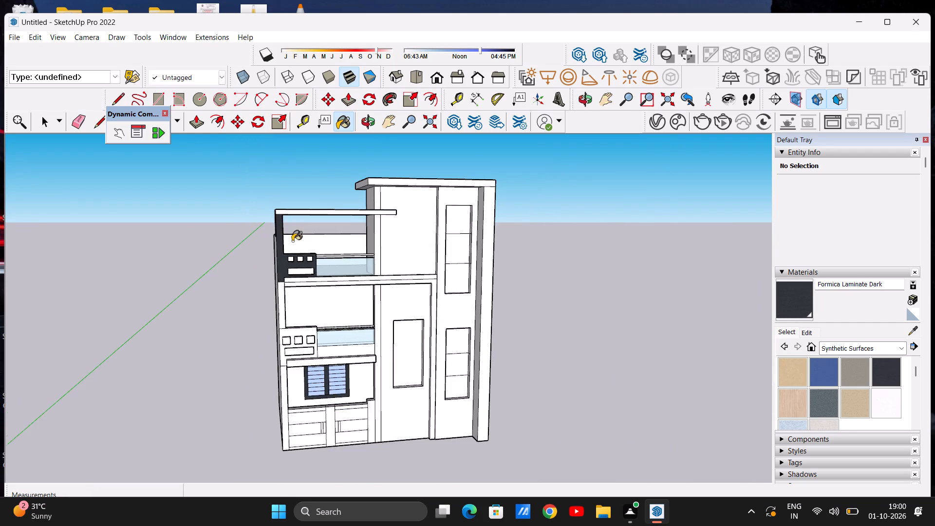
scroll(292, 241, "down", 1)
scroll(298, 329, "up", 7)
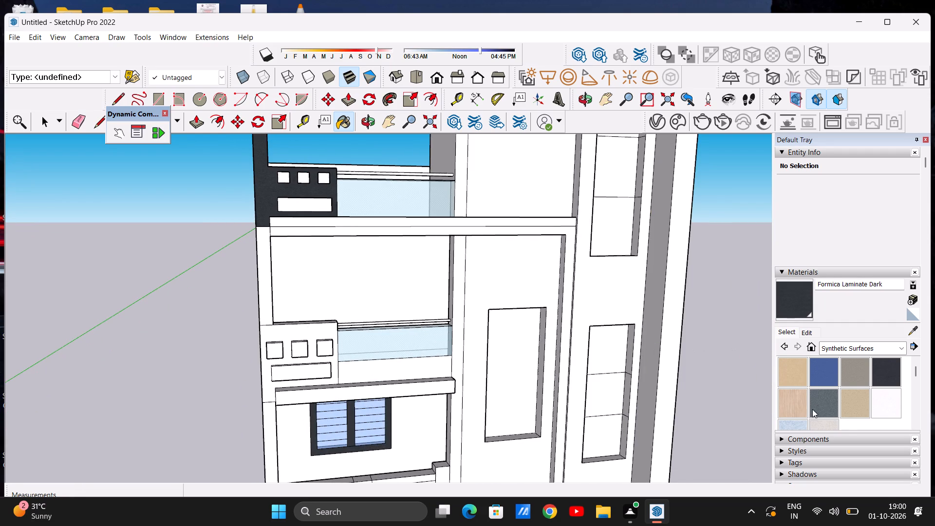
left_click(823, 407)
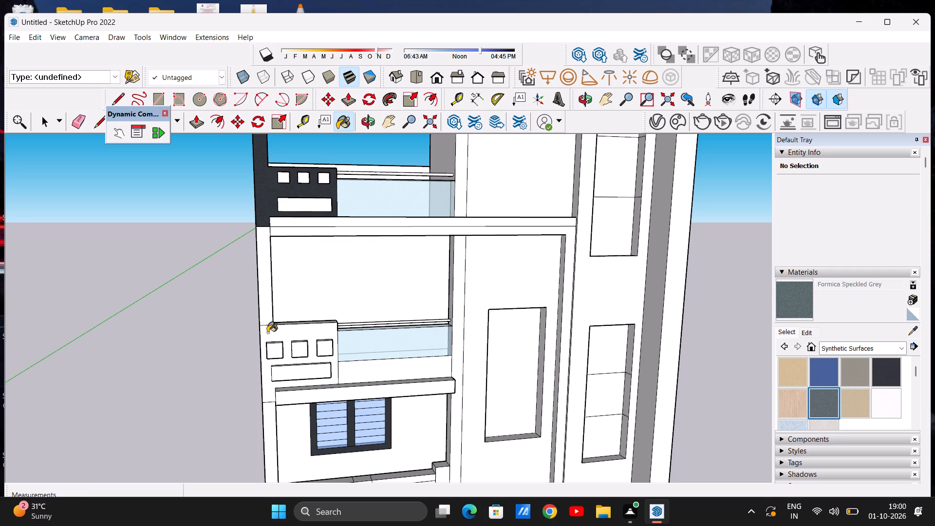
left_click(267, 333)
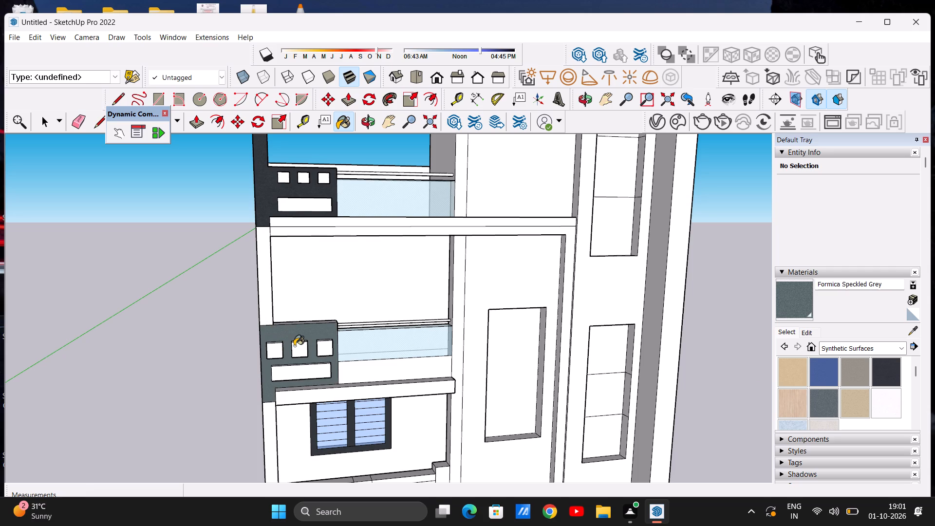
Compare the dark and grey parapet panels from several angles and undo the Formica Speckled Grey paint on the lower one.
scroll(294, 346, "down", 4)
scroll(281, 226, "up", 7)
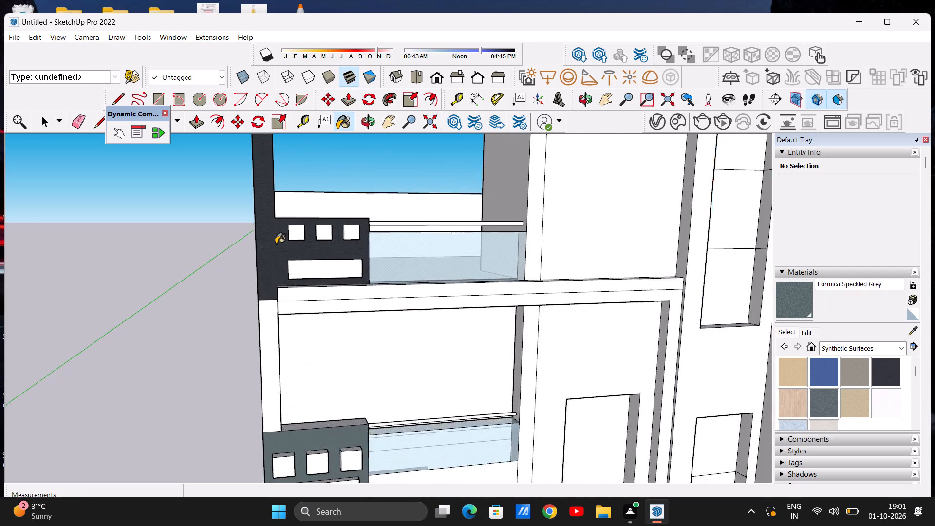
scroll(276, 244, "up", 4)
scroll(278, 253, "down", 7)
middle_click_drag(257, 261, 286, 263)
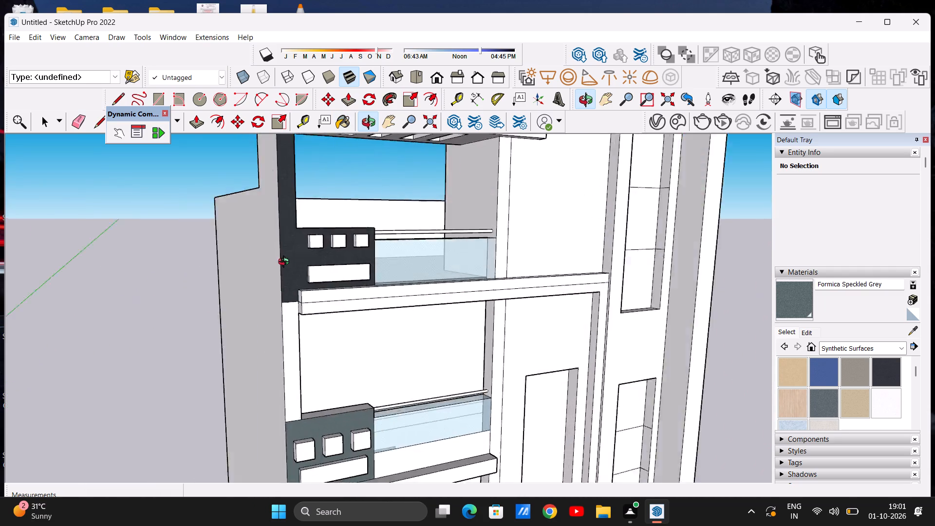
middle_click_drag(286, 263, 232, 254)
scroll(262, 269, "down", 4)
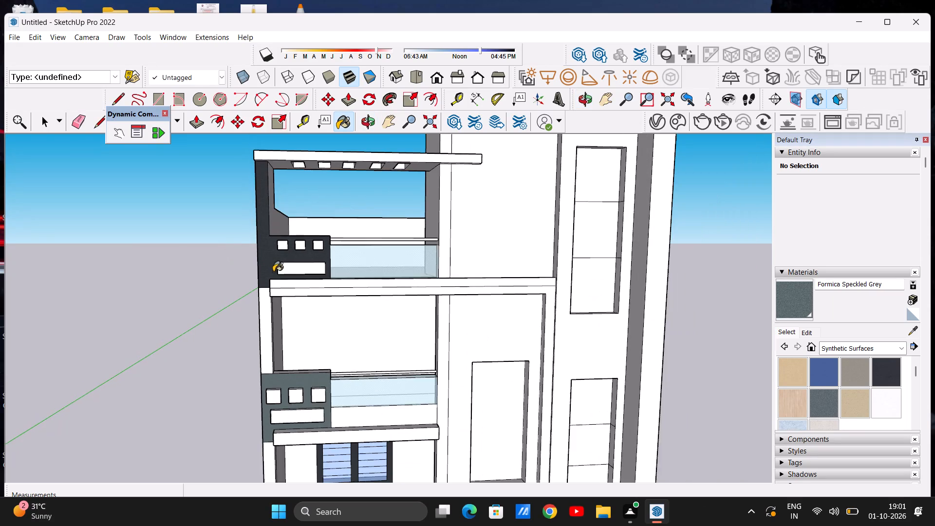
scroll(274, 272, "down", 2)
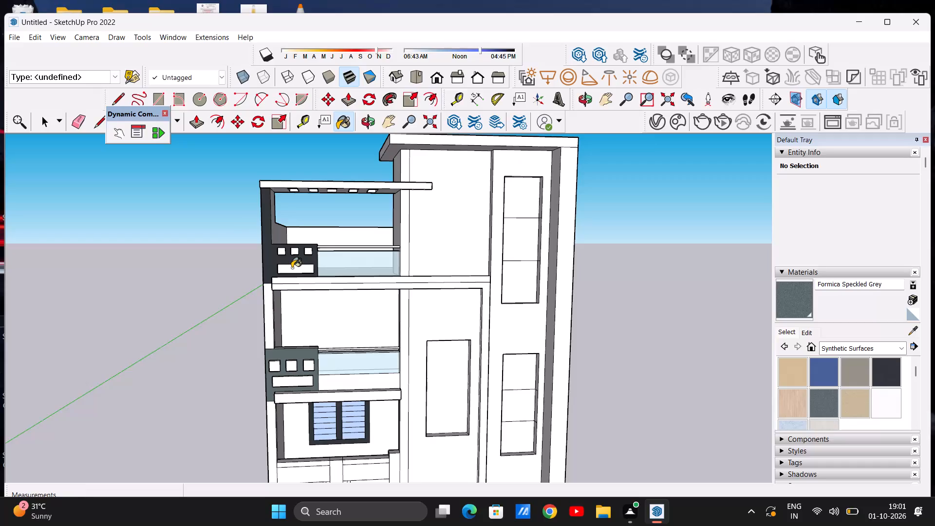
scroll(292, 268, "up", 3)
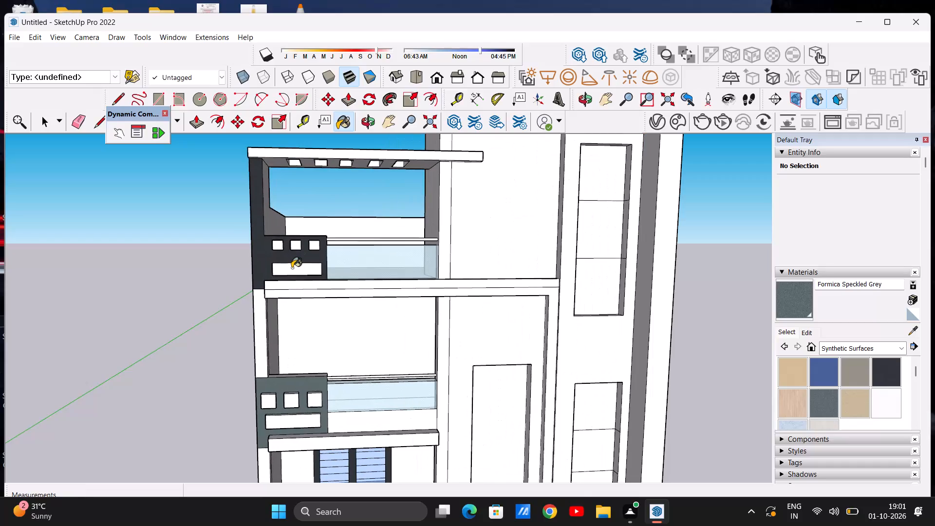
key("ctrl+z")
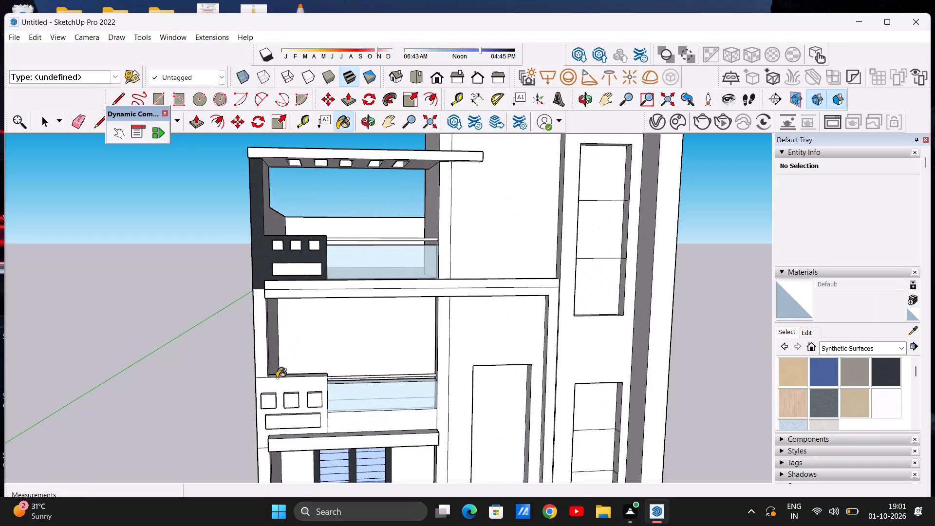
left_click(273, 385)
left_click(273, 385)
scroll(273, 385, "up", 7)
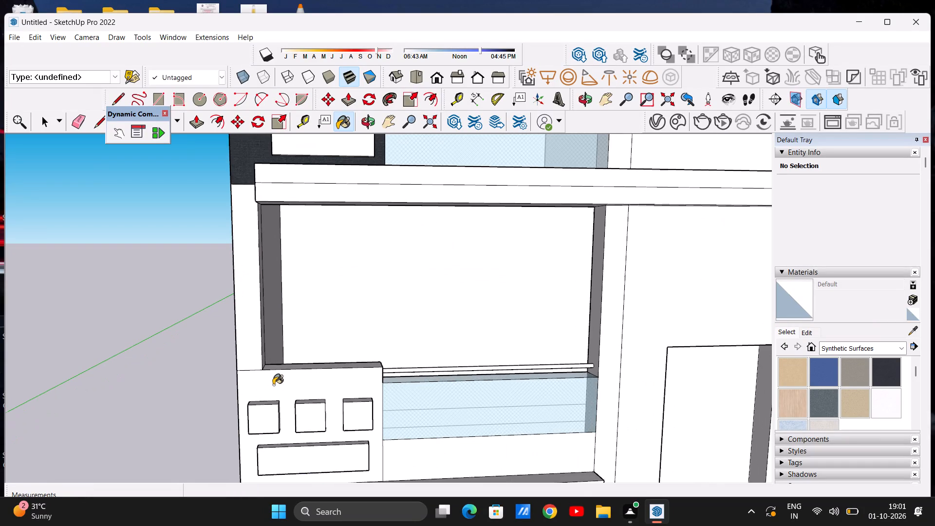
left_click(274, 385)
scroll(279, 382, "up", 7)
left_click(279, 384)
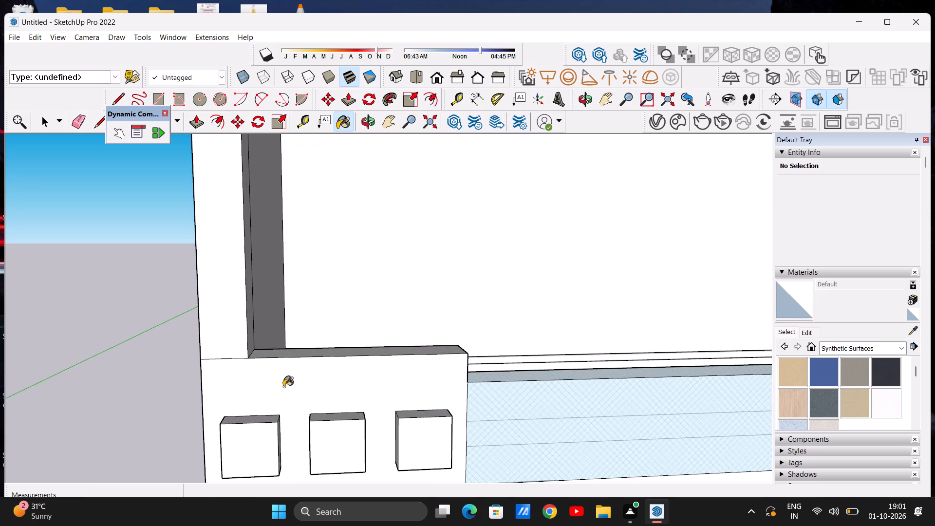
Paint the lower balcony's parapet panel and adjoining pier segment with Formica Laminate Dark.
scroll(291, 387, "down", 11)
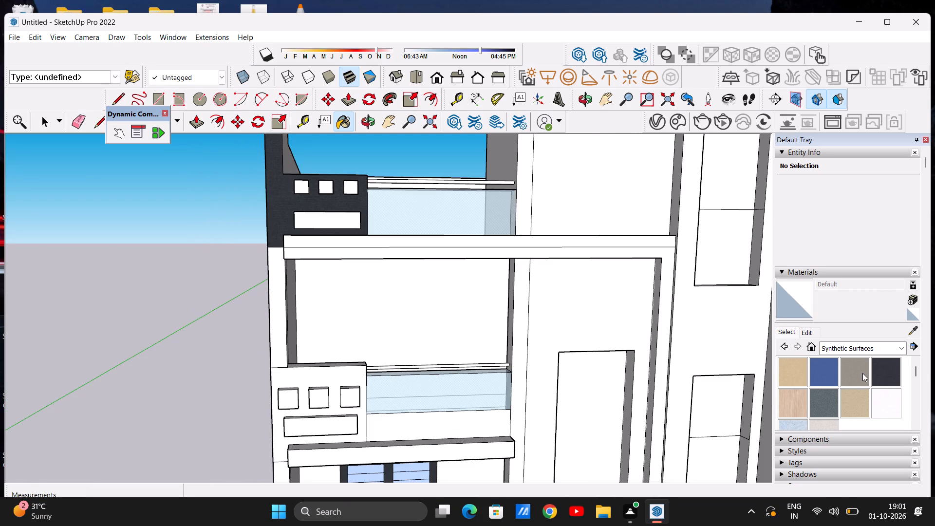
left_click(883, 370)
scroll(299, 385, "up", 7)
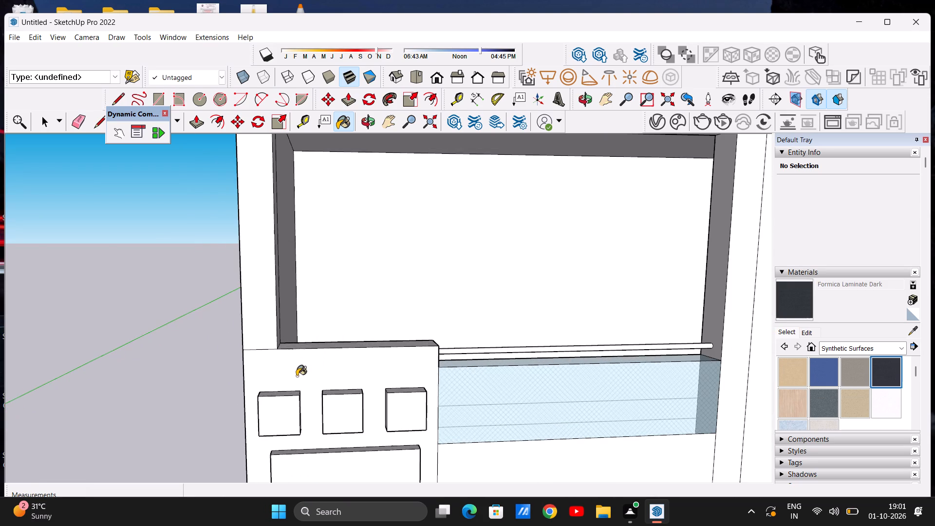
left_click(297, 376)
Paint the upper half of the upper slab band's front face with Formica Laminate Dark.
scroll(308, 376, "down", 12)
middle_click_drag(315, 388, 313, 369)
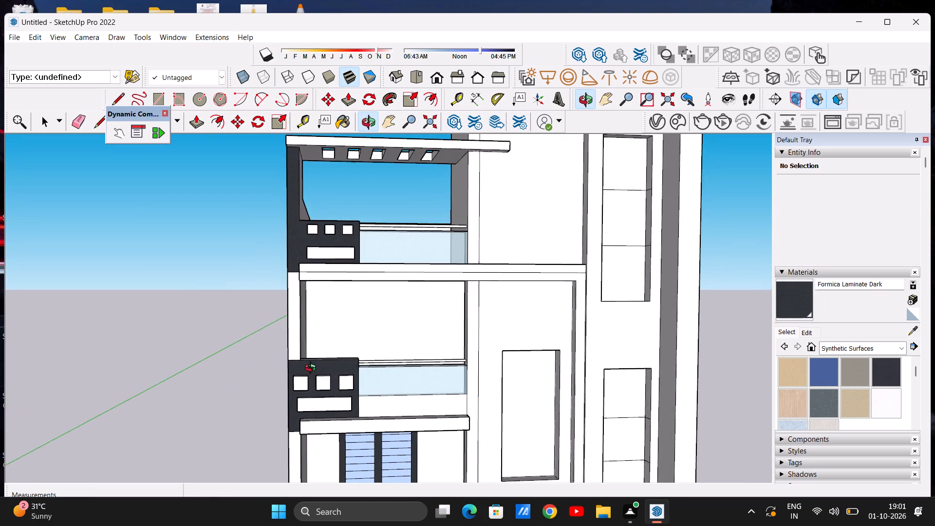
middle_click_drag(313, 369, 320, 374)
scroll(319, 376, "down", 6)
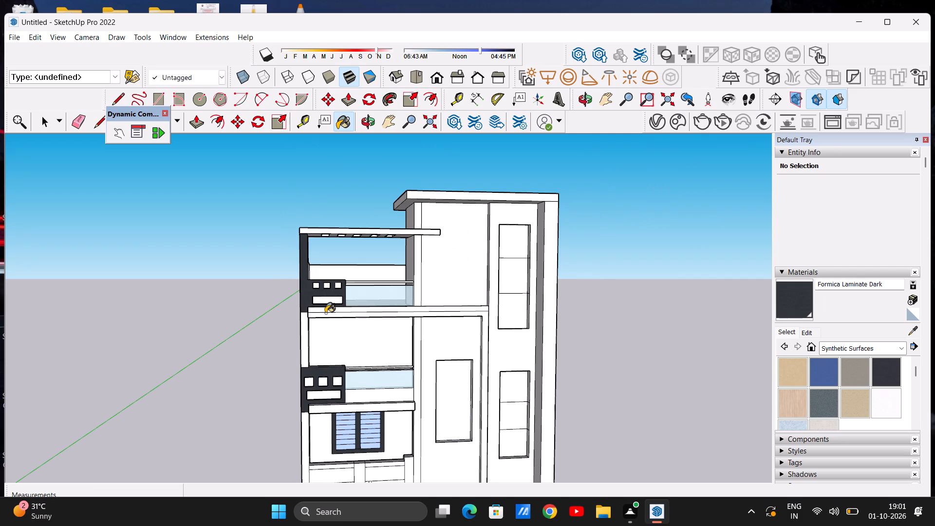
scroll(325, 313, "up", 13)
left_click(334, 321)
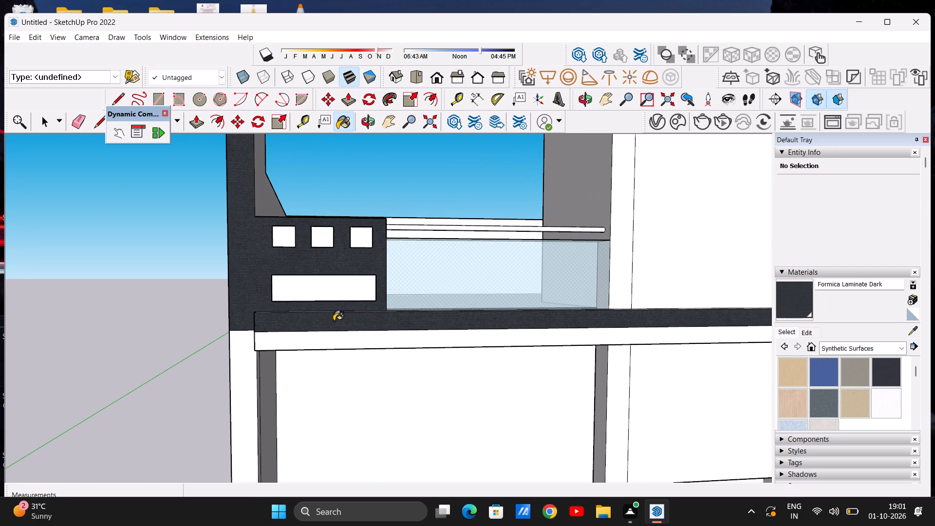
Paint the top face of the upper slab band with Formica Laminate Dark.
scroll(331, 322, "down", 6)
middle_click_drag(415, 322, 414, 338)
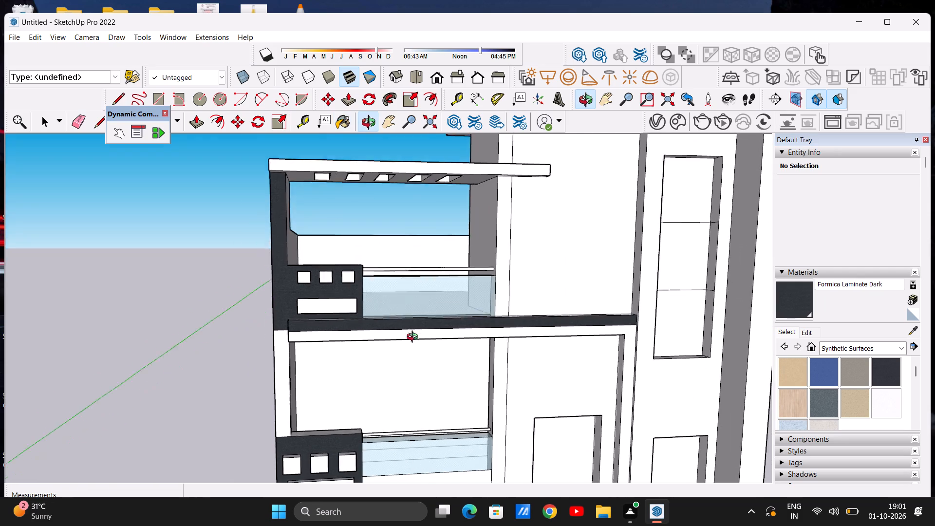
middle_click_drag(414, 338, 424, 405)
scroll(476, 338, "up", 8)
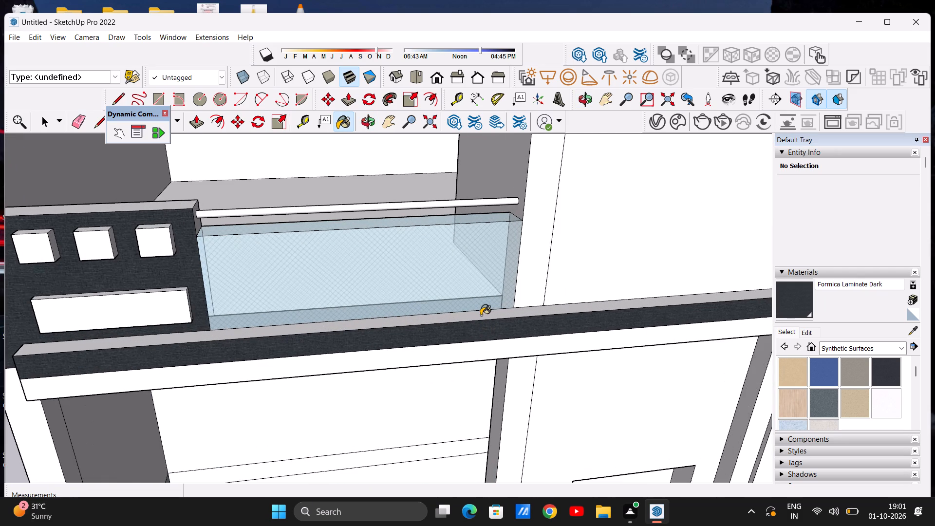
left_click(481, 315)
Paint the front edge of the slotted terrace canopy with Formica Laminate Dark.
scroll(454, 334, "down", 16)
middle_click_drag(464, 389, 441, 318)
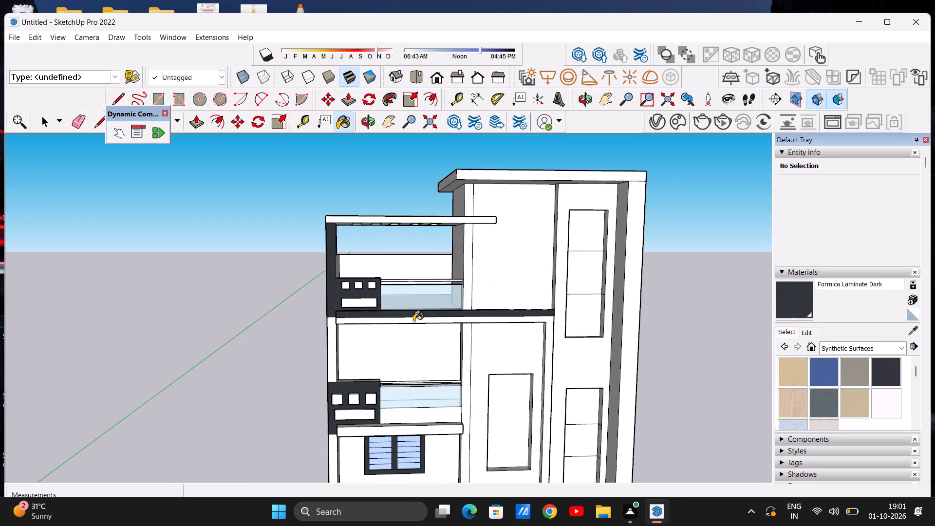
scroll(391, 325, "down", 3)
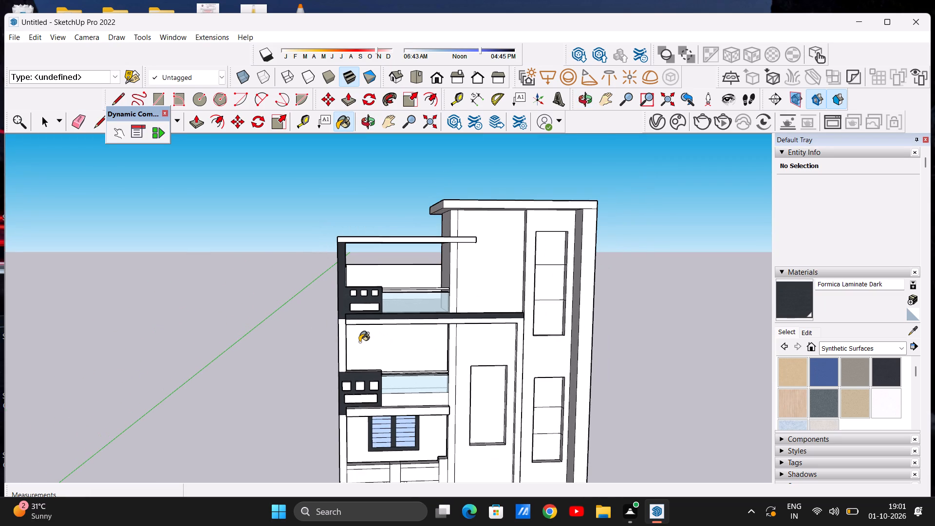
scroll(346, 312, "down", 8)
scroll(405, 328, "up", 6)
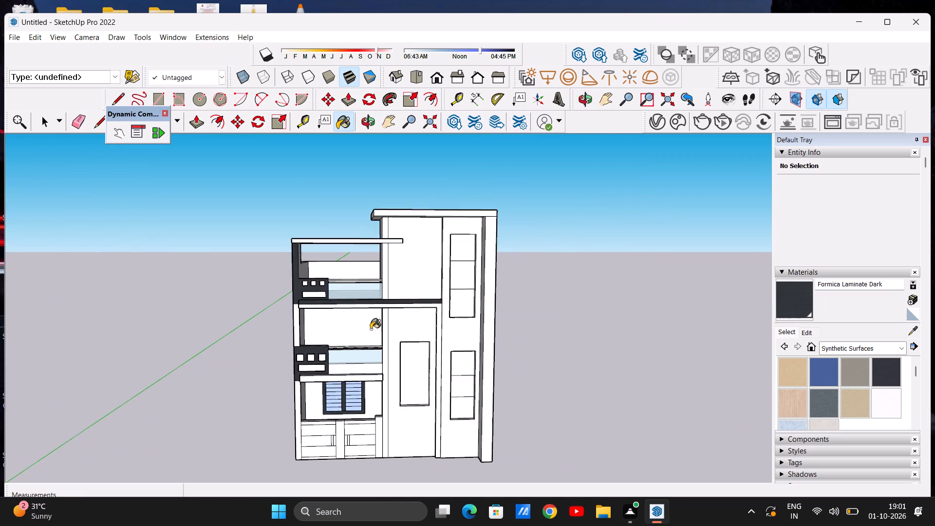
scroll(327, 324, "up", 5)
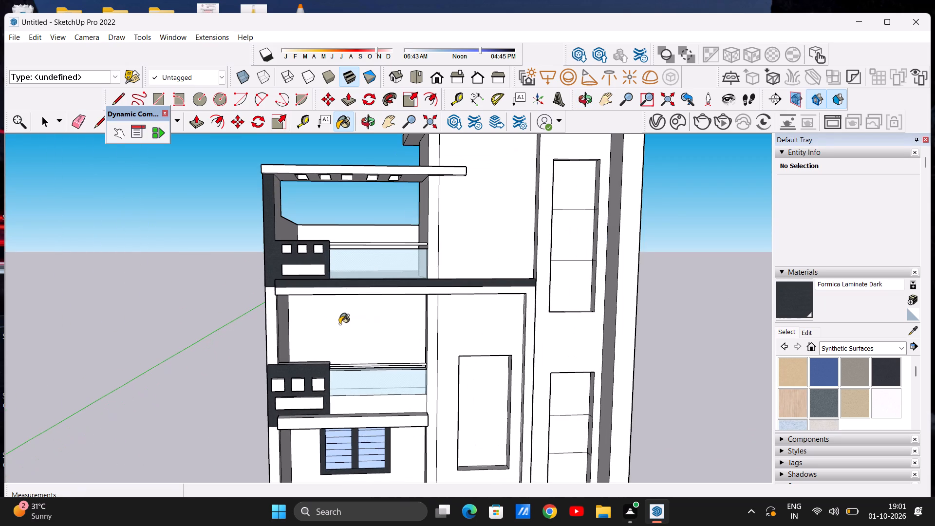
scroll(329, 319, "down", 4)
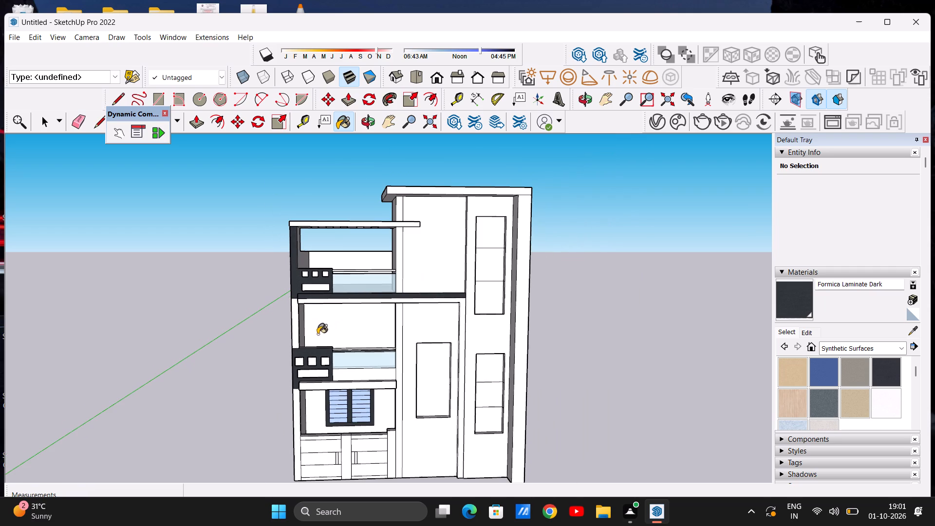
scroll(304, 338, "down", 3)
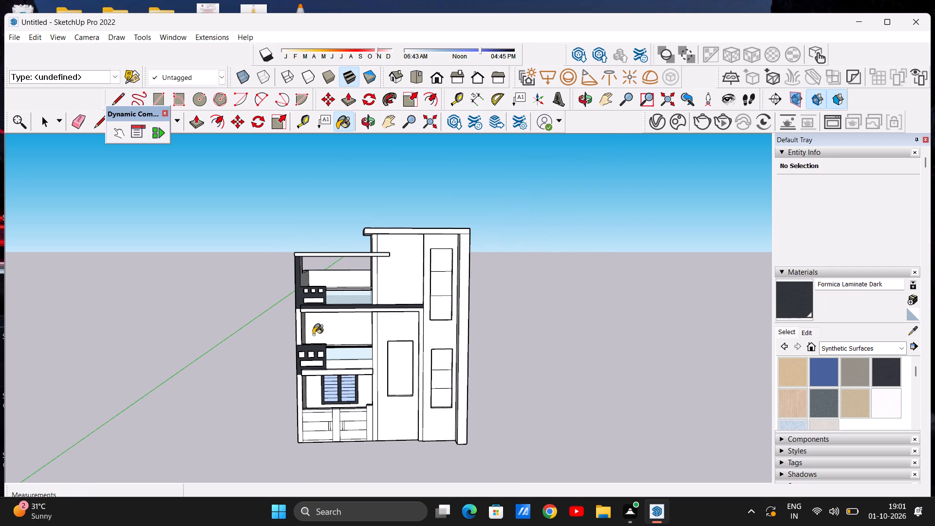
scroll(326, 247, "up", 15)
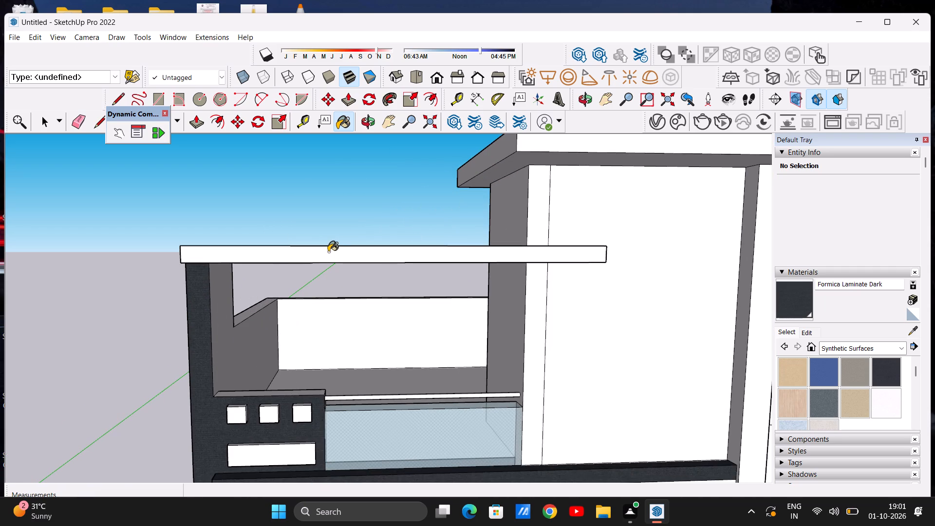
left_click(328, 252)
scroll(318, 277, "down", 4)
middle_click_drag(326, 265, 322, 360)
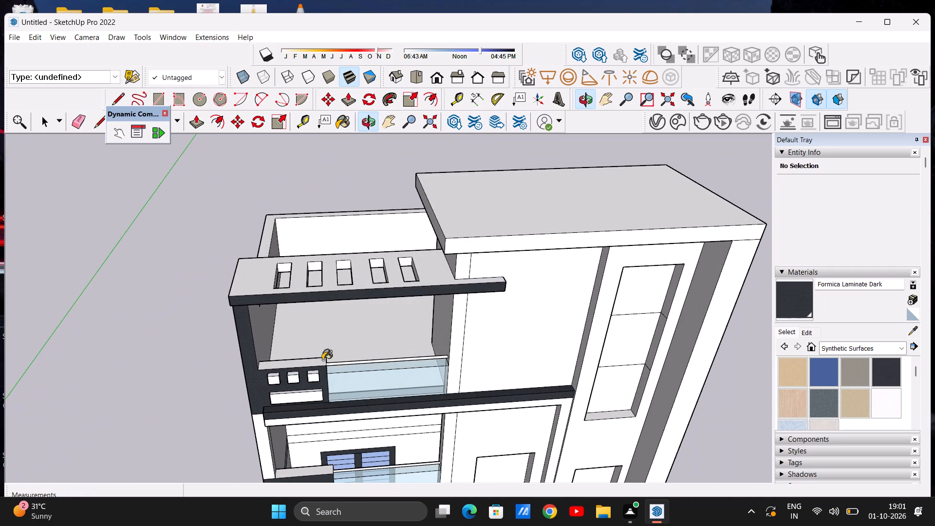
Paint the slotted terrace canopy's top and underside and the end pier's inner face with Formica Laminate Dark.
middle_click_drag(322, 360, 334, 367)
left_click(251, 272)
scroll(264, 287, "down", 3)
middle_click_drag(330, 336, 325, 243)
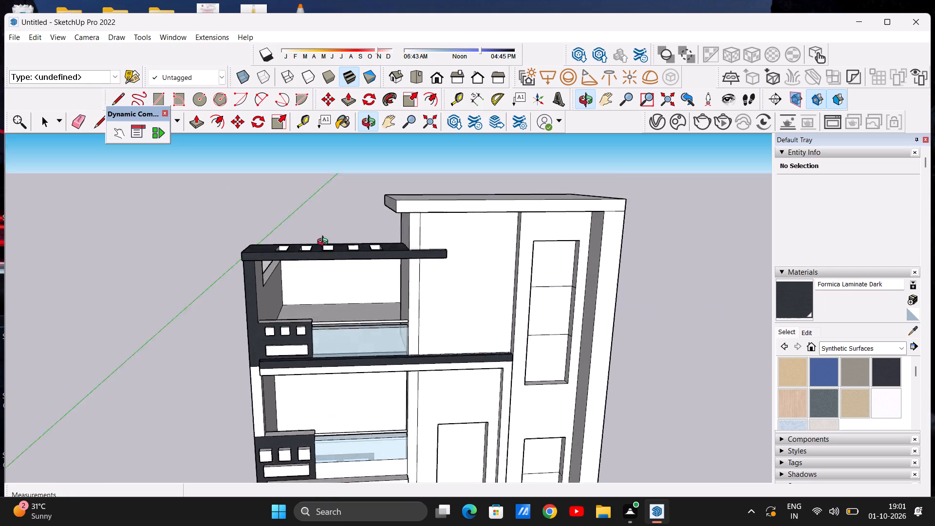
middle_click_drag(325, 243, 318, 148)
scroll(263, 268, "up", 6)
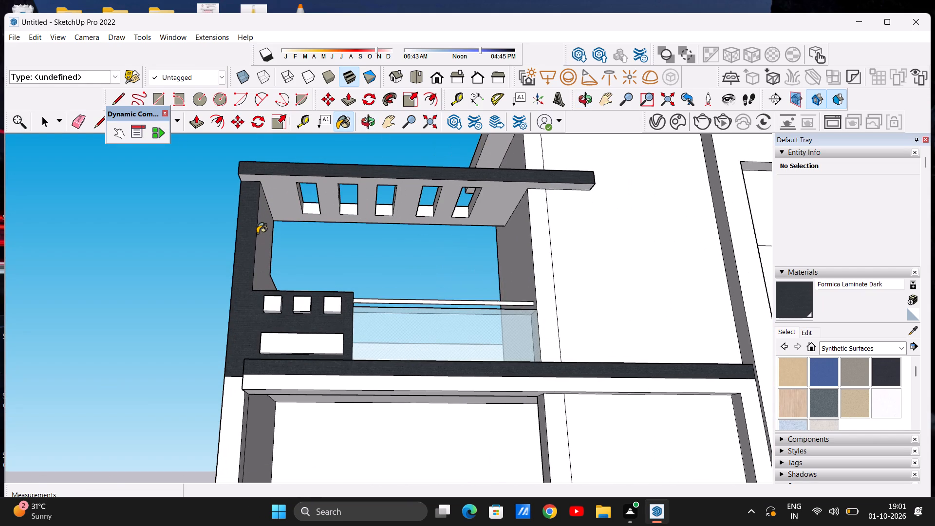
left_click(260, 233)
left_click(272, 183)
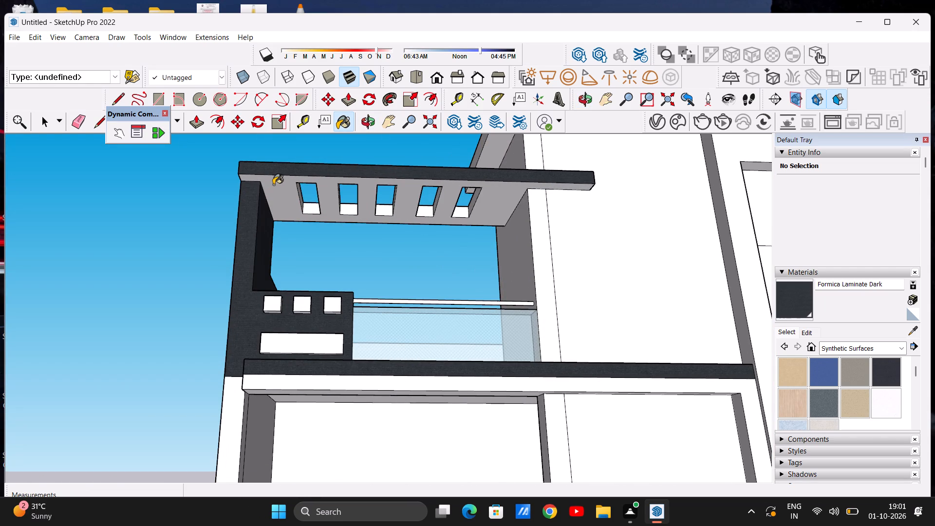
Examine the whole front facade to check how the dark-painted canopy, pier, slab band and parapets look together.
scroll(282, 238, "down", 9)
middle_click_drag(308, 237, 310, 245)
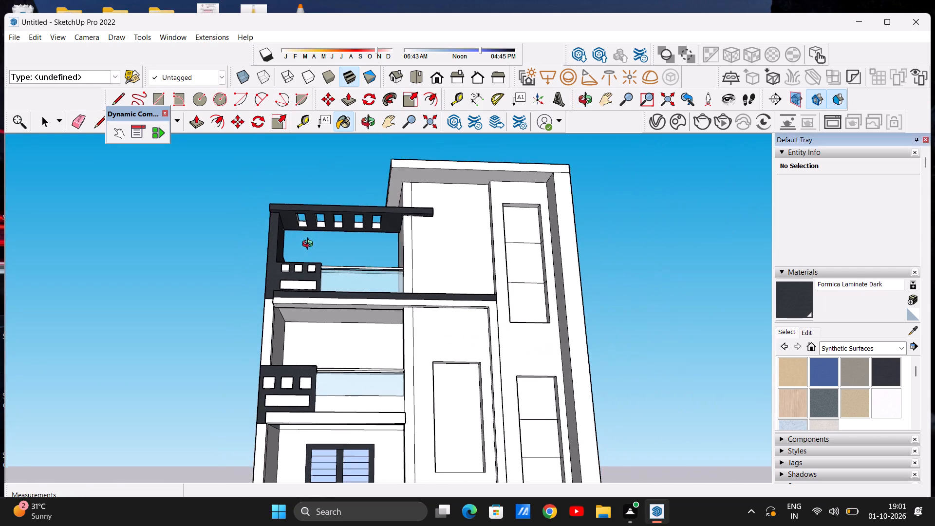
middle_click_drag(310, 245, 320, 329)
scroll(269, 315, "down", 7)
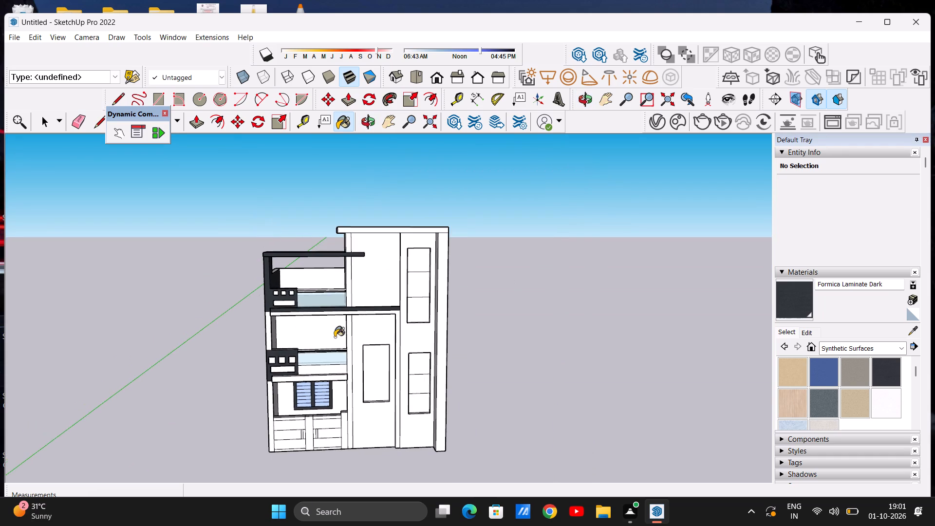
scroll(328, 341, "up", 6)
scroll(313, 335, "down", 6)
middle_click_drag(330, 395, 318, 381)
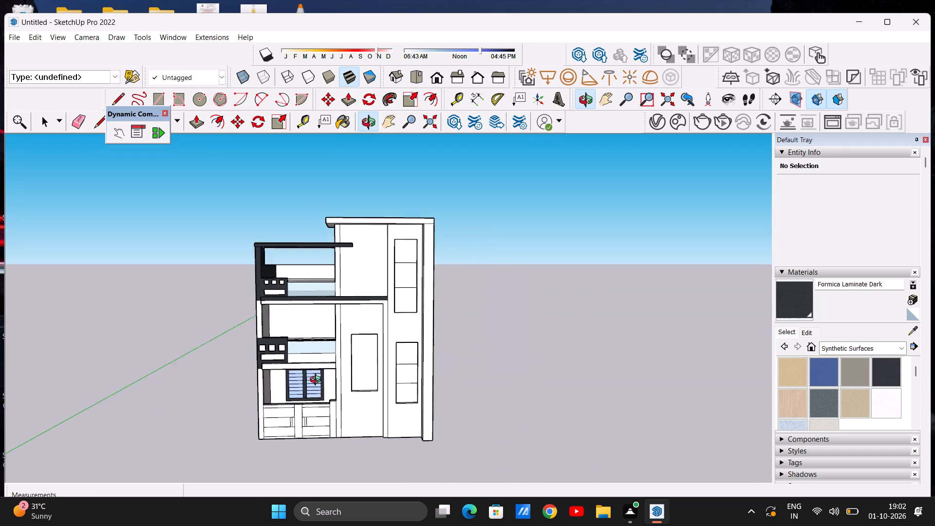
middle_click_drag(318, 381, 312, 376)
middle_click(312, 376)
scroll(316, 375, "down", 2)
scroll(272, 413, "up", 3)
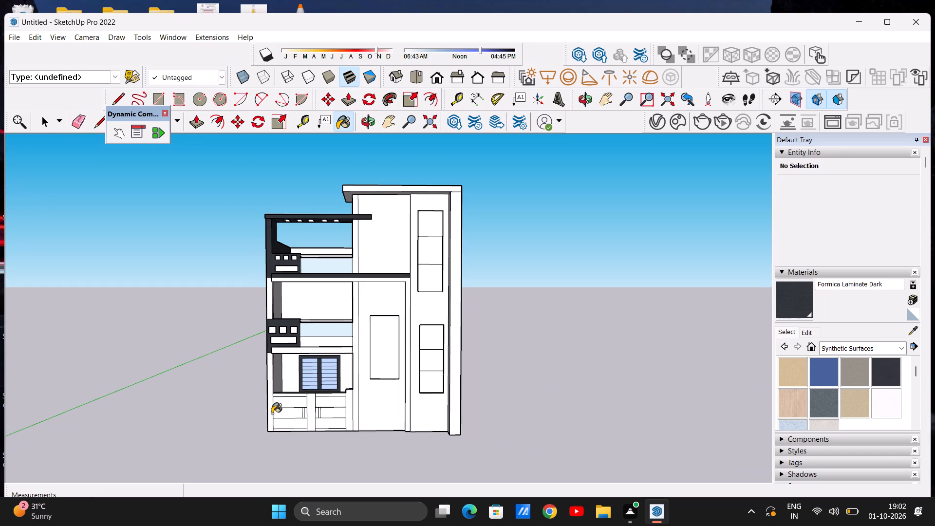
scroll(278, 412, "down", 3)
scroll(306, 358, "up", 5)
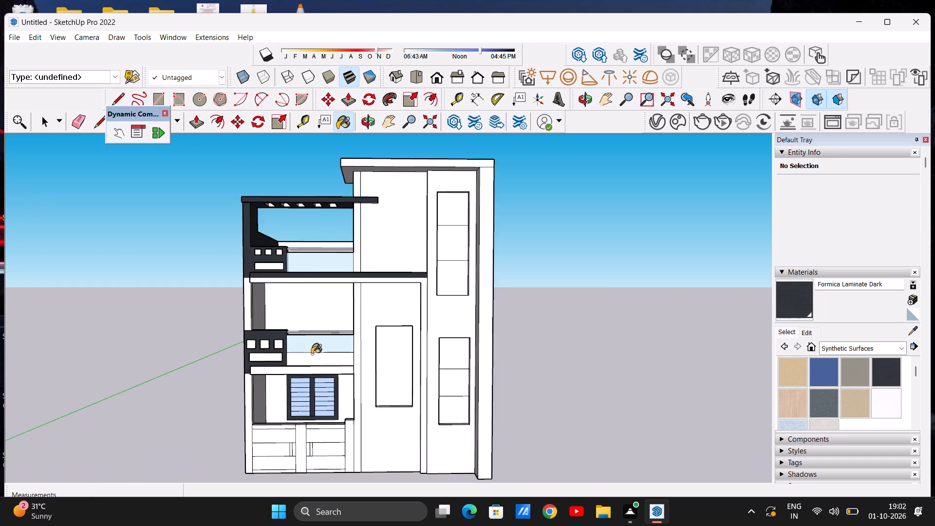
scroll(315, 353, "down", 3)
scroll(322, 373, "up", 3)
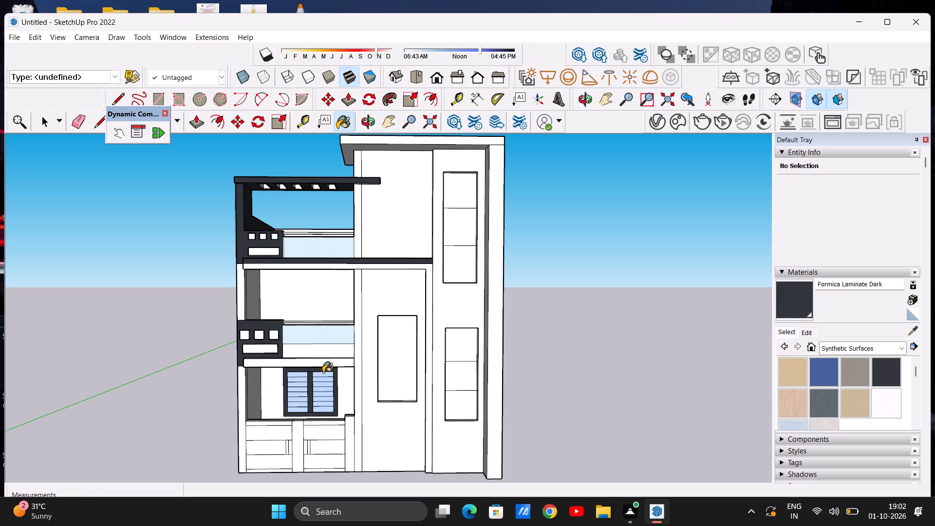
key("space")
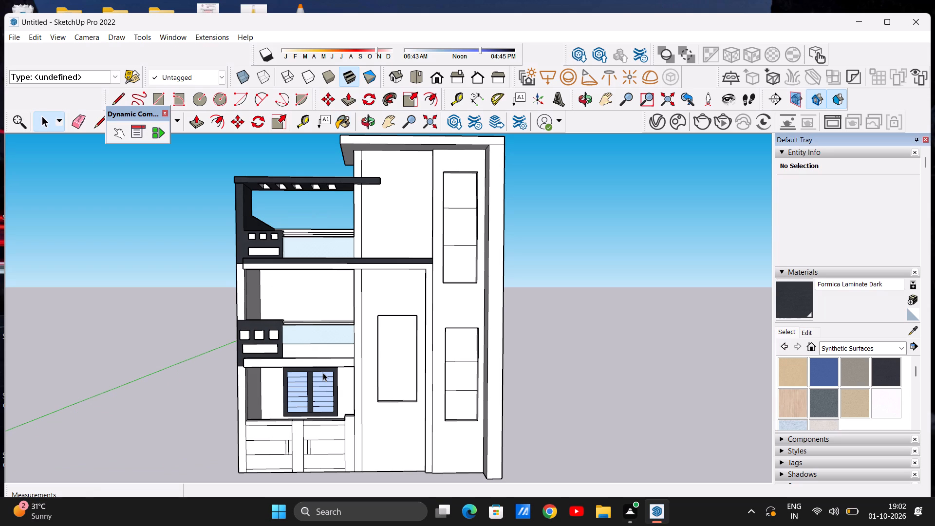
Push/Pull the upper and lower halves of the upper slab band's end face 9" outward, flush with the end pier's outer side.
scroll(315, 347, "down", 2)
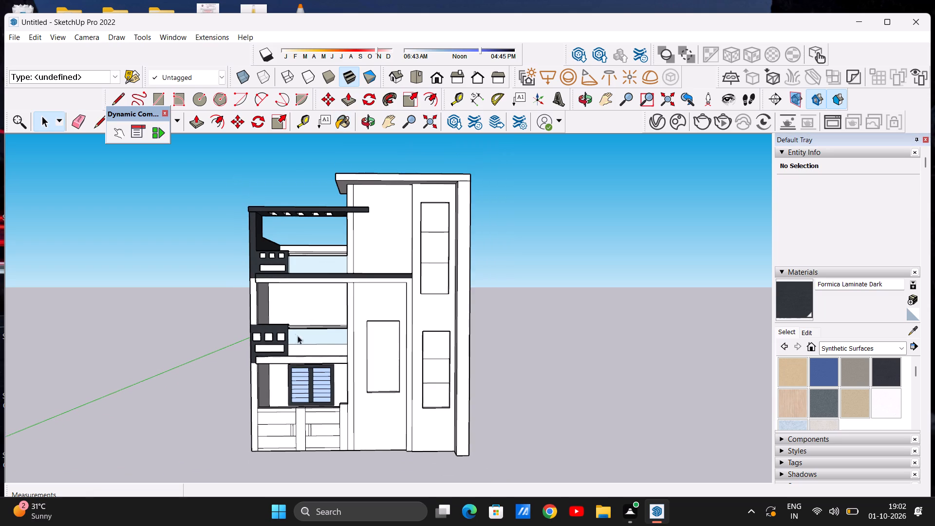
middle_click_drag(291, 333, 491, 345)
scroll(314, 291, "up", 11)
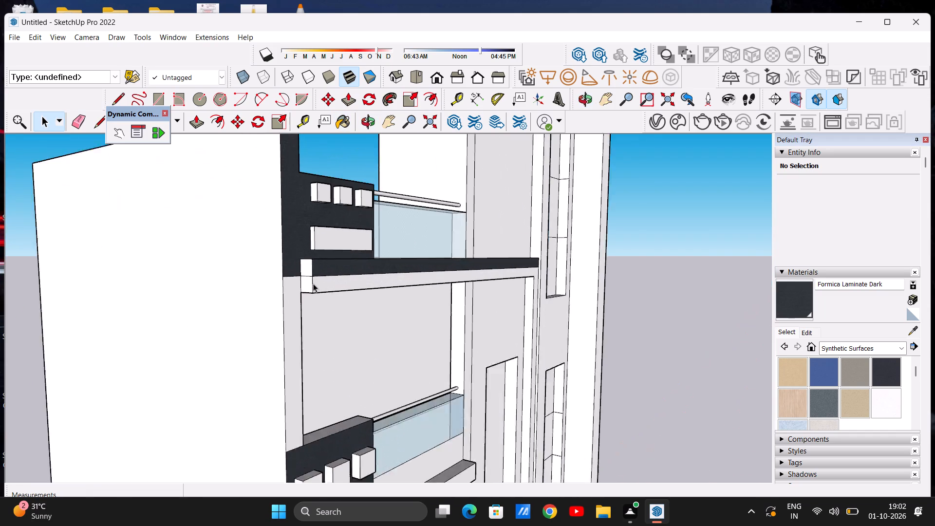
scroll(313, 283, "up", 2)
scroll(300, 286, "down", 4)
middle_click_drag(294, 293, 241, 315)
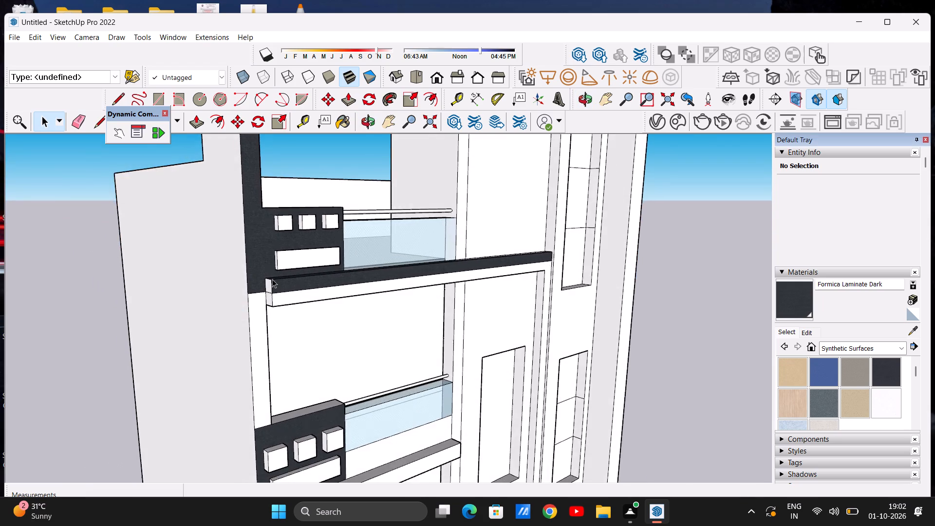
scroll(272, 279, "up", 6)
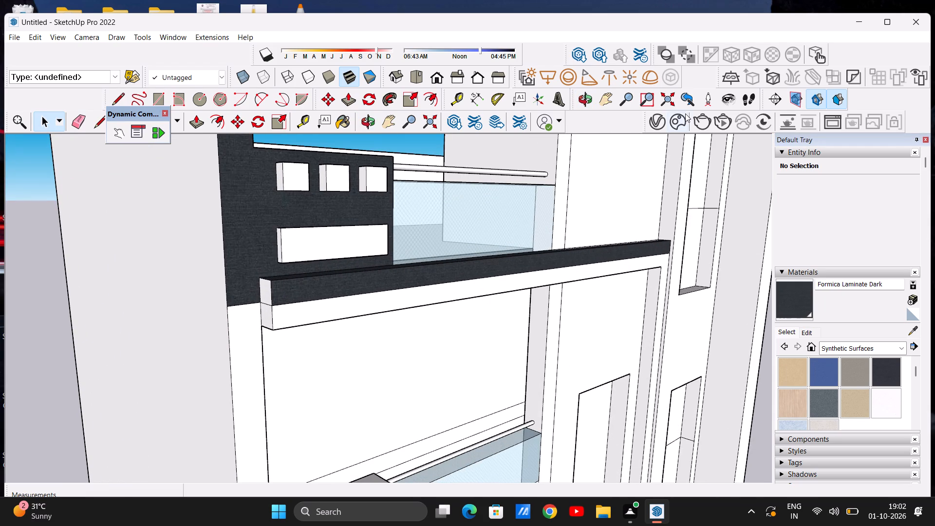
key("p")
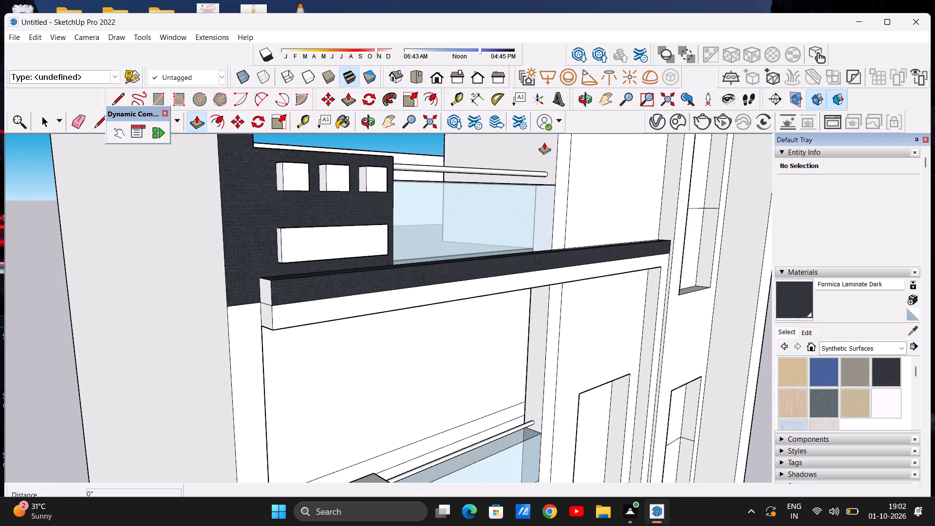
scroll(262, 286, "up", 6)
left_click(266, 288)
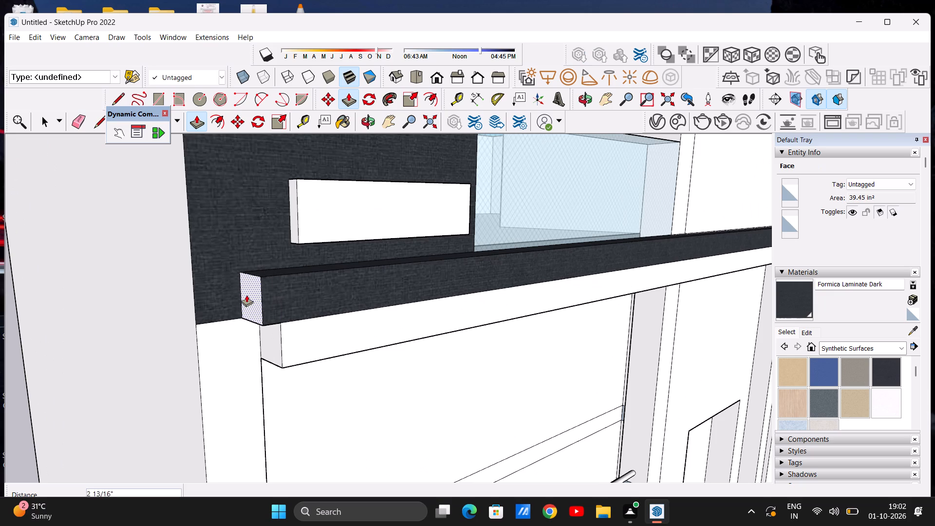
left_click(192, 279)
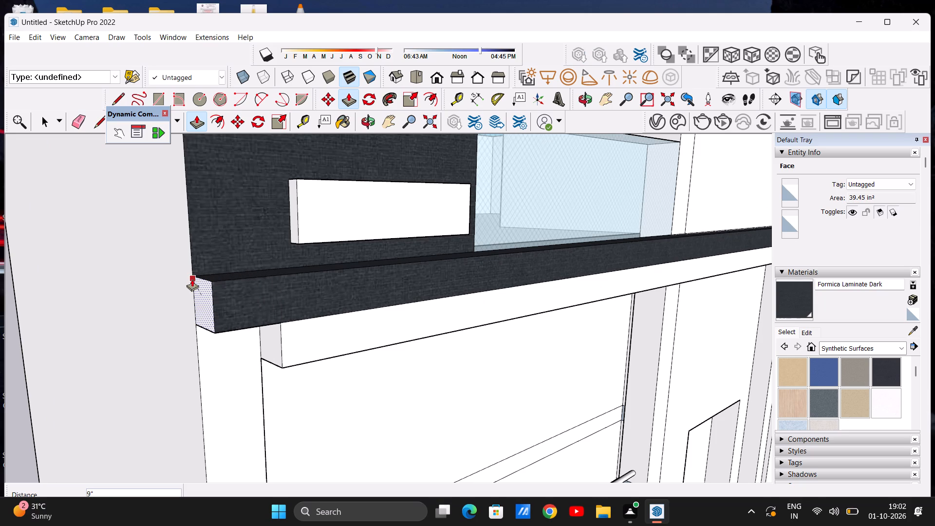
left_click(271, 337)
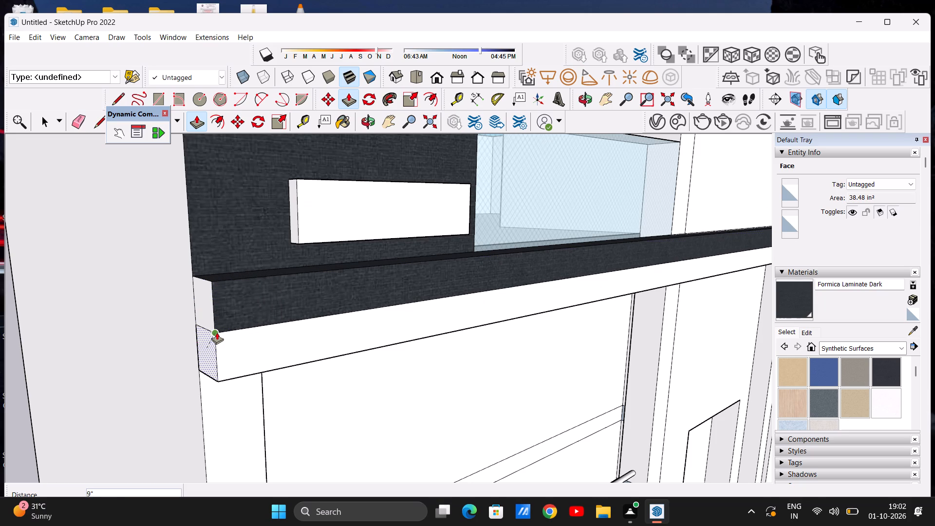
left_click(217, 332)
key("space")
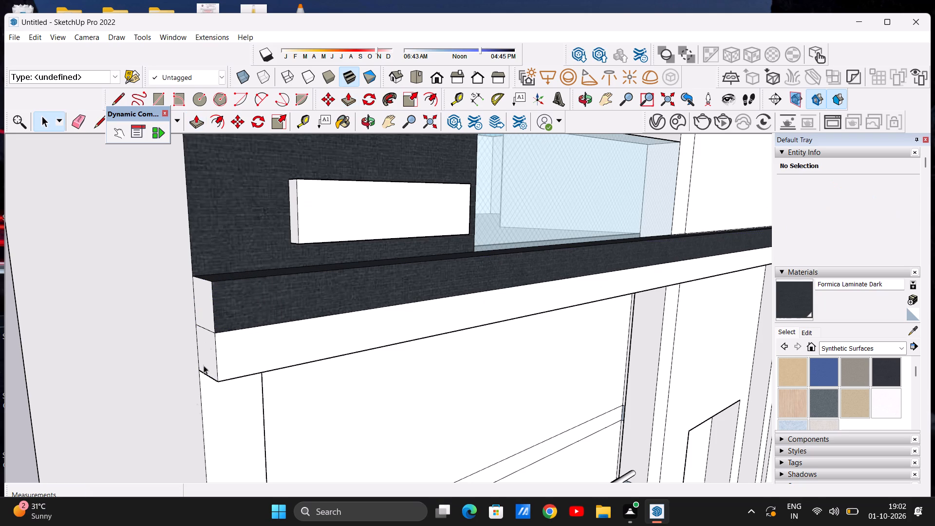
Inspect the extended upper slab band and its junction with the end pier from the front and side.
scroll(197, 401, "down", 16)
middle_click_drag(241, 398, 147, 340)
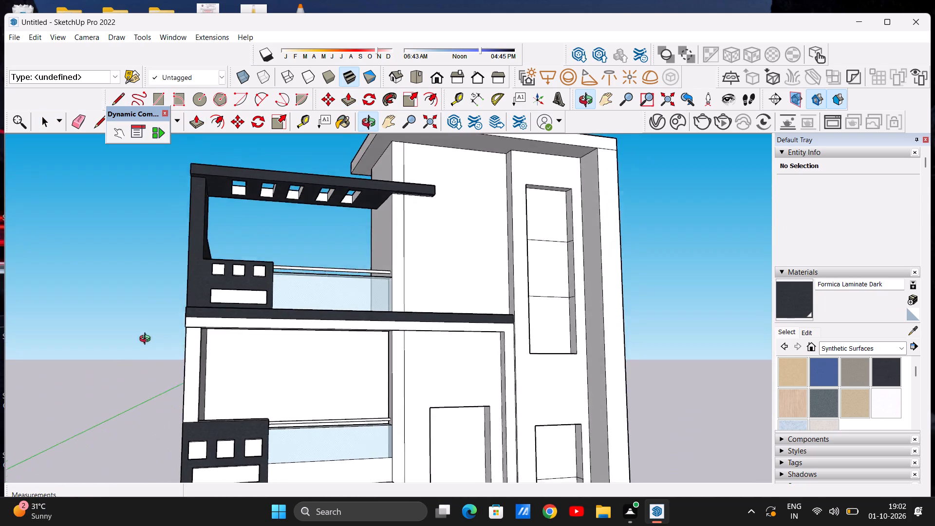
middle_click_drag(147, 340, 173, 382)
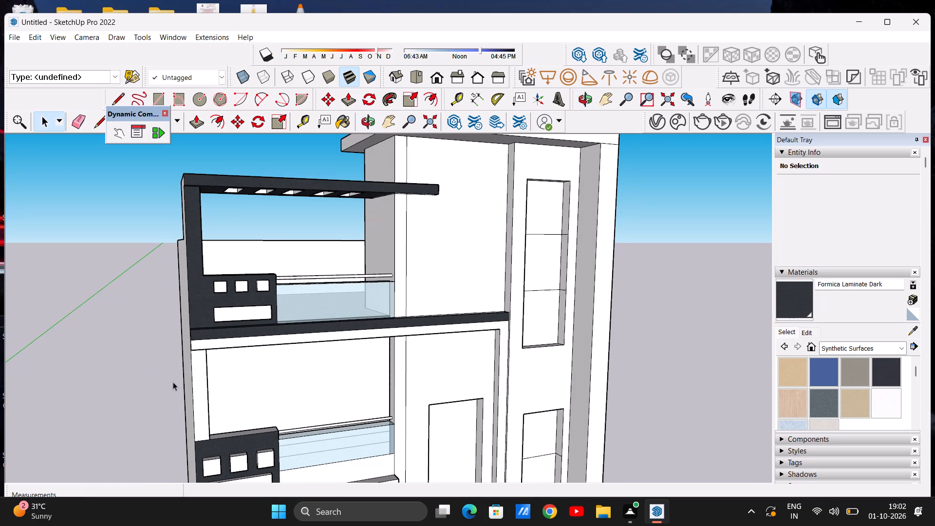
middle_click_drag(206, 366, 162, 369)
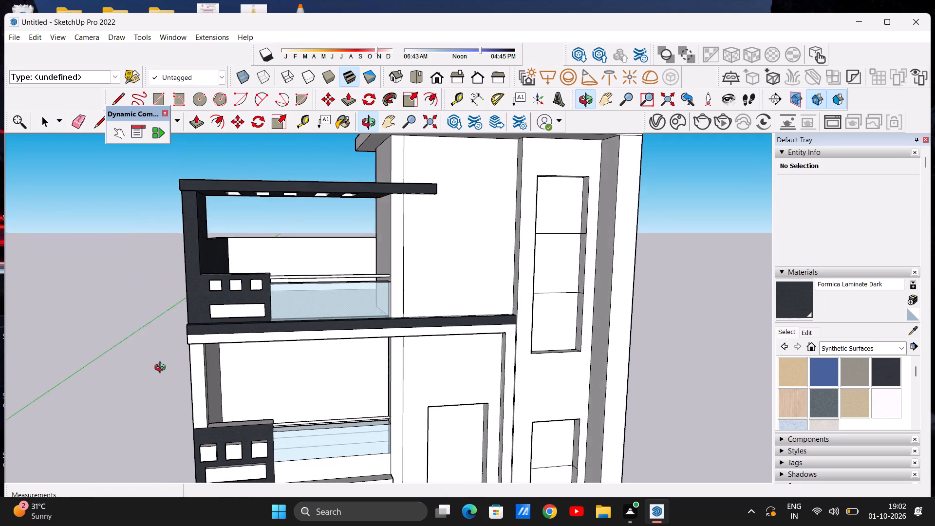
middle_click_drag(162, 369, 156, 349)
scroll(186, 343, "up", 4)
scroll(189, 348, "down", 4)
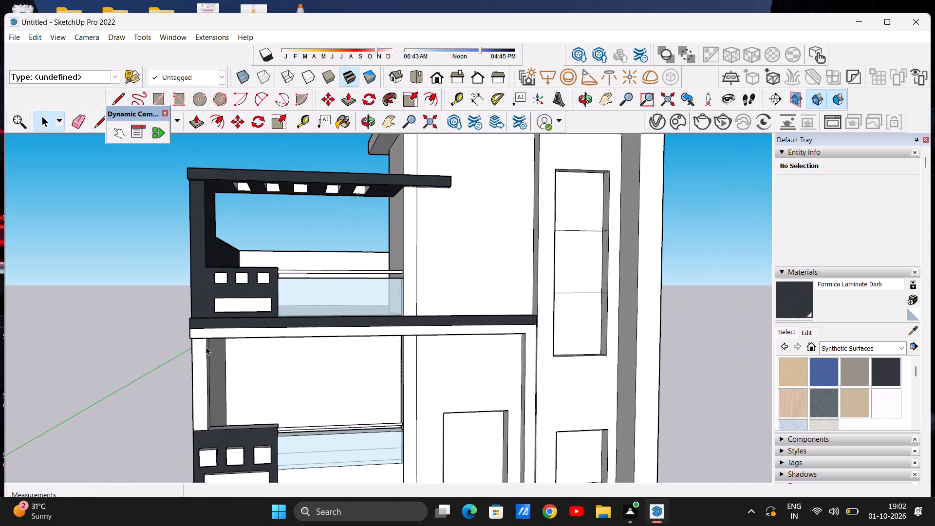
middle_click_drag(186, 352, 389, 352)
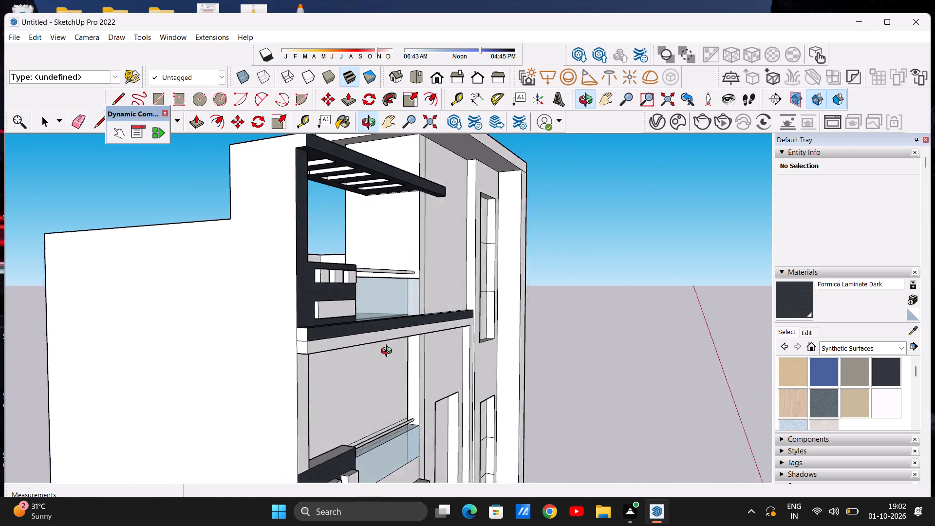
middle_click_drag(389, 352, 402, 352)
scroll(298, 382, "up", 6)
scroll(306, 371, "down", 15)
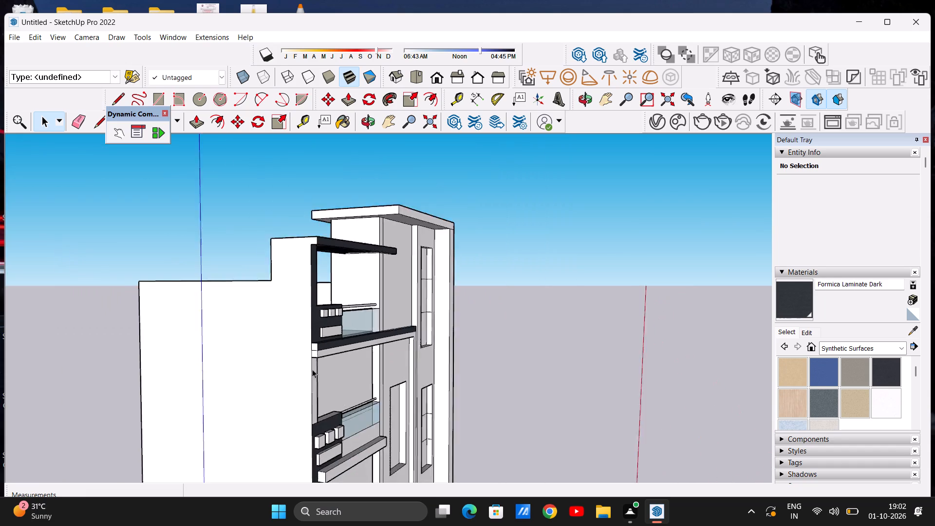
scroll(312, 369, "down", 1)
middle_click_drag(317, 395, 309, 443)
scroll(327, 418, "up", 11)
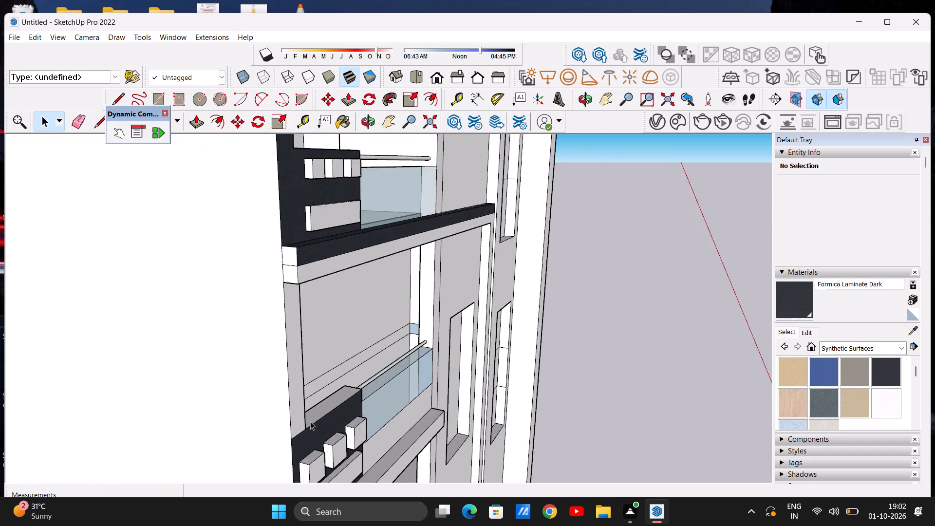
scroll(310, 421, "up", 5)
scroll(280, 428, "down", 12)
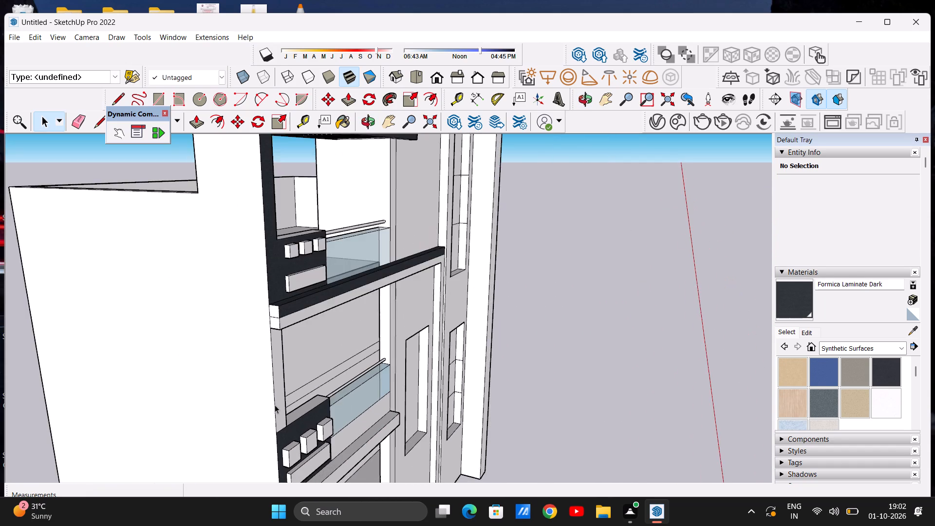
scroll(275, 405, "down", 6)
middle_click_drag(307, 394, 198, 348)
middle_click_drag(296, 370, 331, 359)
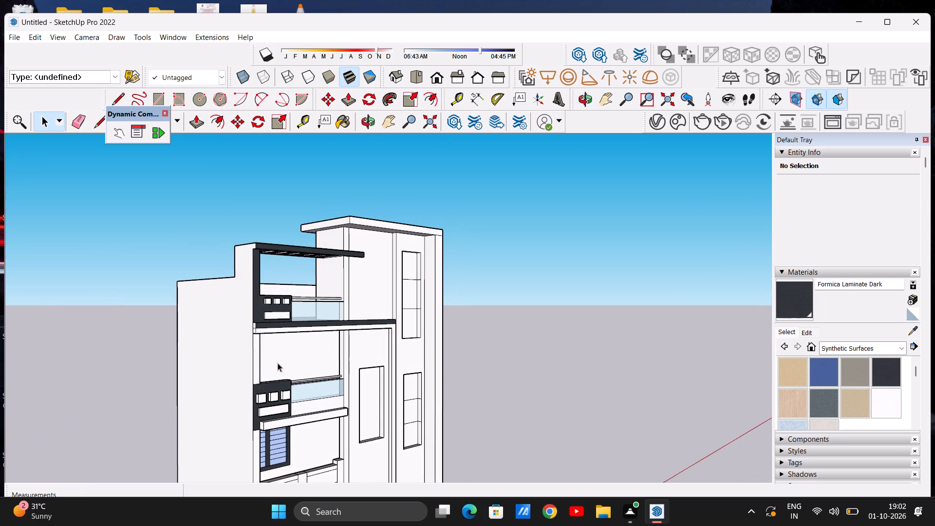
Paint the upper half of the upper slab band's end face with Formica Laminate Dark.
left_click(804, 300)
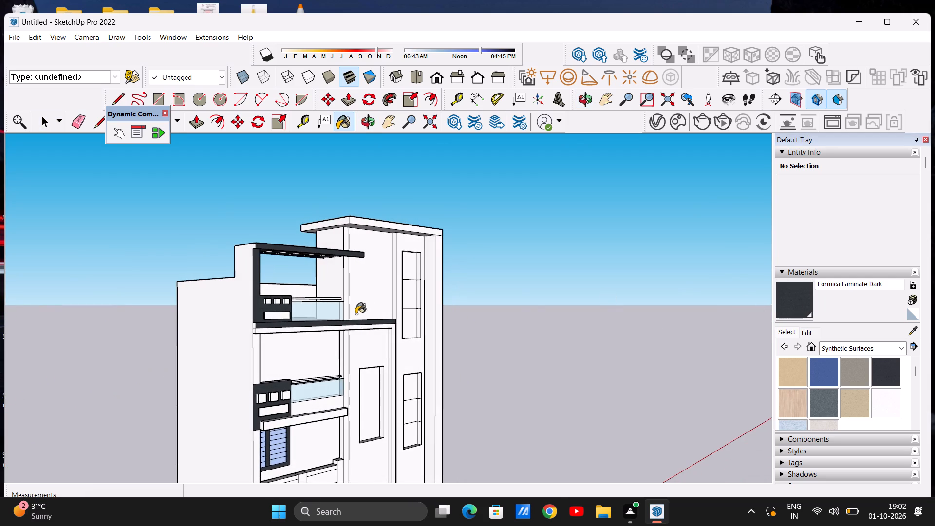
scroll(263, 323, "up", 9)
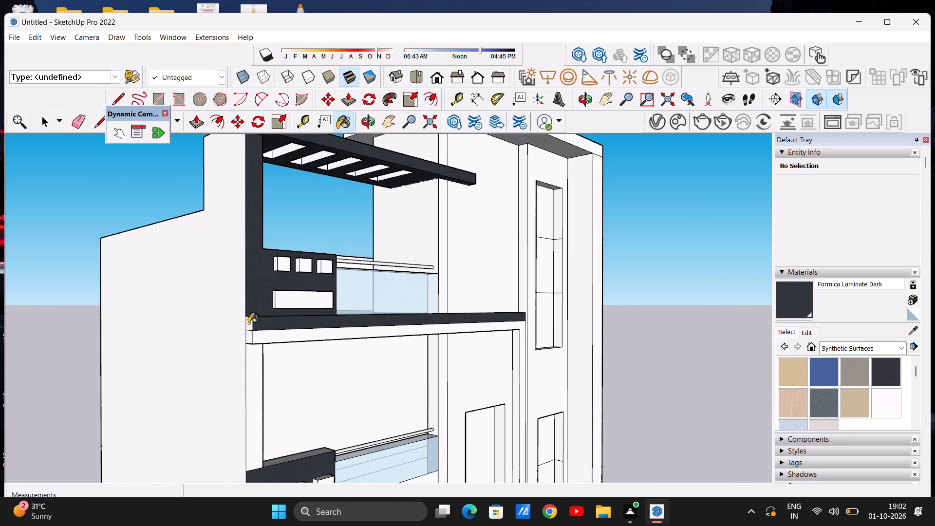
left_click(248, 323)
scroll(225, 356, "down", 10)
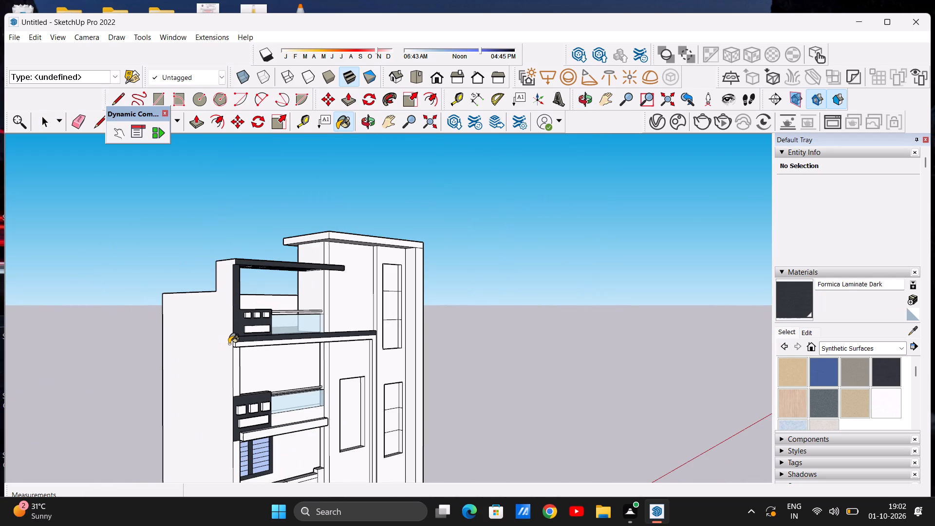
key("space")
Review the full front elevation for facade parts that still need a contrasting material.
scroll(222, 350, "down", 11)
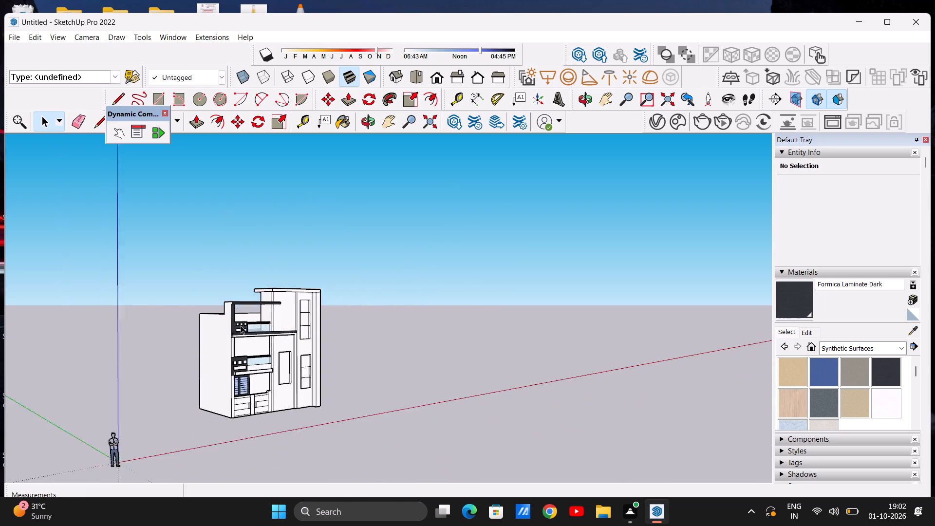
scroll(241, 325, "down", 1)
middle_click_drag(250, 365, 107, 352)
scroll(280, 353, "up", 10)
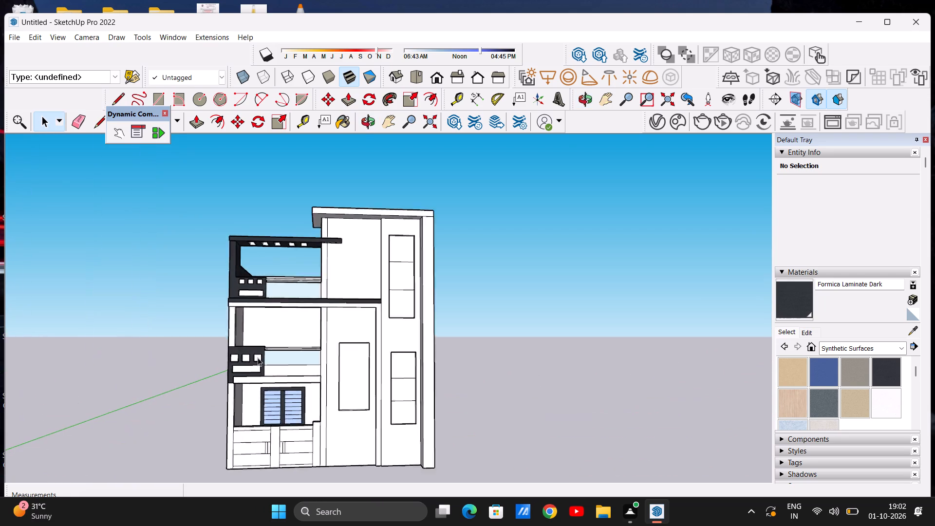
scroll(258, 357, "up", 2)
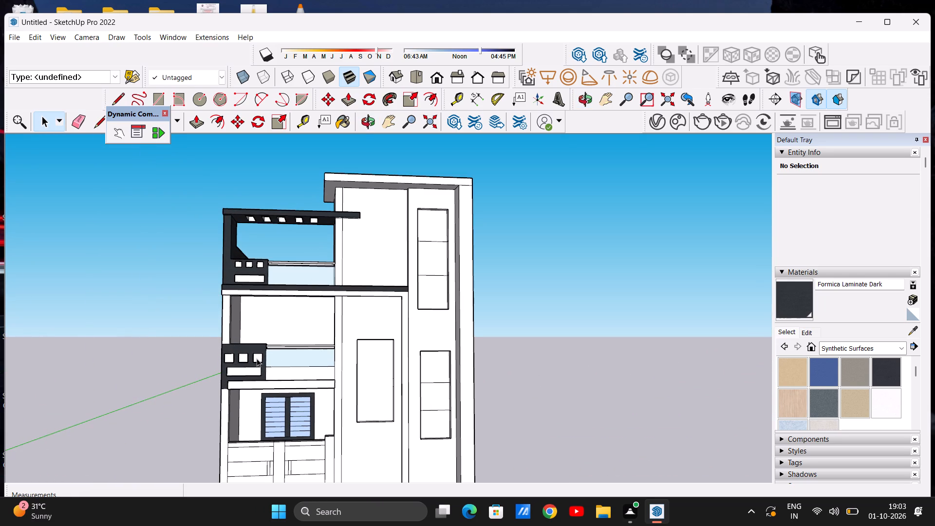
scroll(257, 358, "down", 3)
scroll(338, 369, "up", 2)
scroll(305, 350, "down", 2)
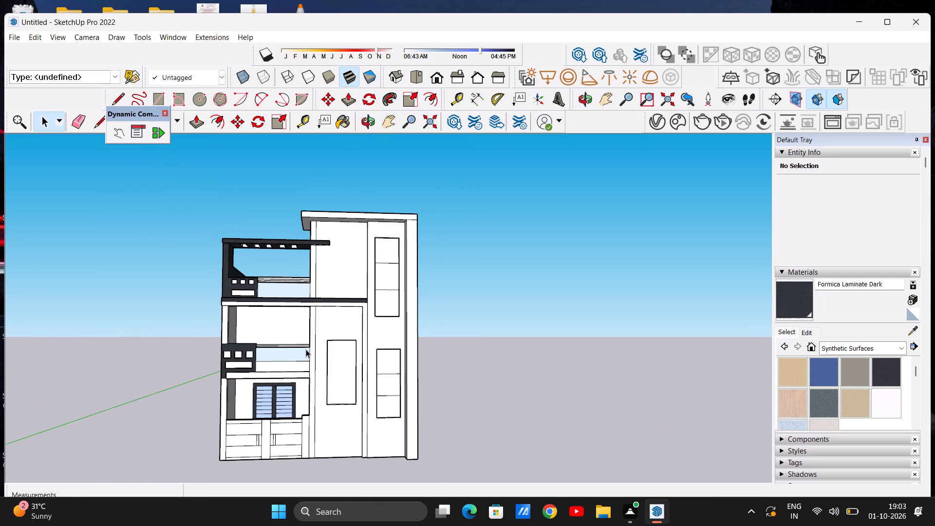
Paint the front face and the balcony-side edge of the tower's tall window strip with Formica Speckled Grey.
scroll(305, 349, "down", 1)
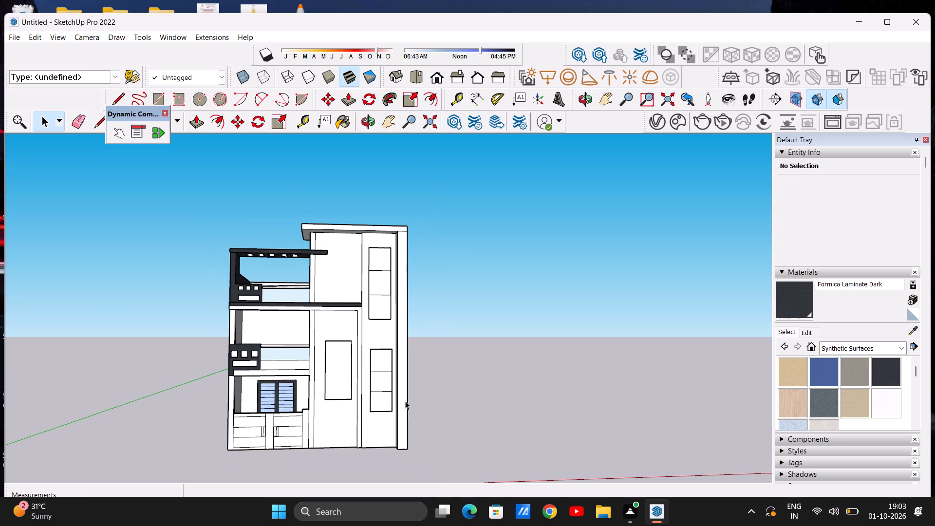
scroll(389, 425, "up", 6)
scroll(390, 422, "down", 3)
scroll(390, 312, "up", 4)
left_click(823, 404)
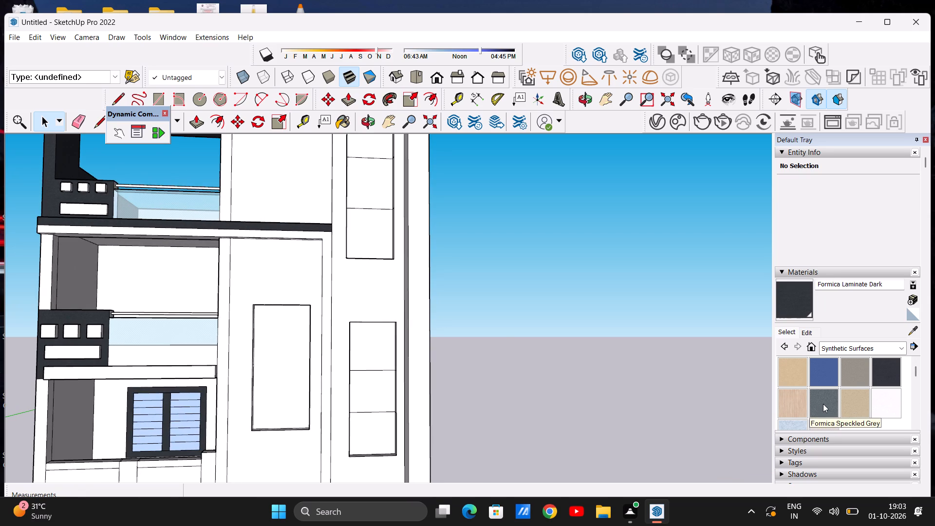
left_click(369, 297)
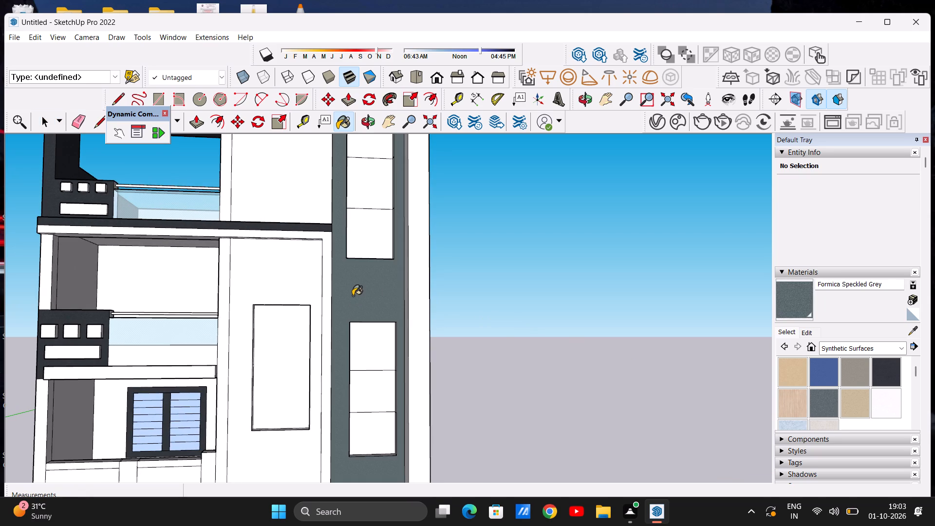
scroll(353, 298, "down", 8)
scroll(335, 217, "up", 5)
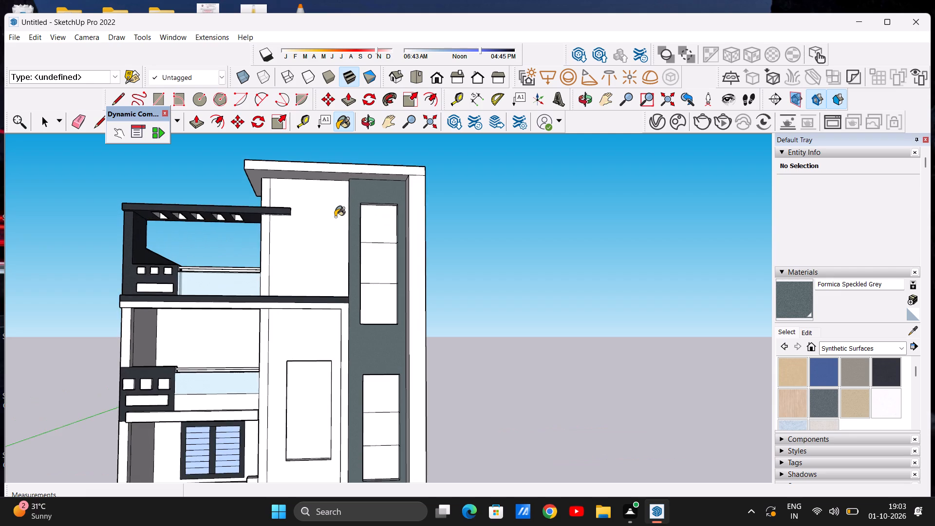
middle_click_drag(337, 225, 448, 284)
scroll(358, 215, "up", 6)
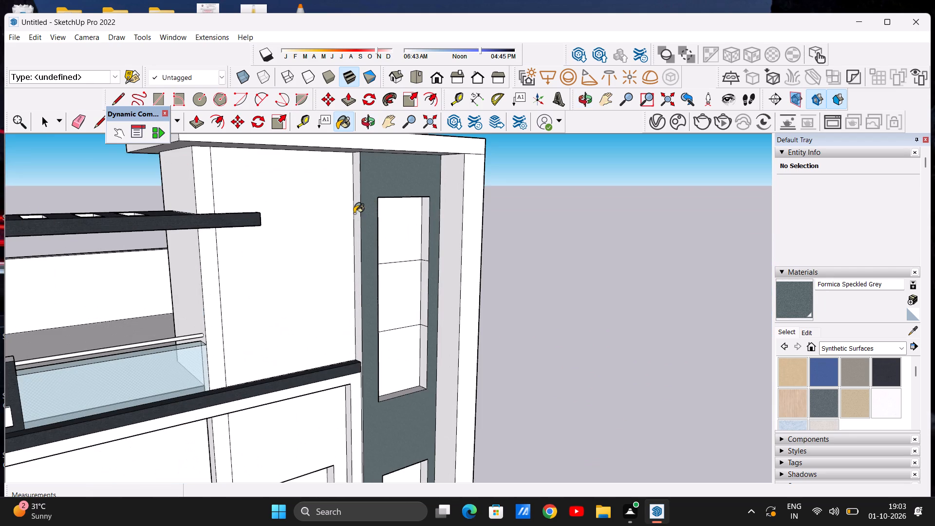
left_click(355, 209)
scroll(334, 240, "down", 11)
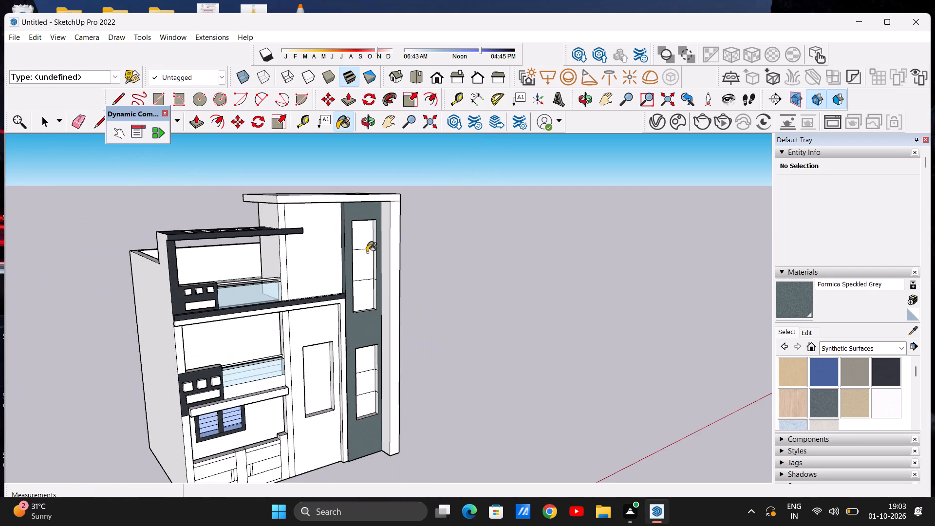
Paint the sill of the upper window recess in the tower strip with Formica Speckled Grey.
scroll(385, 278, "up", 5)
middle_click_drag(380, 277, 338, 276)
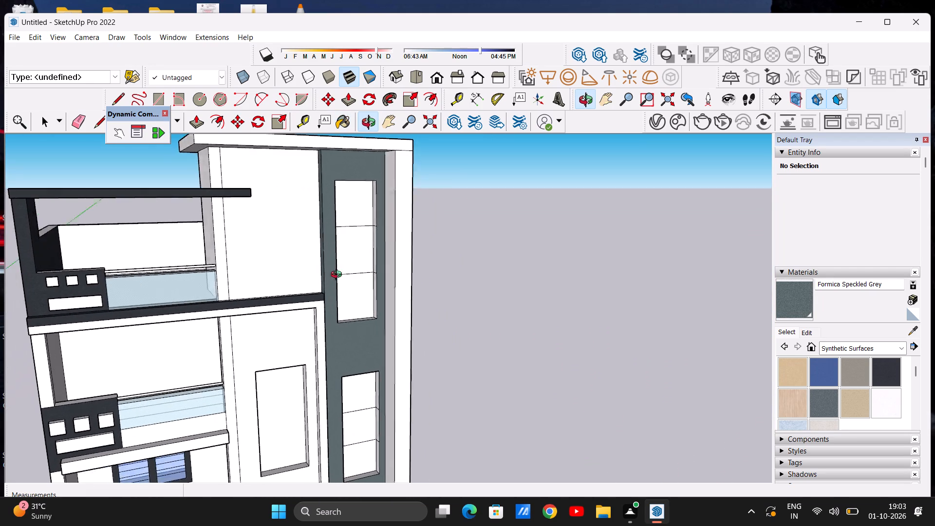
middle_click_drag(338, 276, 237, 270)
scroll(375, 262, "down", 4)
scroll(362, 352, "up", 5)
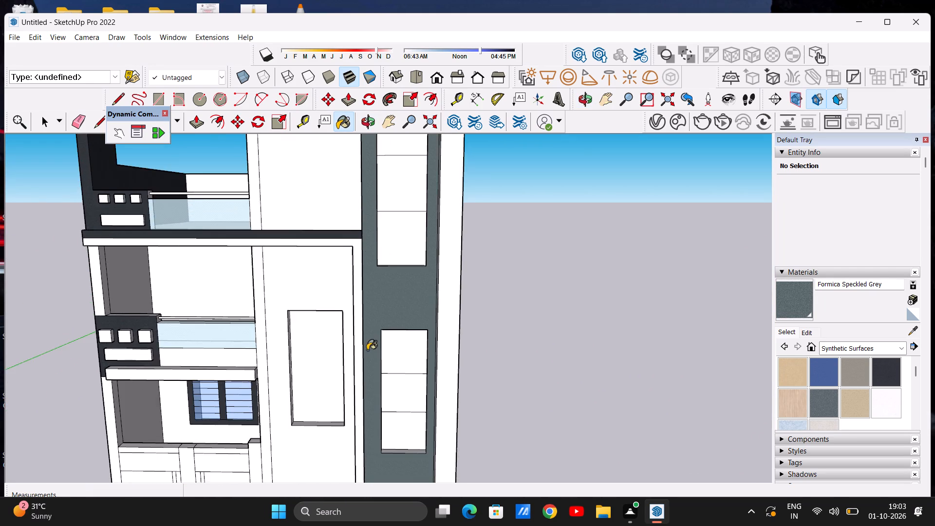
middle_click_drag(367, 350, 390, 322)
scroll(381, 322, "down", 7)
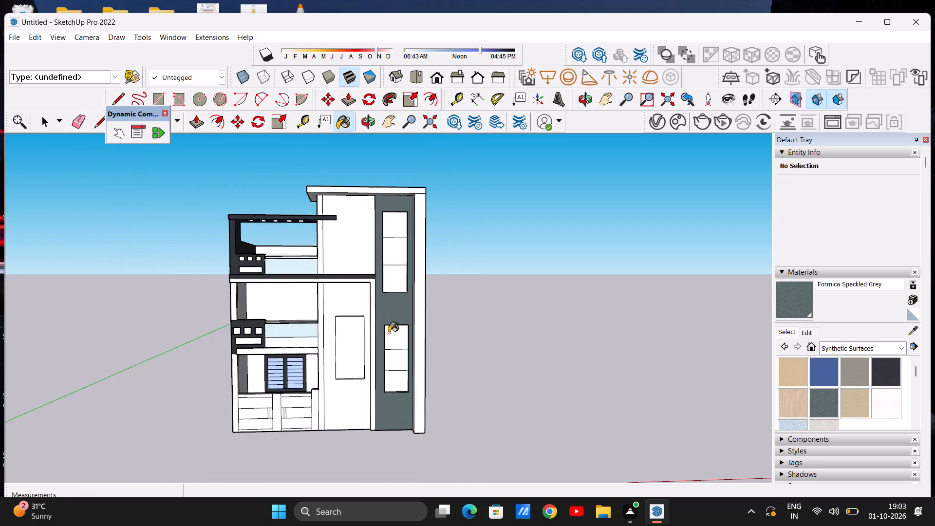
scroll(389, 333, "down", 3)
scroll(398, 278, "up", 12)
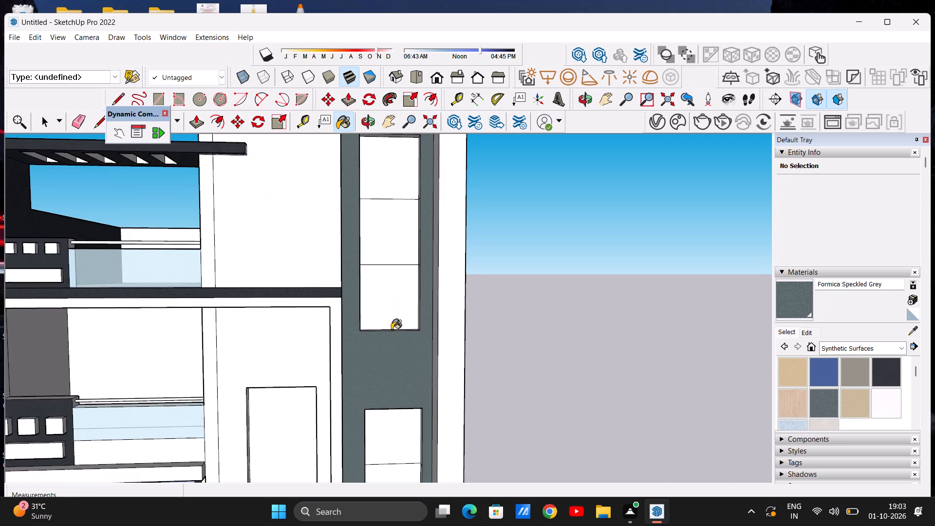
middle_click_drag(392, 333, 379, 409)
scroll(408, 344, "up", 10)
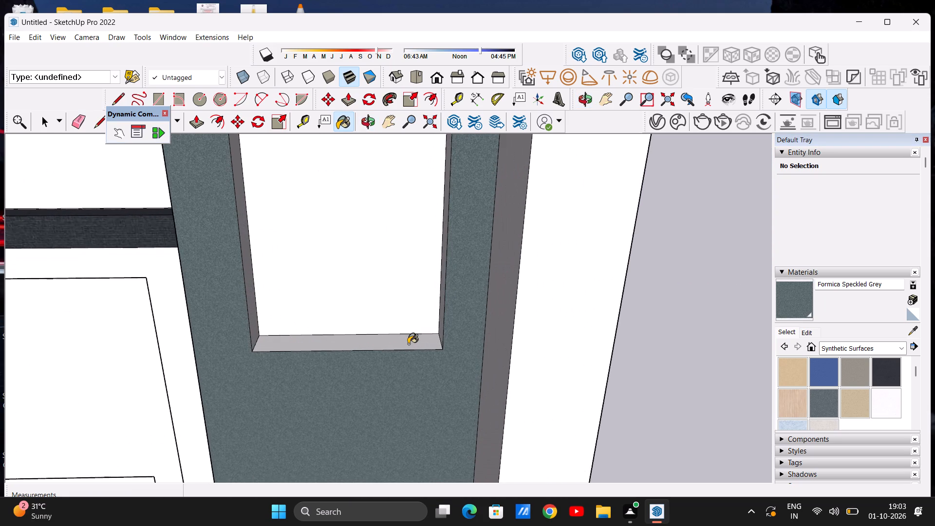
left_click(408, 344)
Paint all three segments of the upper window recess's balcony-side jamb with Formica Speckled Grey.
scroll(376, 334, "down", 9)
scroll(375, 282, "down", 3)
middle_click_drag(377, 288, 316, 293)
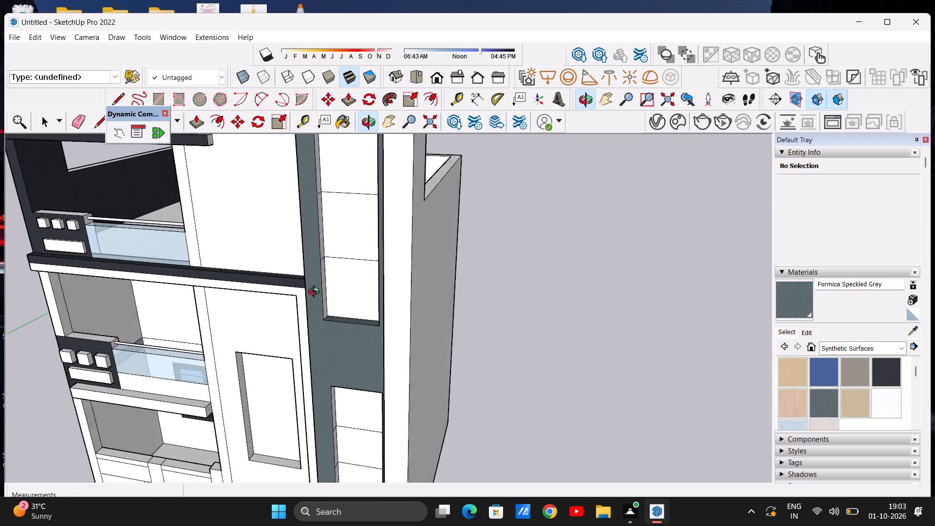
middle_click_drag(316, 293, 315, 294)
scroll(322, 258, "up", 6)
left_click(319, 255)
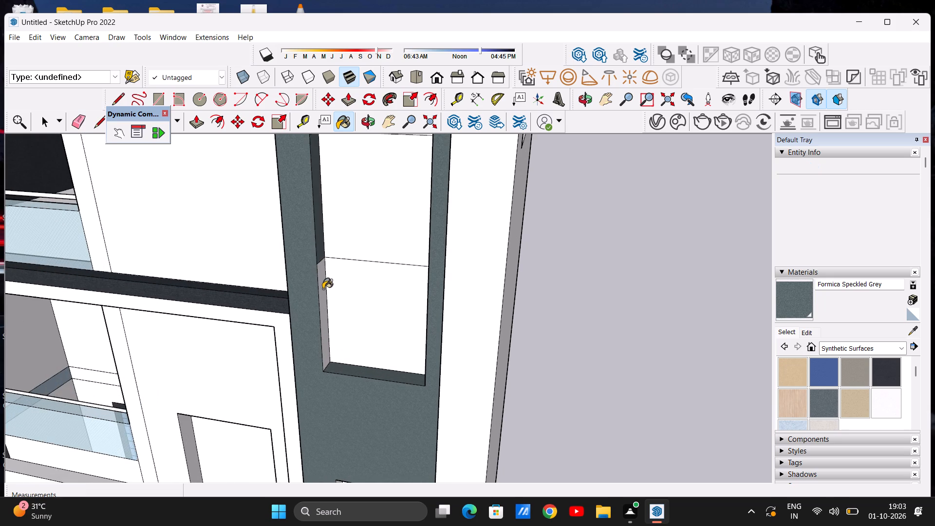
left_click(323, 289)
scroll(329, 323, "down", 11)
scroll(325, 243, "up", 12)
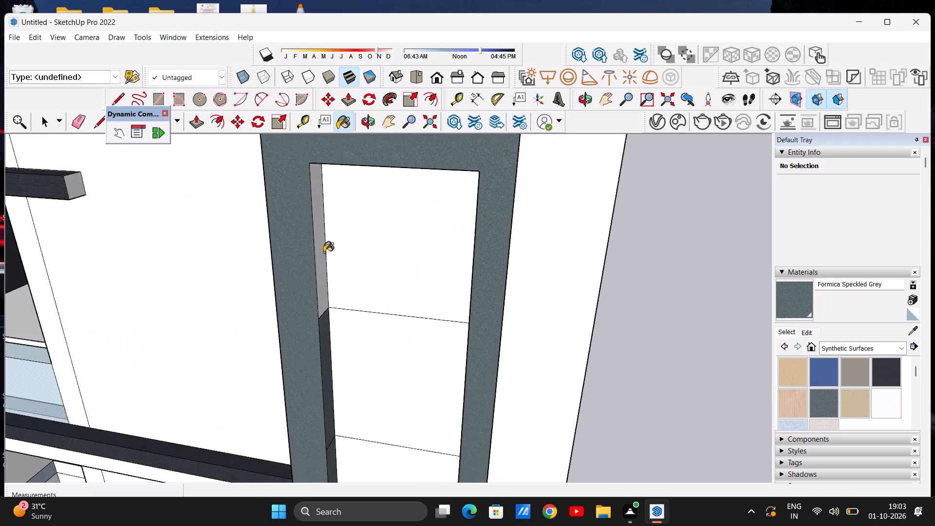
scroll(324, 252, "up", 2)
left_click(316, 253)
scroll(329, 264, "down", 12)
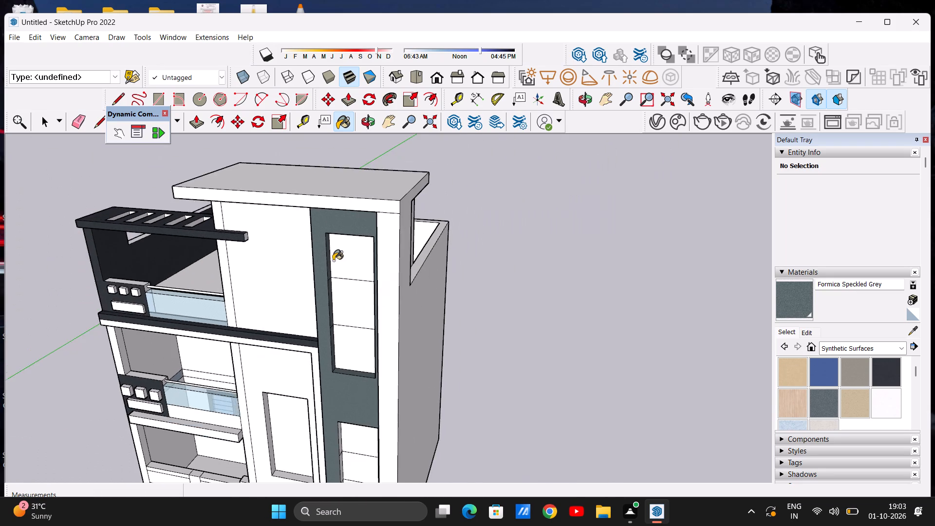
Paint all three segments of the upper window recess's opposite jamb, away from the balconies, with Formica Speckled Grey.
scroll(333, 261, "down", 3)
middle_click_drag(279, 268, 320, 260)
middle_click_drag(409, 244, 482, 229)
middle_click_drag(487, 228, 540, 225)
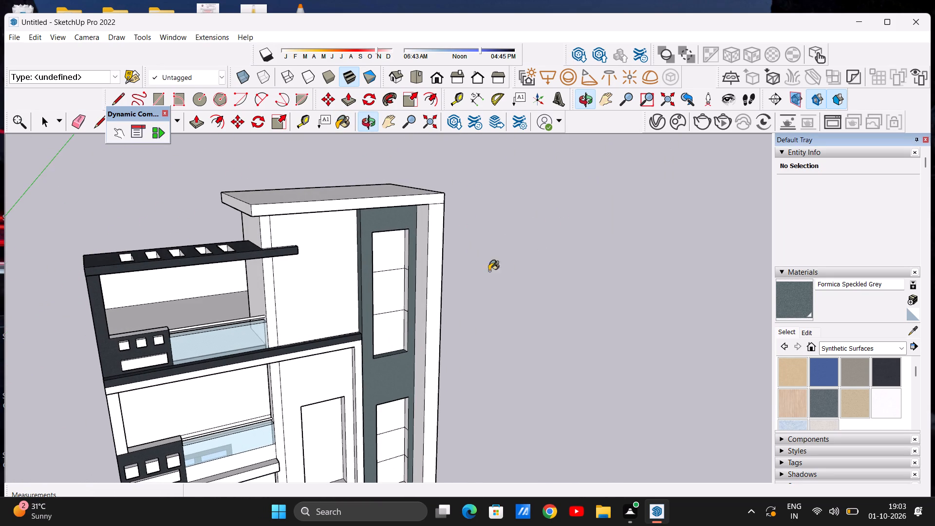
scroll(405, 329, "up", 6)
left_click(405, 320)
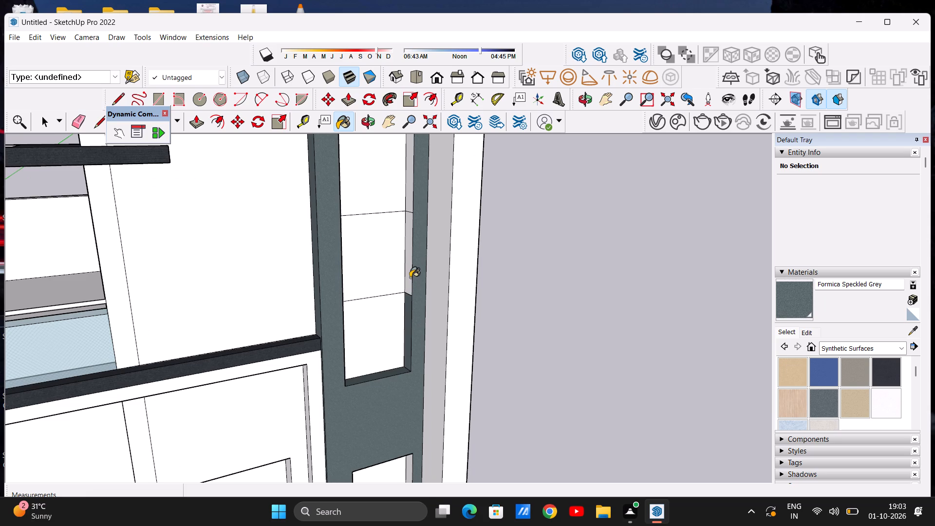
left_click(407, 276)
scroll(390, 312, "down", 9)
scroll(408, 256, "up", 7)
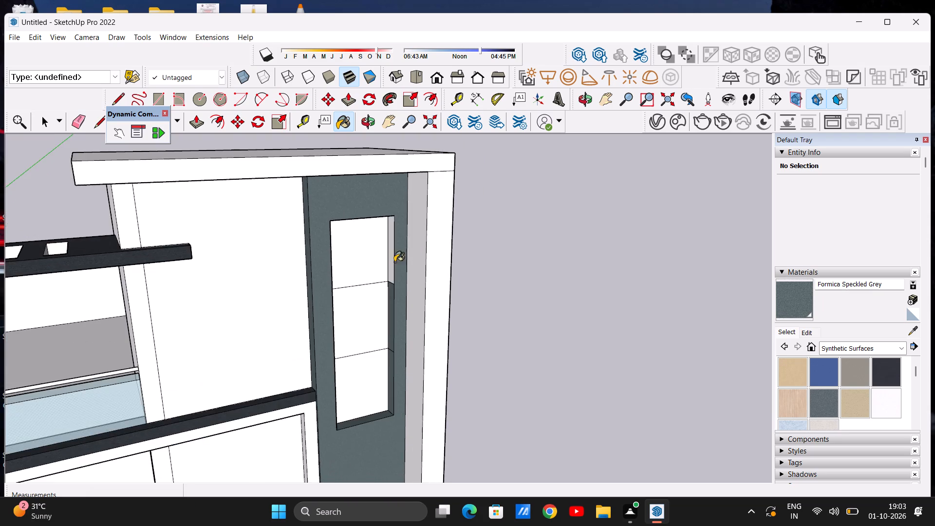
scroll(389, 263, "up", 7)
left_click(393, 256)
scroll(357, 275, "down", 5)
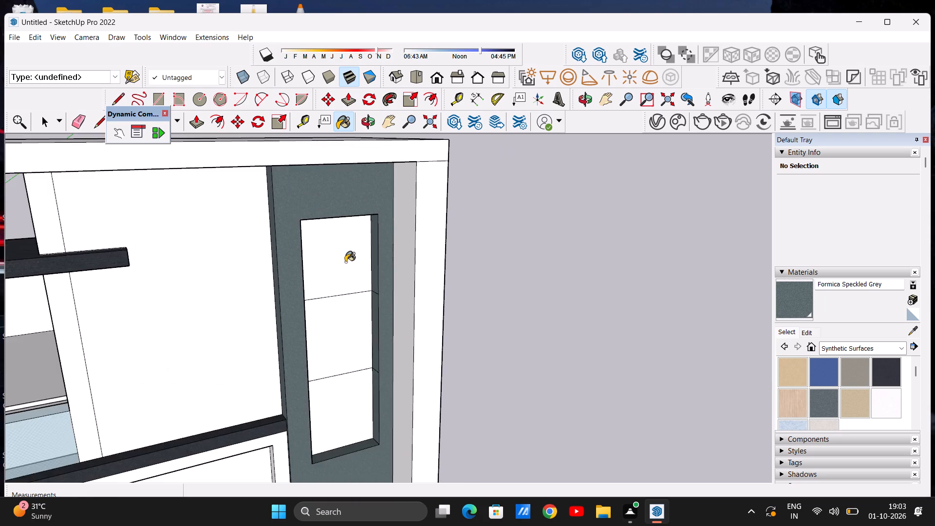
Paint the three segments of the lower window recess's jamb farthest from the balconies with Formica Speckled Grey.
scroll(345, 262, "down", 17)
scroll(337, 378, "up", 8)
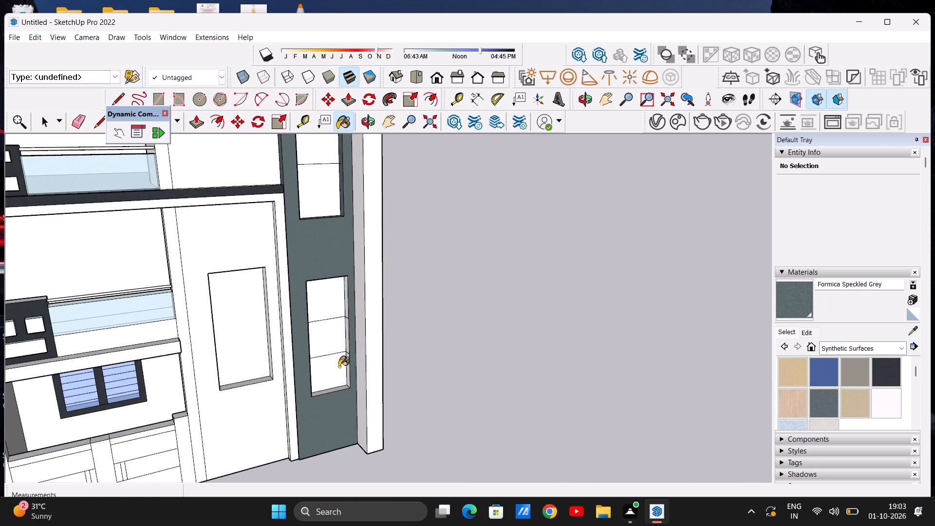
scroll(343, 364, "up", 11)
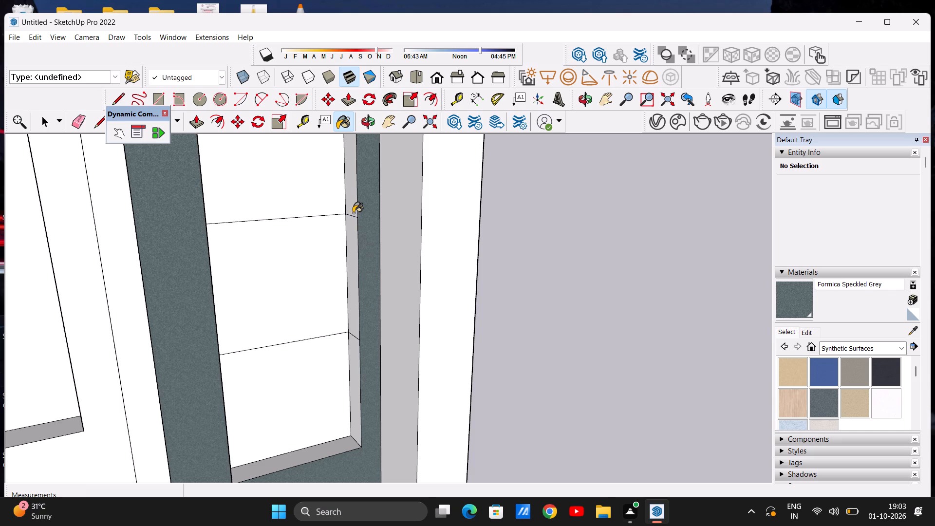
left_click(353, 213)
left_click(353, 256)
left_click(355, 378)
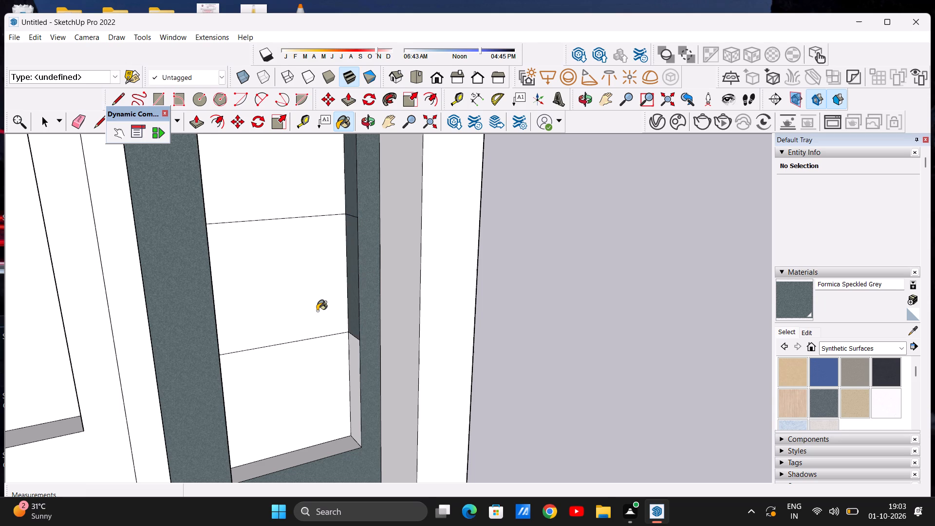
Paint the three segments of the lower window recess's balcony-side jamb with Formica Speckled Grey.
scroll(317, 311, "down", 11)
middle_click_drag(339, 308, 77, 299)
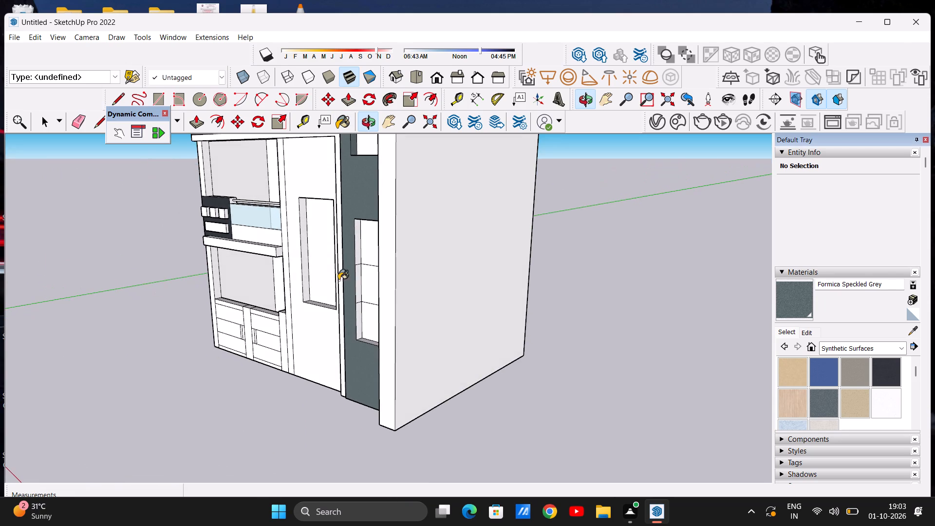
scroll(377, 267, "up", 11)
left_click(337, 239)
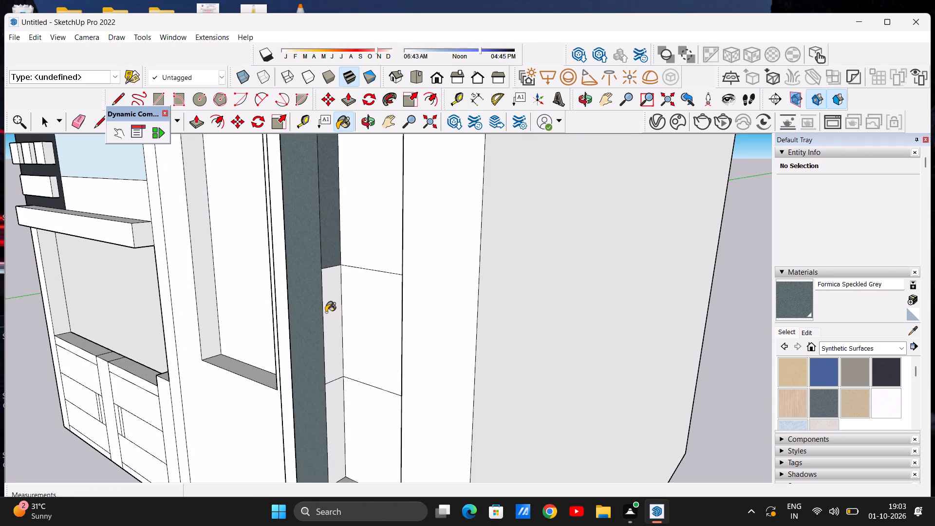
left_click(327, 312)
left_click(334, 406)
Paint the sill and the head of the lower window recess with Formica Speckled Grey.
scroll(349, 341, "down", 8)
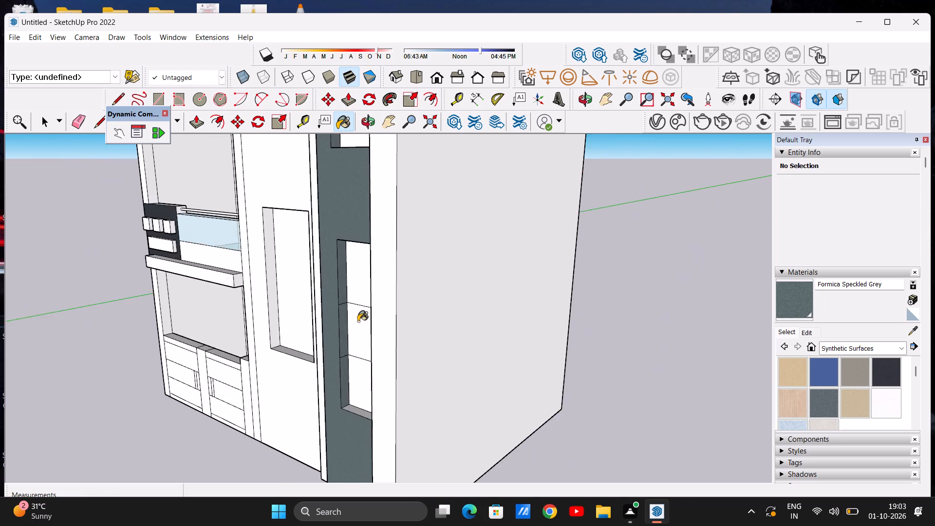
scroll(358, 321, "down", 5)
middle_click_drag(318, 338, 381, 384)
scroll(393, 406, "up", 15)
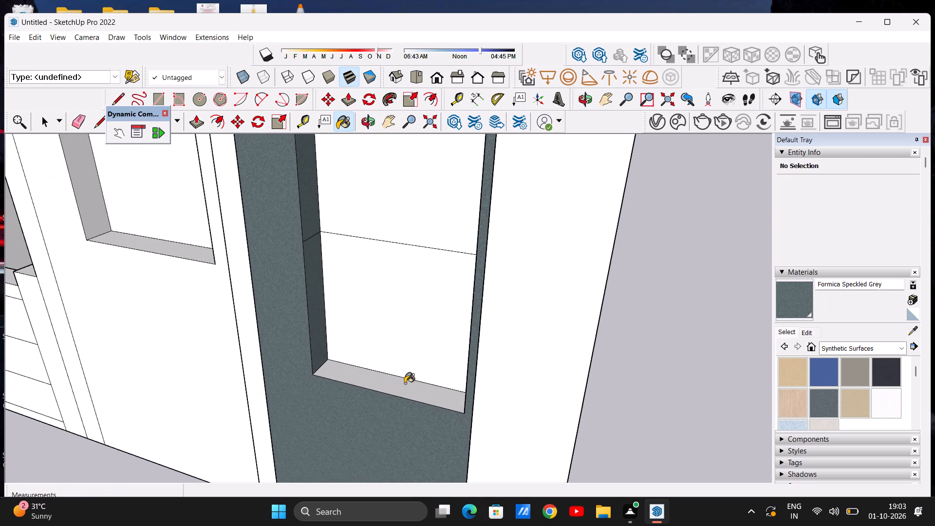
left_click(404, 384)
scroll(397, 400, "down", 17)
middle_click_drag(384, 382, 390, 348)
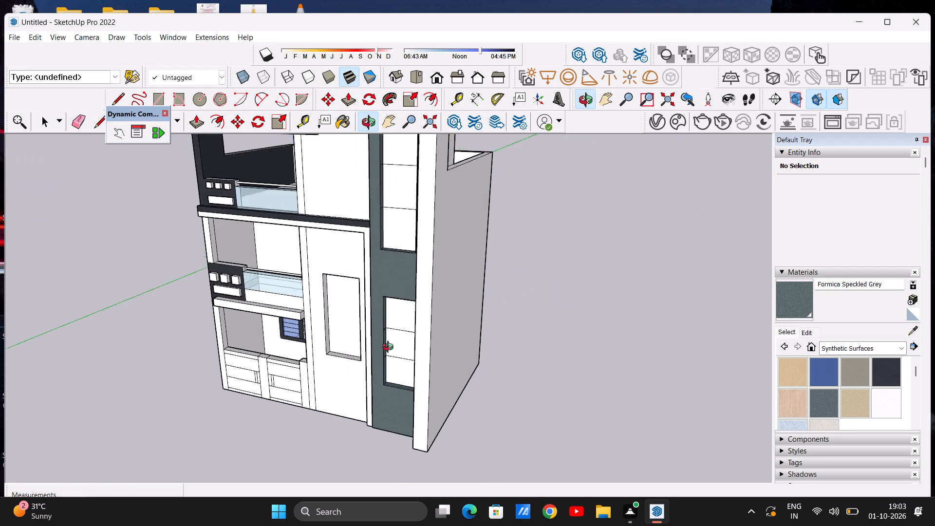
middle_click_drag(390, 348, 410, 219)
scroll(398, 259, "up", 20)
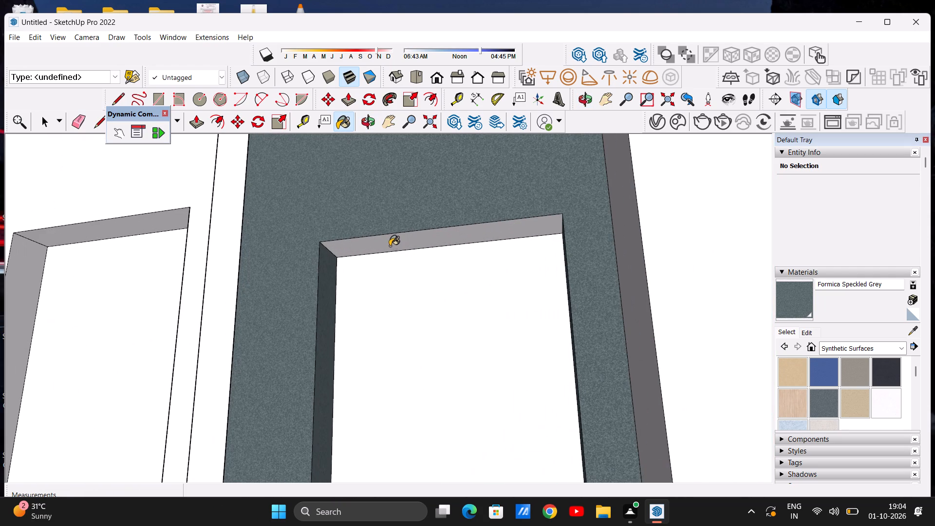
left_click(389, 245)
key("space")
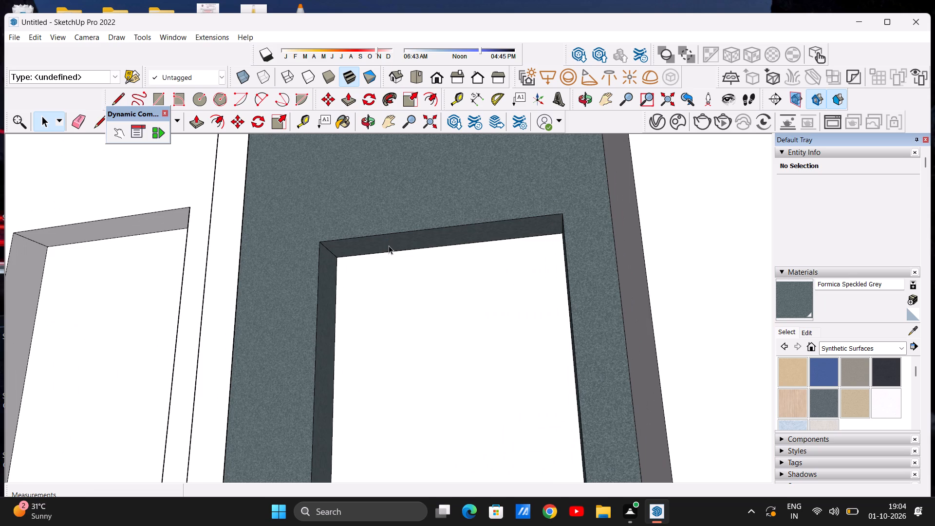
Review the front elevation and the grey window strip for parts that still need a material.
scroll(399, 335, "down", 3)
scroll(399, 335, "up", 1)
scroll(399, 335, "down", 20)
scroll(399, 335, "down", 6)
middle_click_drag(367, 340, 385, 353)
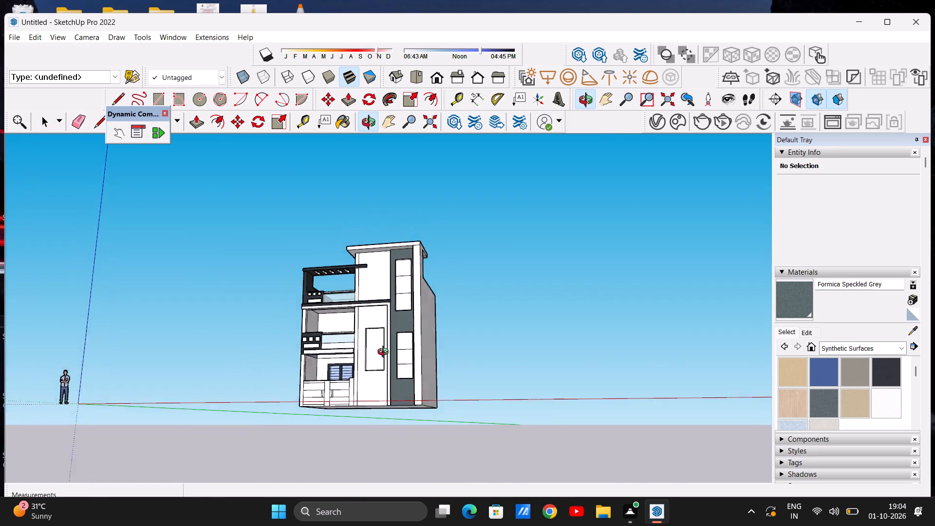
middle_click_drag(385, 353, 423, 380)
scroll(393, 300, "up", 5)
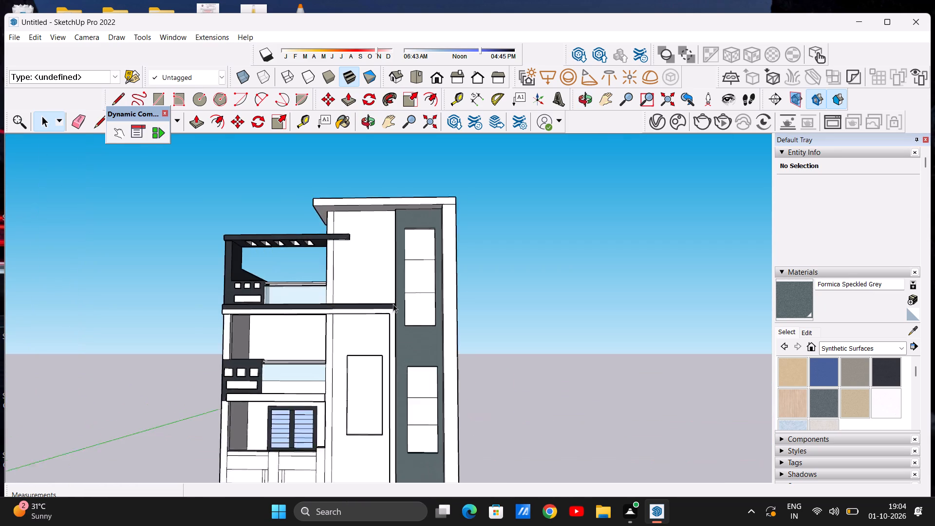
scroll(393, 304, "up", 2)
scroll(393, 317, "down", 3)
middle_click_drag(393, 319, 433, 333)
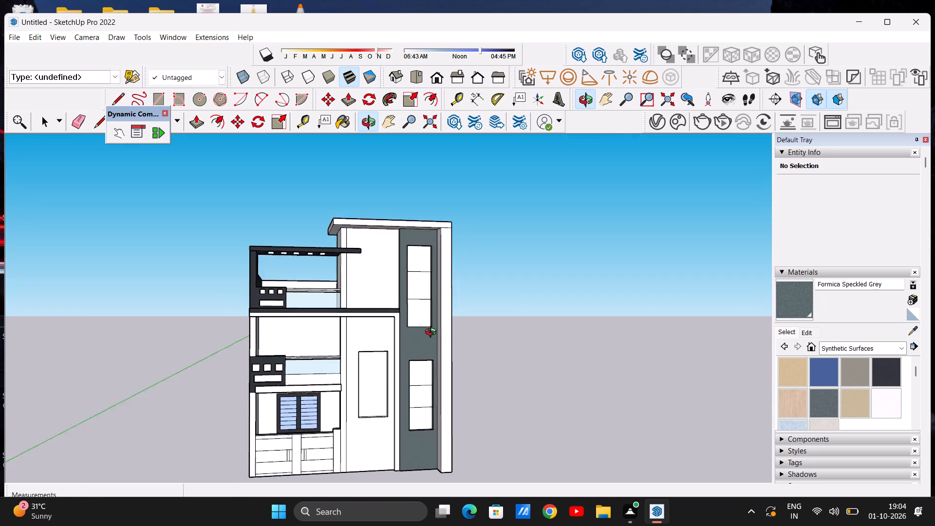
middle_click_drag(433, 333, 416, 338)
scroll(416, 290, "up", 5)
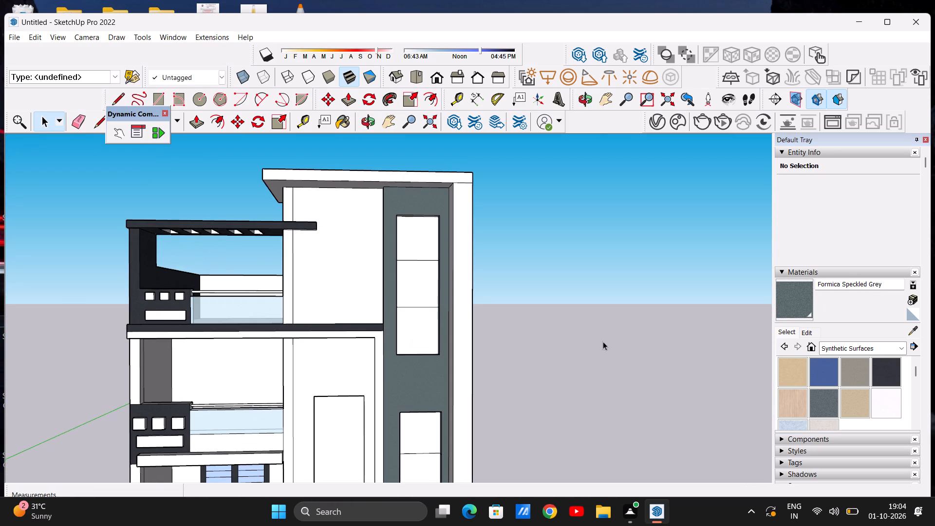
Paint the three panes of the upper window with Translucent Glass Sky Reflection from the Glass and Mirrors materials.
left_click(902, 347)
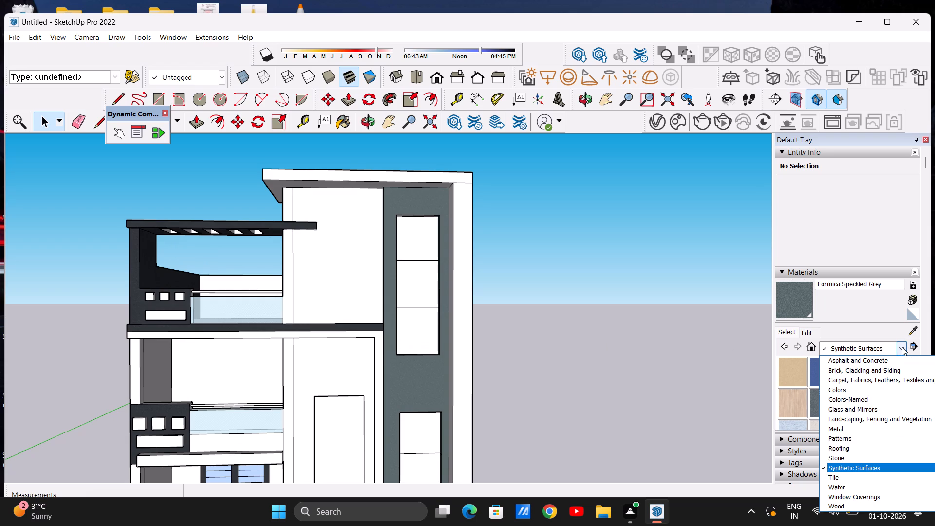
left_click(888, 412)
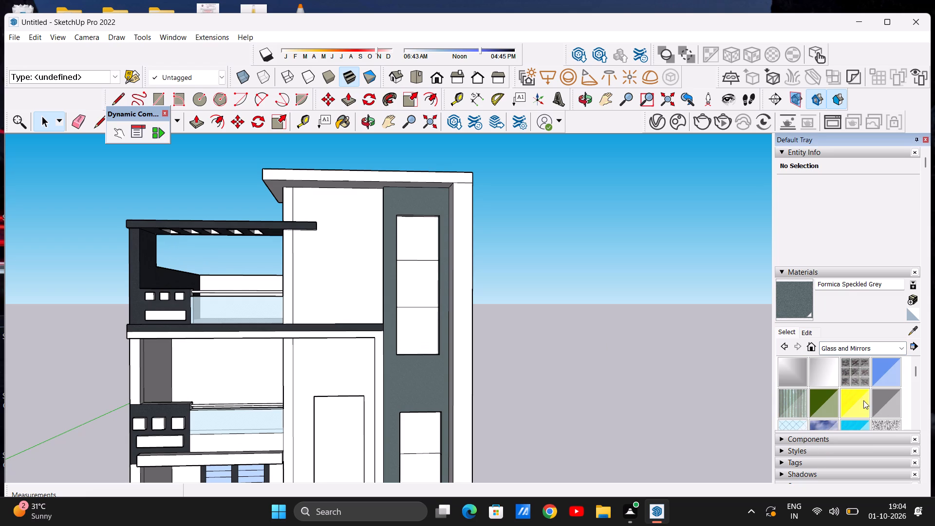
scroll(856, 386, "down", 1)
left_click(821, 380)
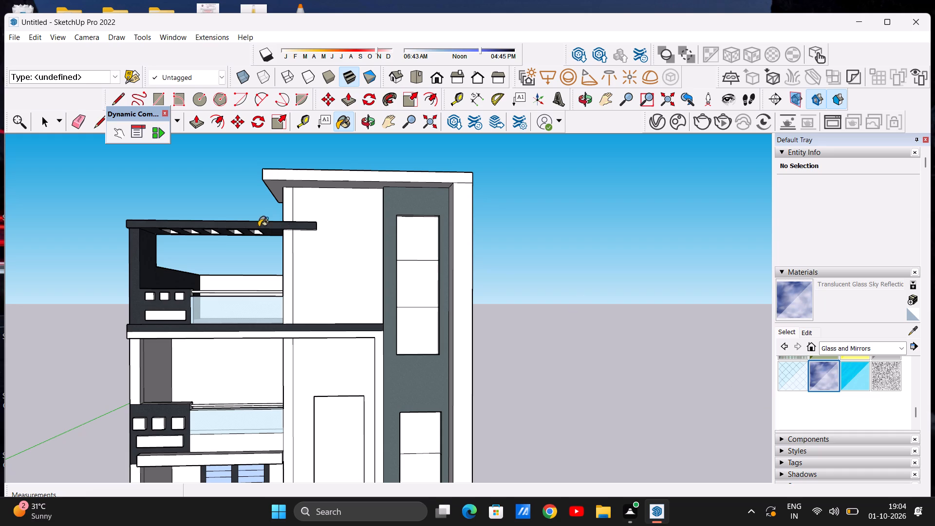
scroll(399, 252, "up", 6)
left_click(416, 243)
left_click(416, 284)
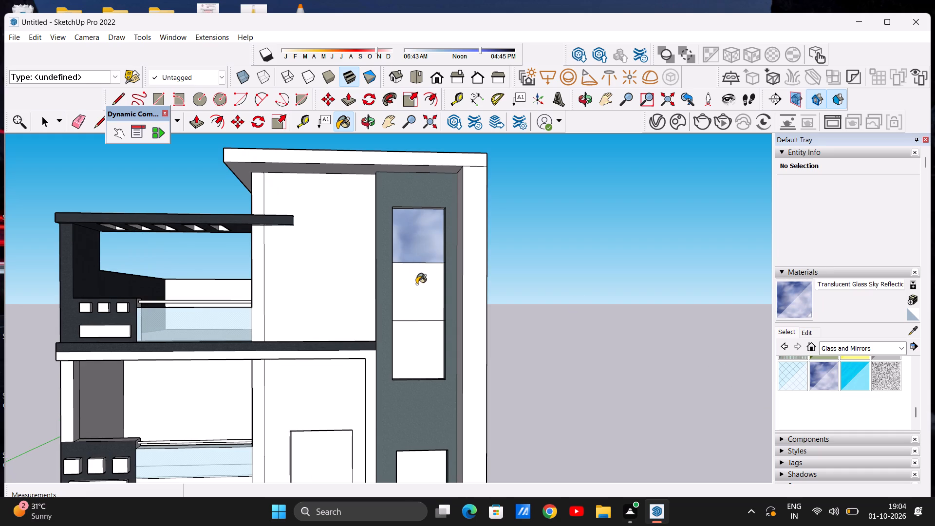
left_click(418, 337)
Paint the three panes of the lower window with the same Translucent Glass Sky Reflection material.
scroll(419, 250, "down", 8)
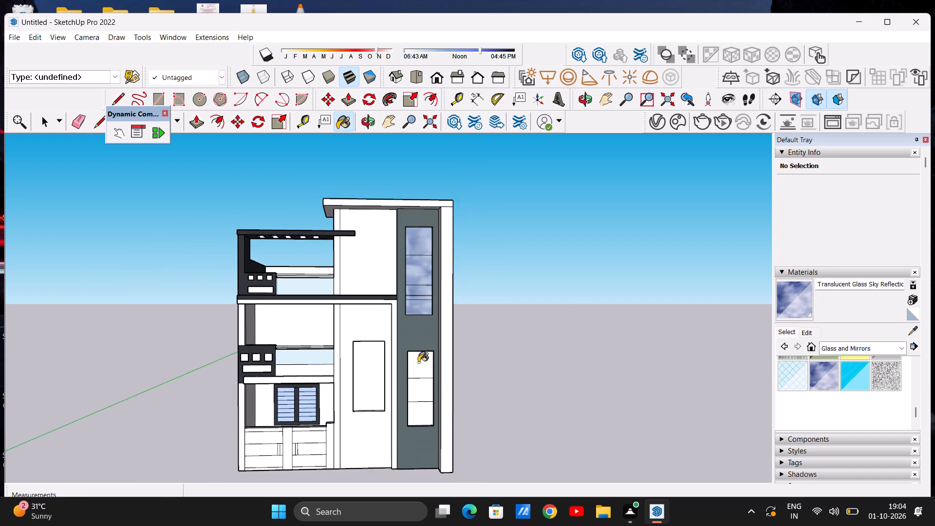
scroll(422, 360, "up", 7)
left_click(421, 343)
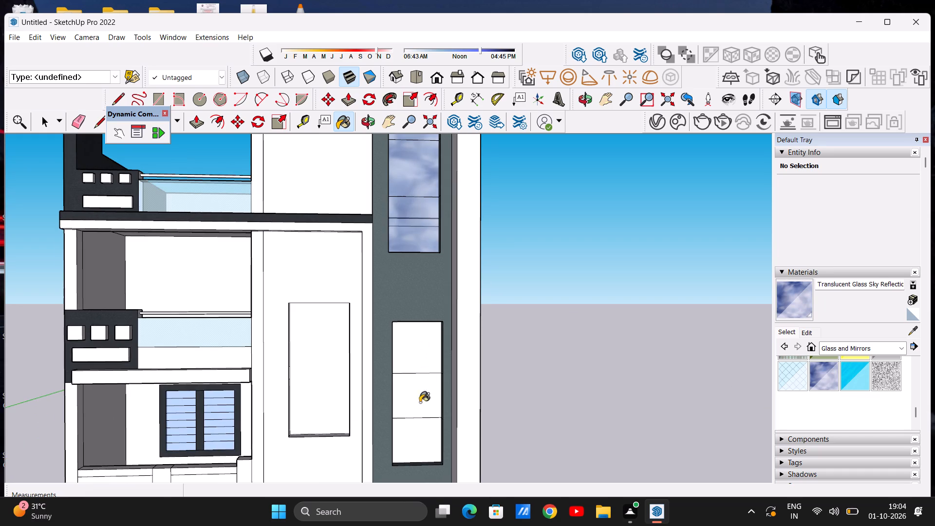
left_click(415, 402)
left_click(415, 440)
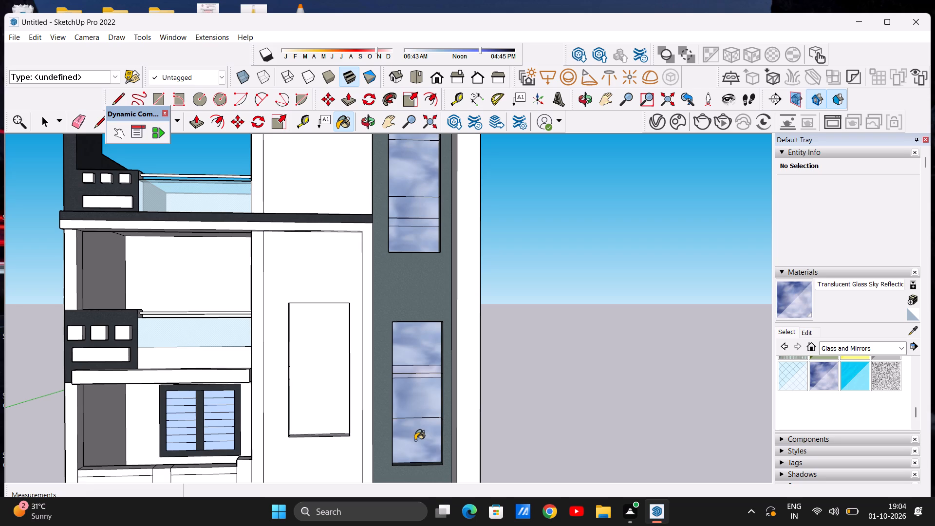
key("space")
Examine the whole front elevation for surfaces that still need a material.
scroll(436, 357, "down", 12)
scroll(427, 321, "up", 3)
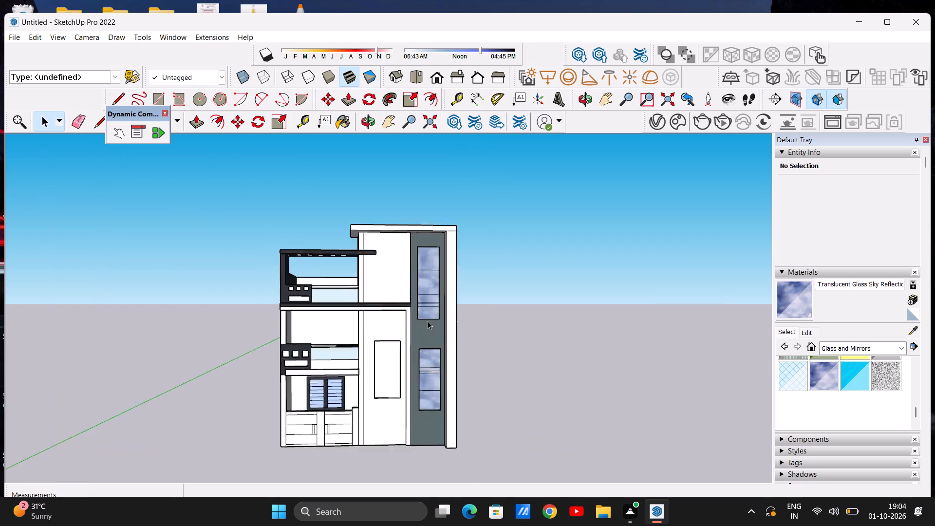
scroll(428, 321, "up", 4)
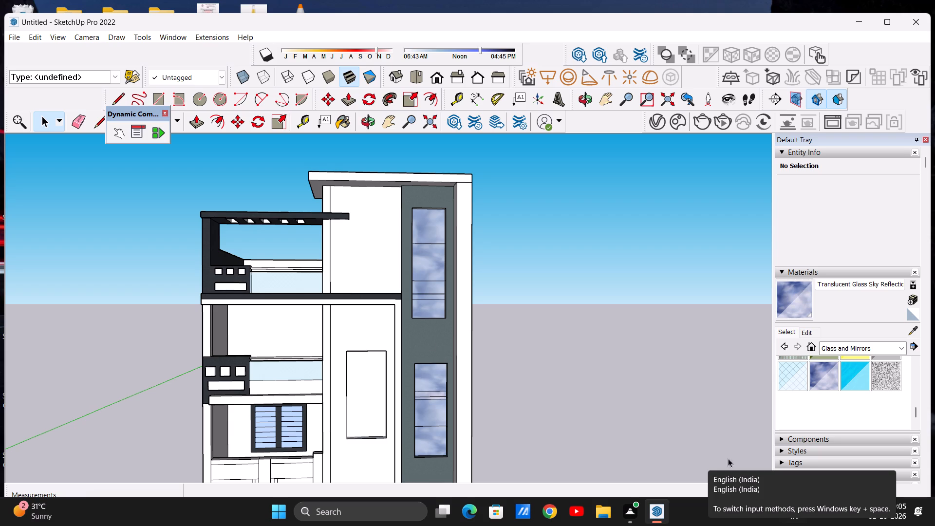
scroll(336, 282, "down", 20)
scroll(336, 282, "down", 4)
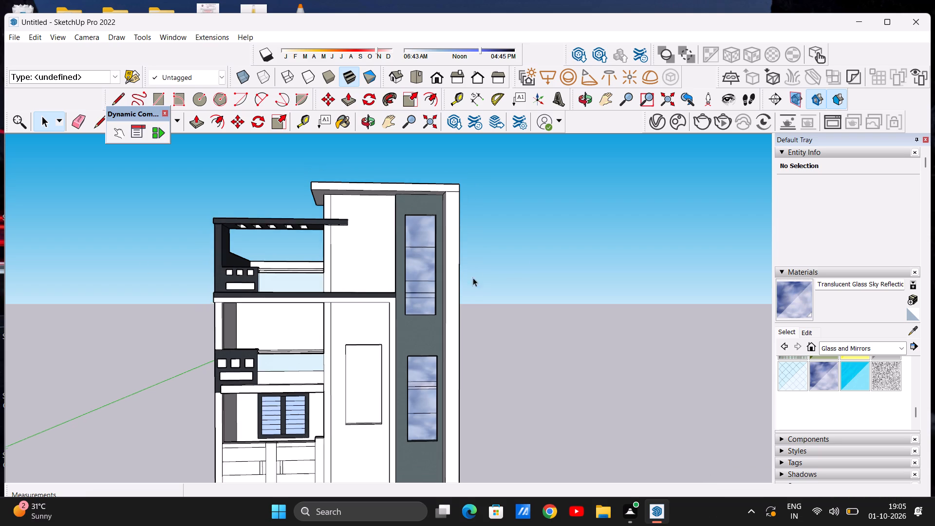
scroll(473, 278, "down", 6)
scroll(346, 288, "up", 7)
scroll(347, 289, "down", 4)
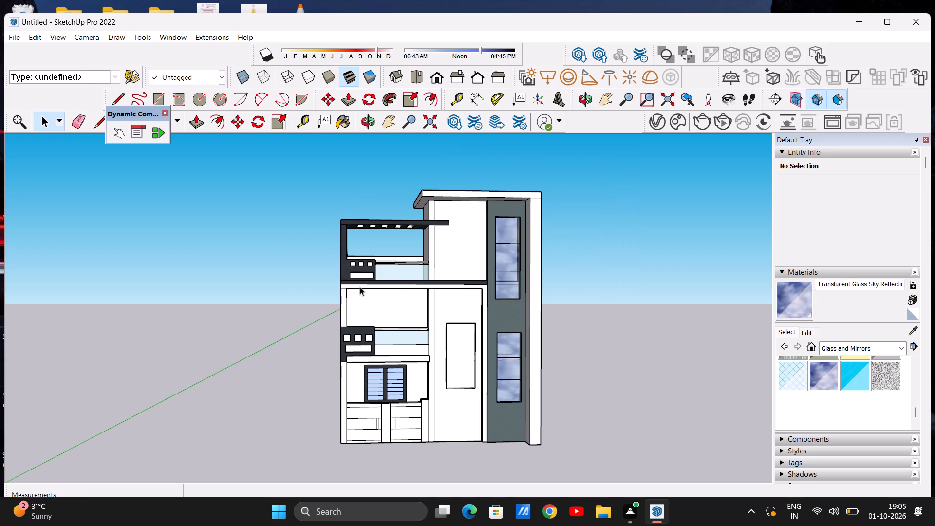
scroll(392, 289, "down", 2)
scroll(452, 296, "up", 4)
middle_click_drag(451, 296, 426, 308)
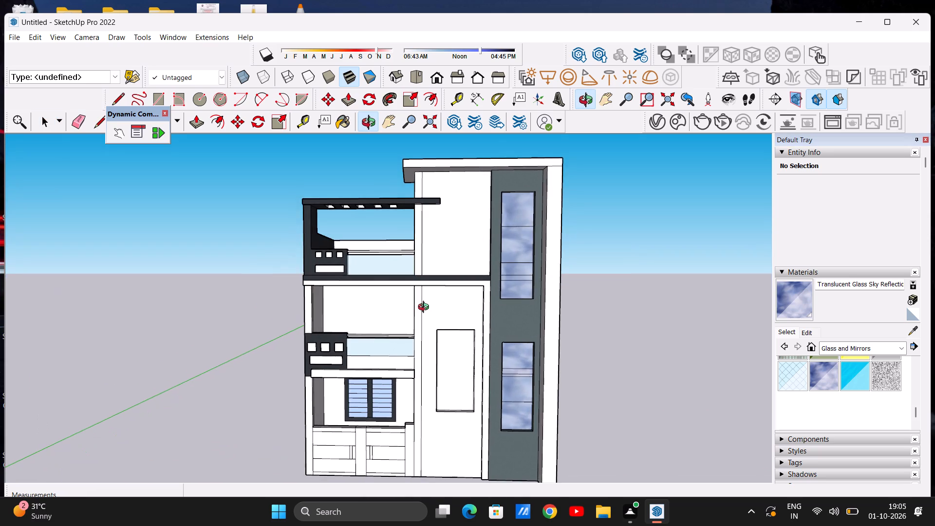
middle_click_drag(426, 308, 427, 315)
scroll(438, 305, "down", 1)
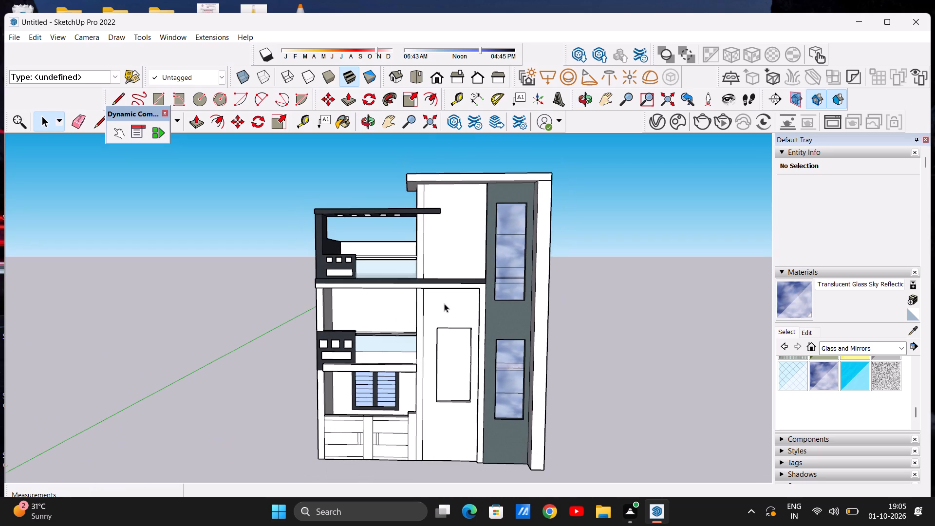
scroll(450, 301, "down", 2)
scroll(425, 319, "up", 3)
middle_click_drag(445, 320, 455, 313)
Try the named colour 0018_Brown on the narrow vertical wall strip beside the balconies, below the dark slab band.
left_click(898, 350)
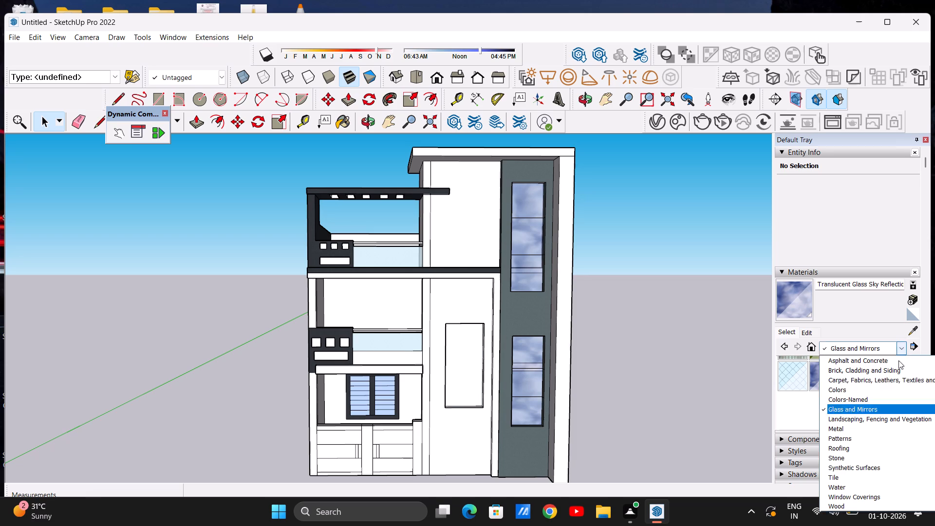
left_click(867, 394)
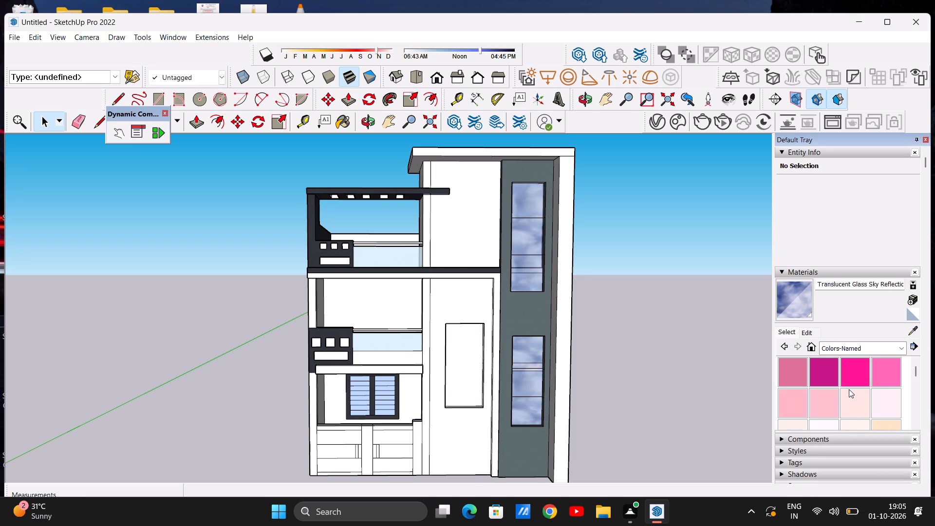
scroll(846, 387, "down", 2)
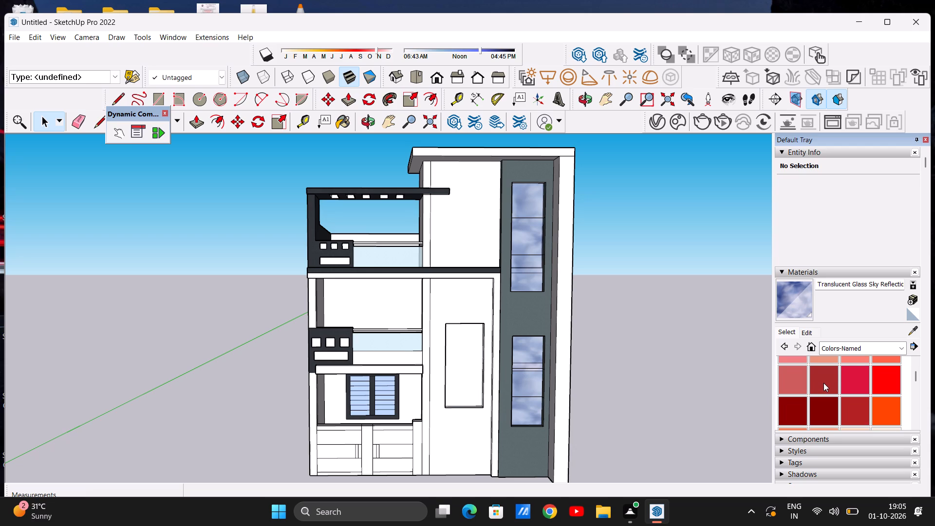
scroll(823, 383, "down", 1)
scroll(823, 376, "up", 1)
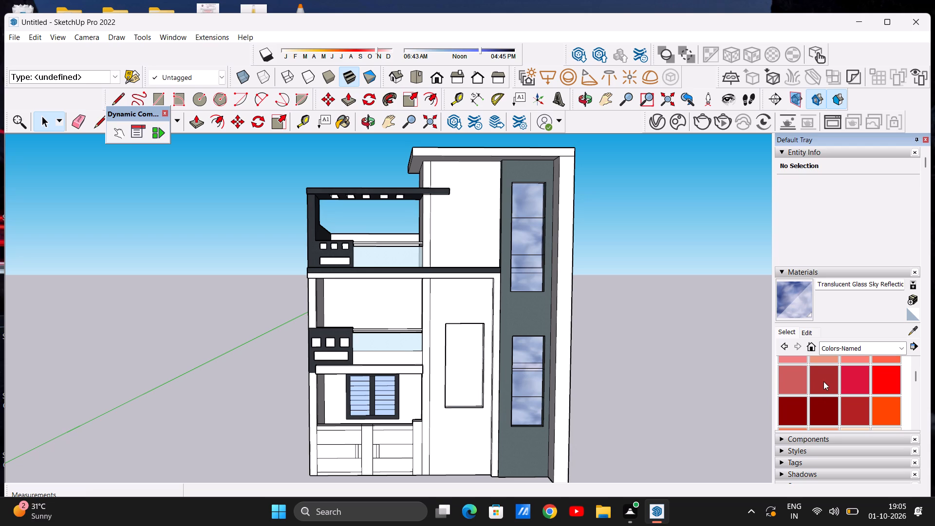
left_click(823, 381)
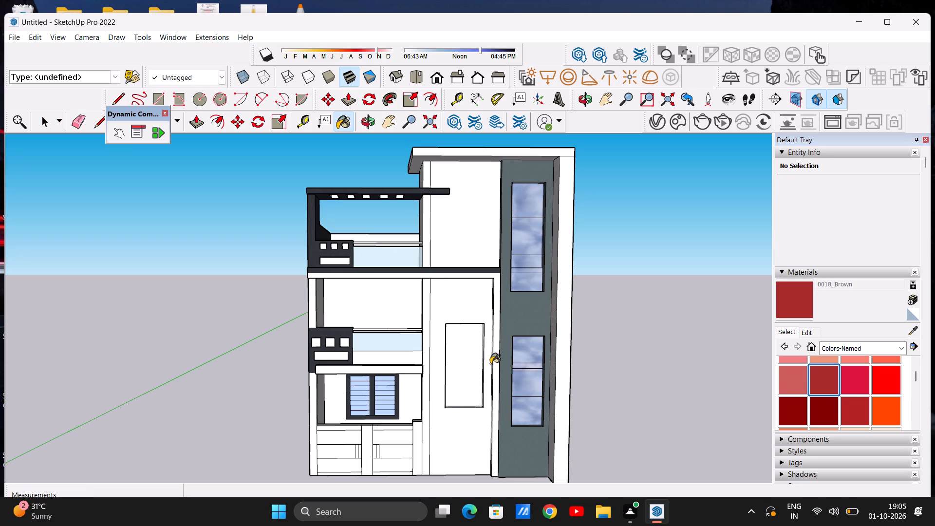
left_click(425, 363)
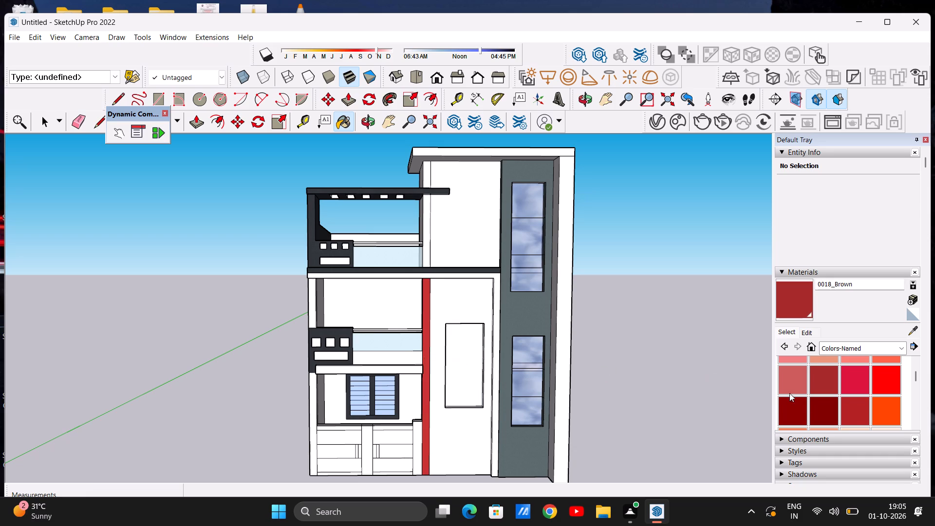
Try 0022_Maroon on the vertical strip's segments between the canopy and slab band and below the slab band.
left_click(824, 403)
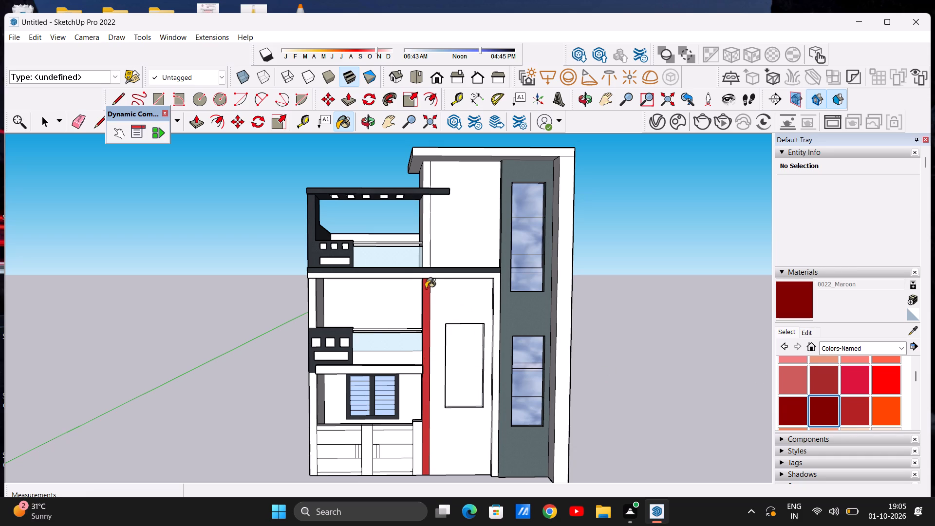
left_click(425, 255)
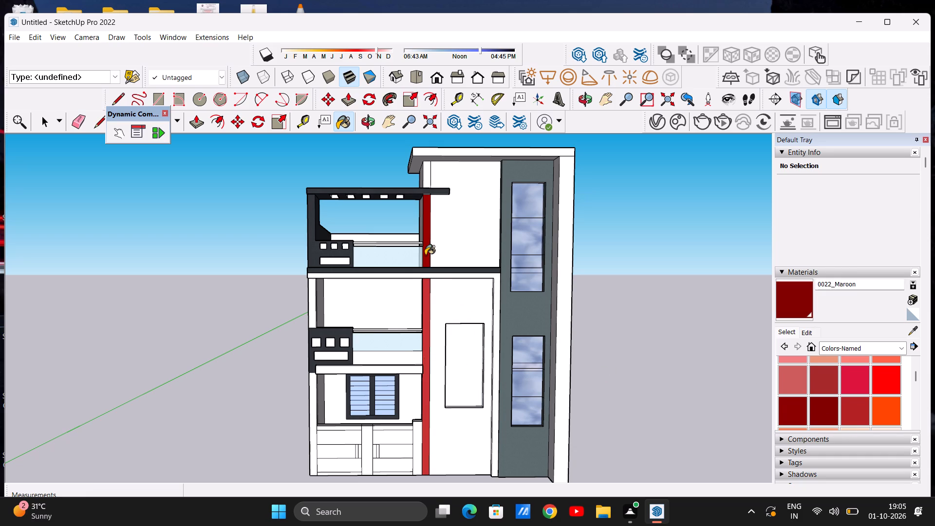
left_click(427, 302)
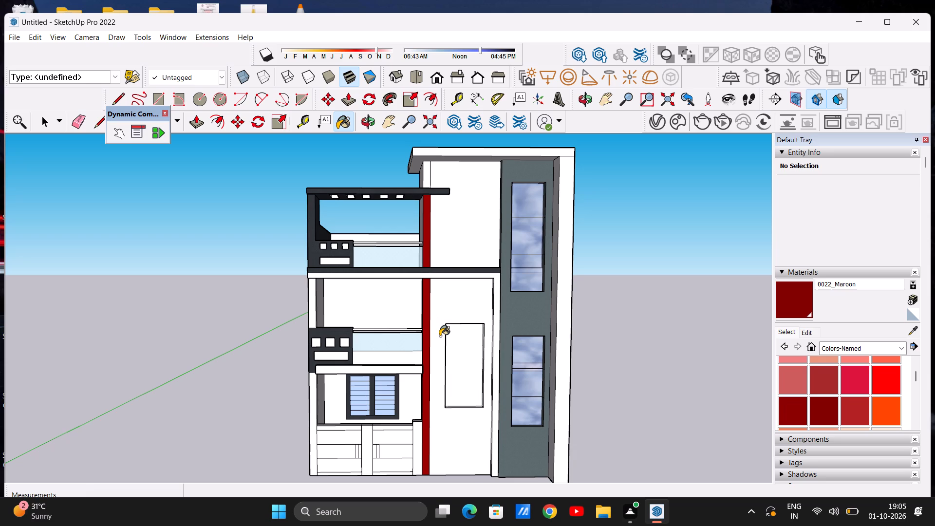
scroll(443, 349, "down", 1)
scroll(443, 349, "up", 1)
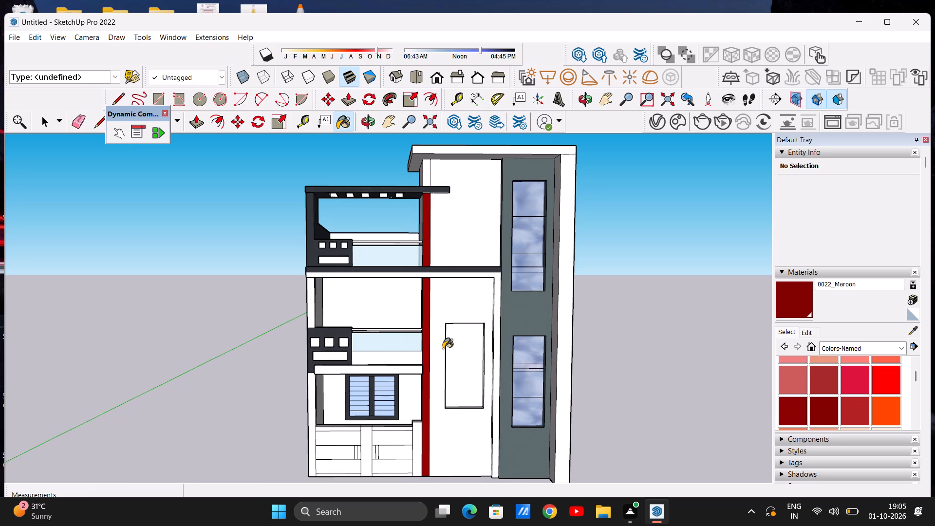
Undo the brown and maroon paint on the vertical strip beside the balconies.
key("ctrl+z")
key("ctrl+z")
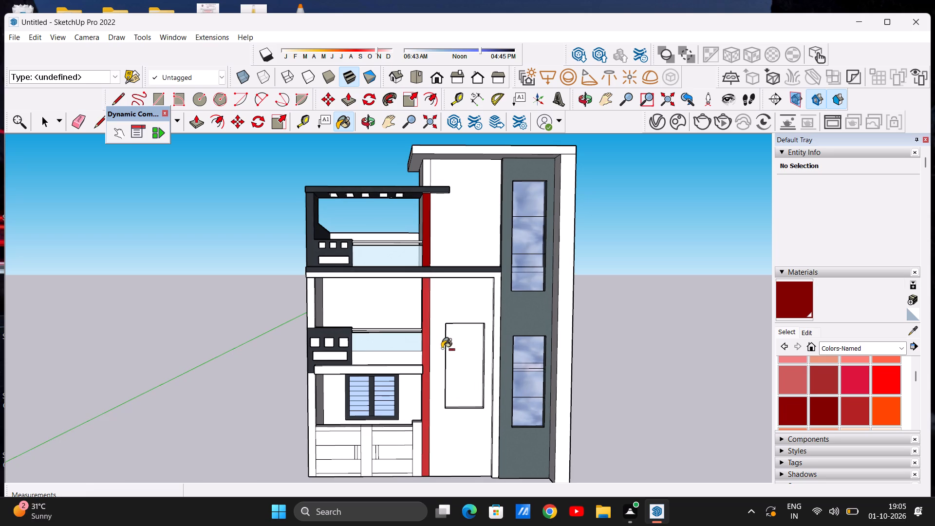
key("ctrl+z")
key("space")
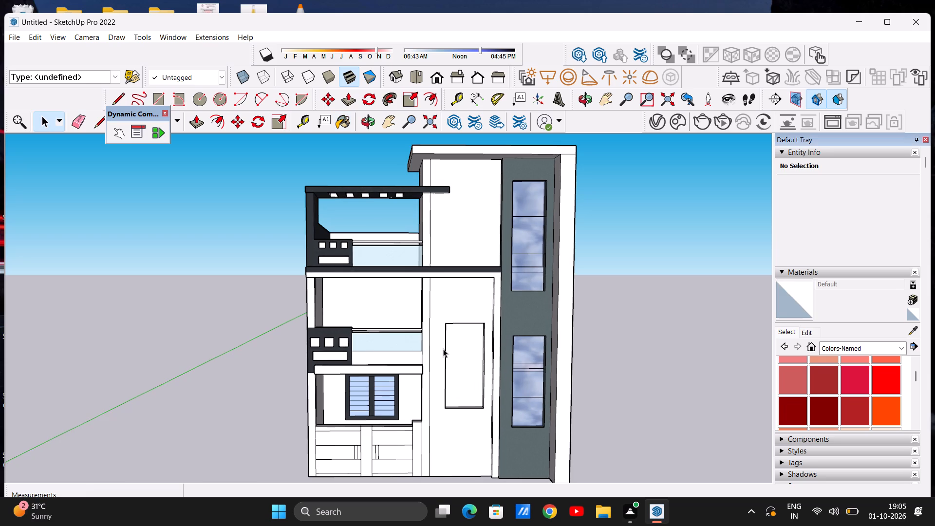
Paint the vertical strip beside the balconies, below the slab band, with Wood Veneer 02 from the Wood materials.
left_click(905, 346)
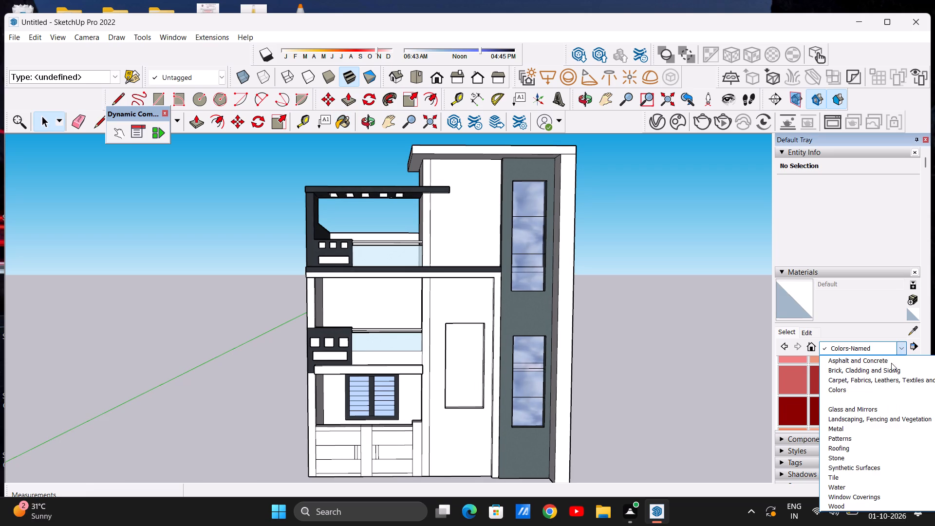
left_click(838, 506)
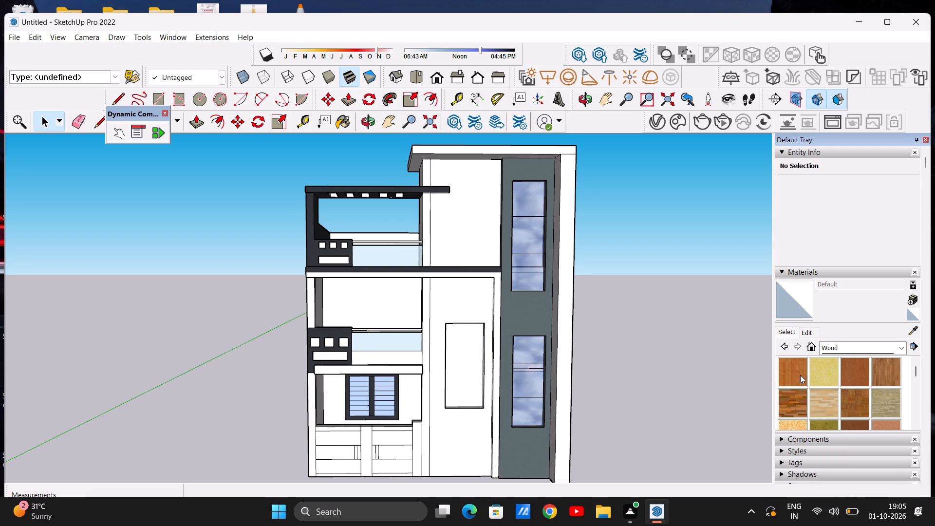
scroll(819, 368, "down", 3)
scroll(837, 364, "up", 1)
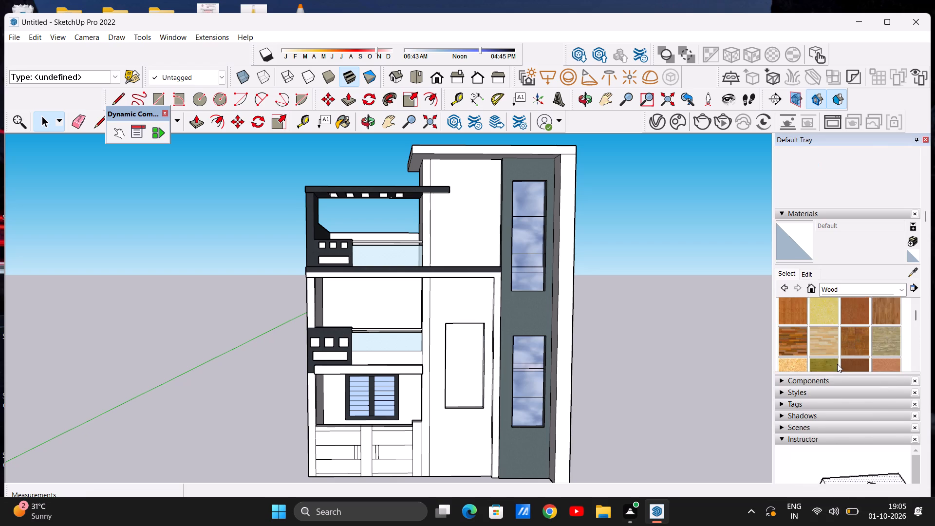
scroll(837, 364, "up", 1)
scroll(845, 359, "down", 1)
left_click(884, 322)
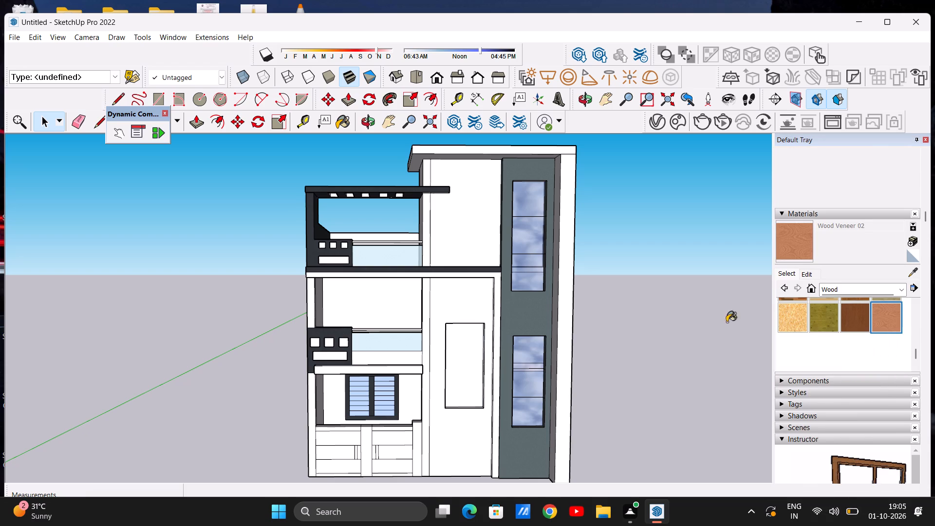
scroll(424, 340, "up", 20)
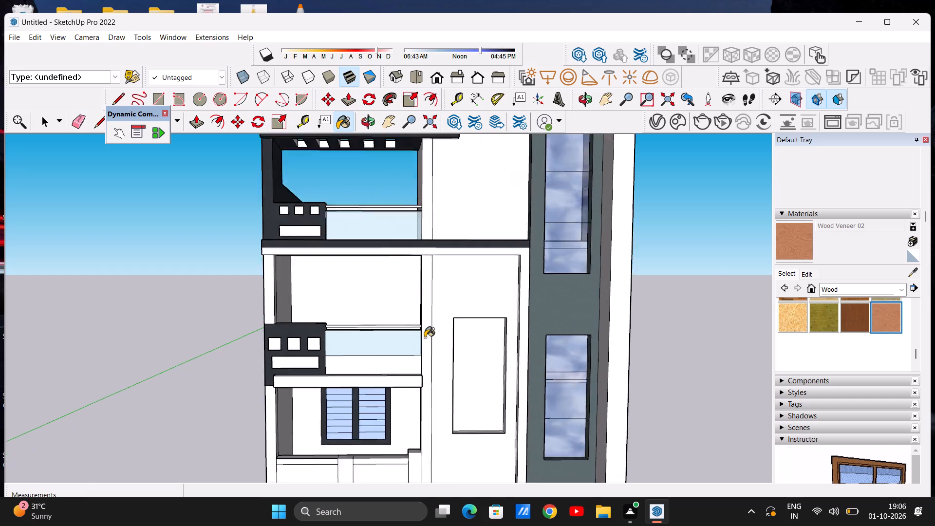
scroll(425, 338, "up", 2)
left_click(425, 338)
Paint the vertical strip's two segments above the slab band, below and above the dark canopy, with Wood Veneer 02.
scroll(429, 361, "down", 5)
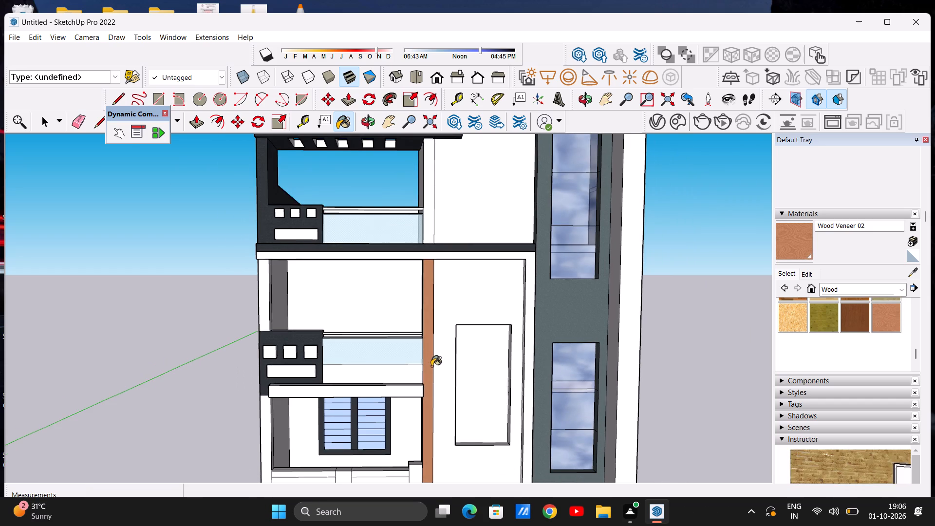
scroll(431, 366, "down", 2)
scroll(436, 240, "up", 8)
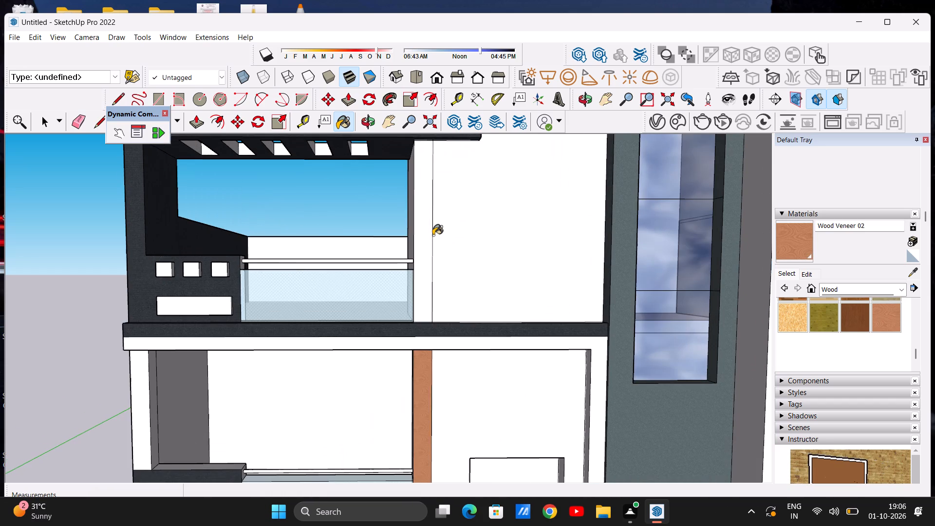
left_click(429, 235)
scroll(425, 284, "down", 7)
scroll(428, 190, "up", 6)
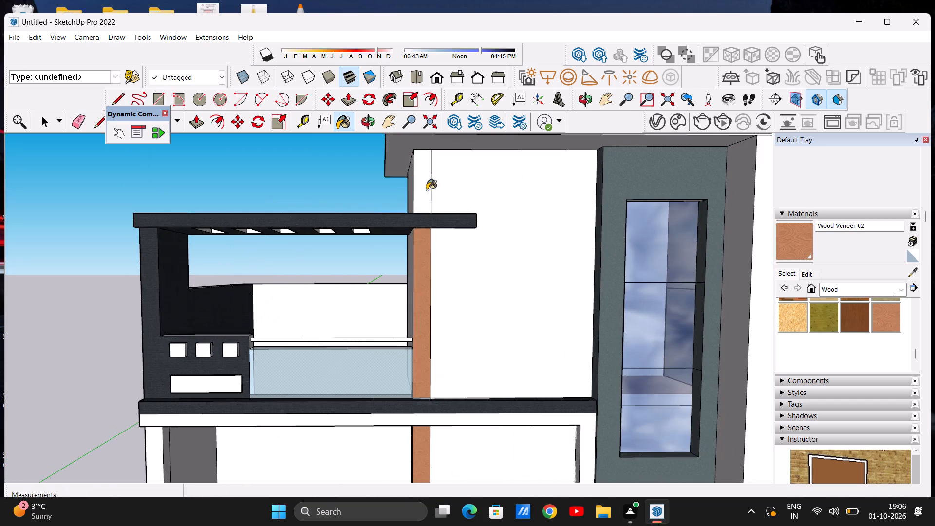
left_click(427, 190)
key("space")
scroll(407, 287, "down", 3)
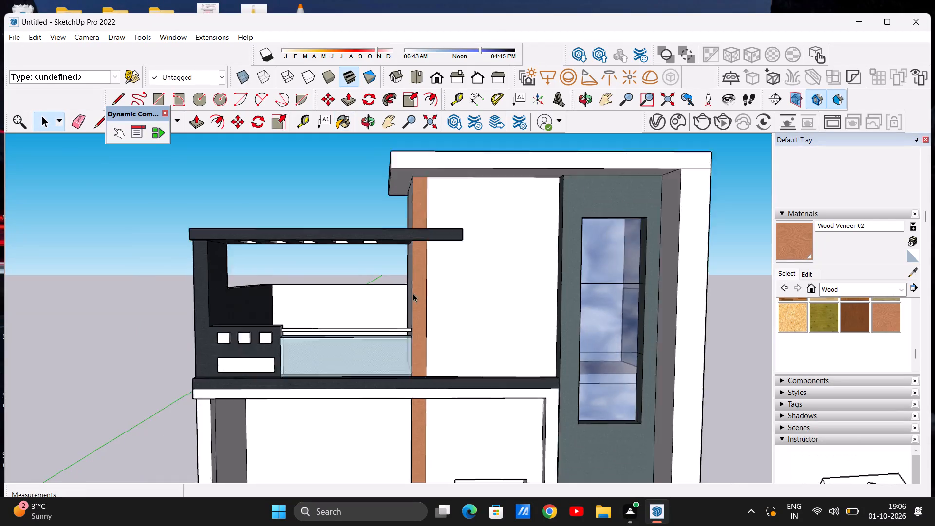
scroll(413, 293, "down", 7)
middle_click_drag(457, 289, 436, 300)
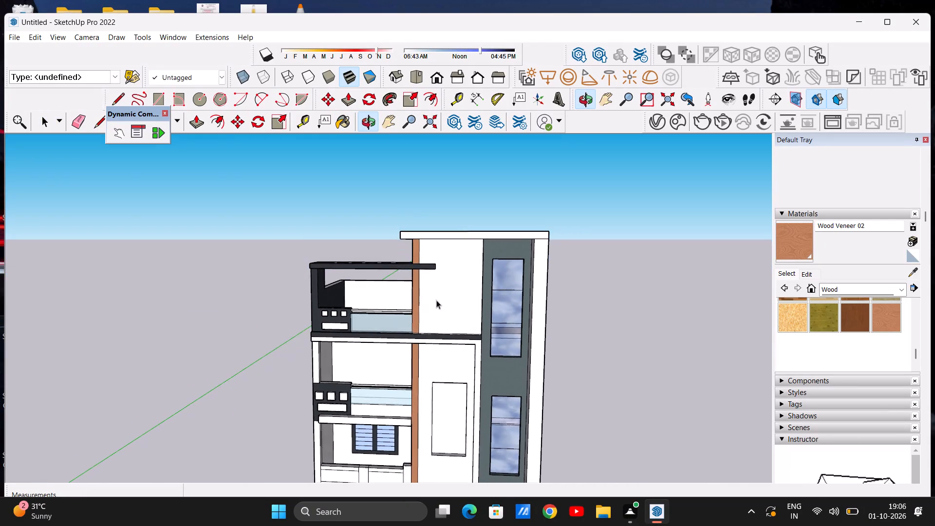
Repaint the vertical strip beside the balconies, both above and below the slab band, with Wood Veneer 01.
middle_click_drag(436, 300, 433, 302)
scroll(454, 285, "up", 3)
left_click(853, 313)
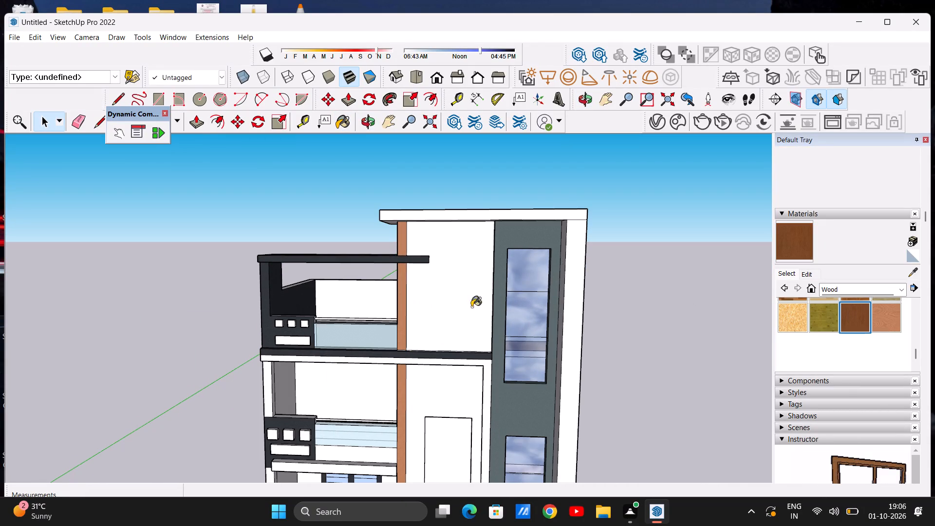
scroll(409, 306, "up", 4)
left_click(402, 306)
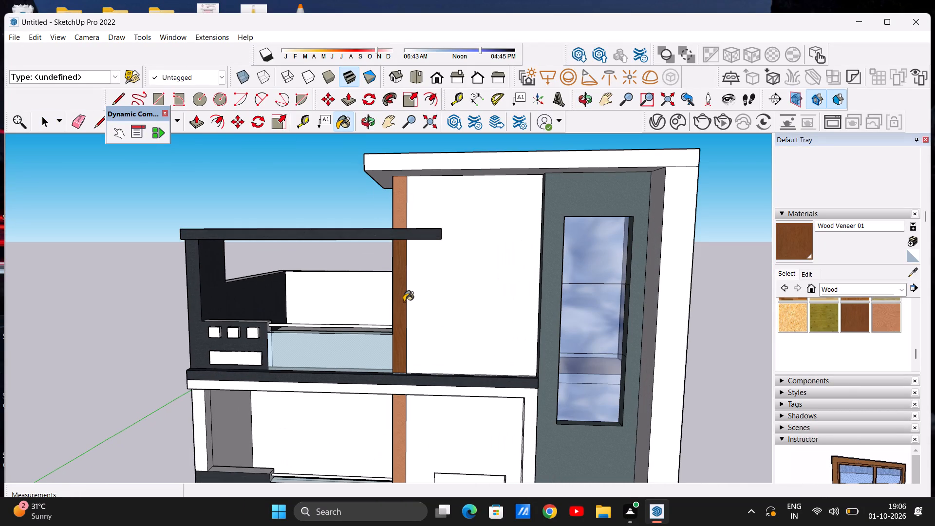
left_click(397, 213)
scroll(401, 280, "down", 7)
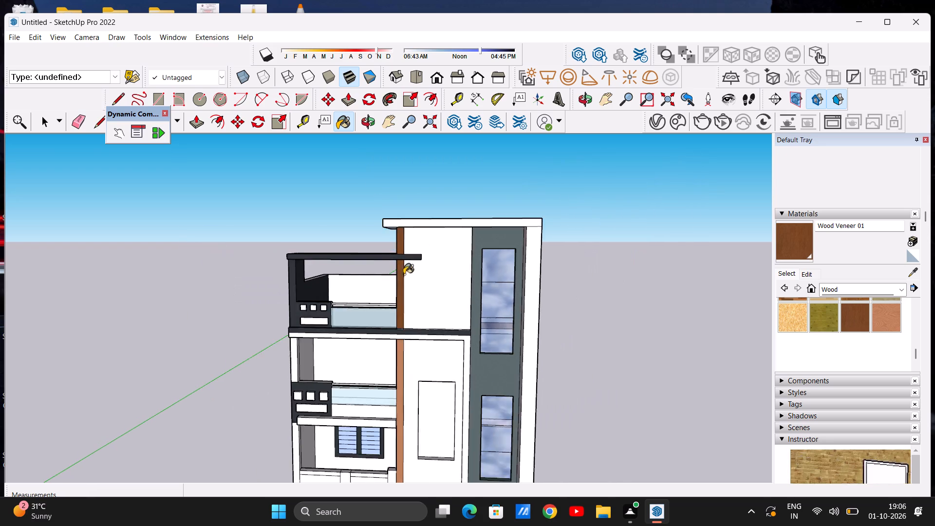
scroll(404, 274, "down", 2)
scroll(404, 363, "up", 6)
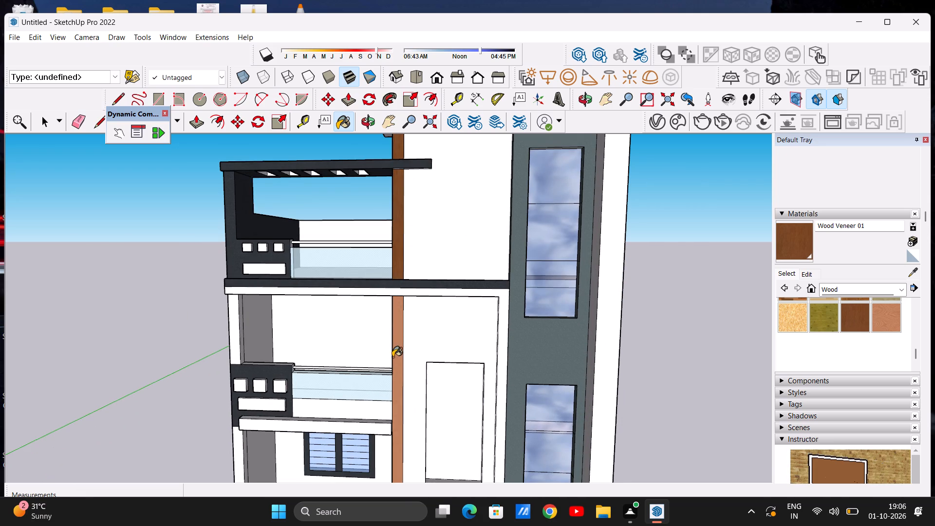
left_click(393, 357)
left_click(396, 351)
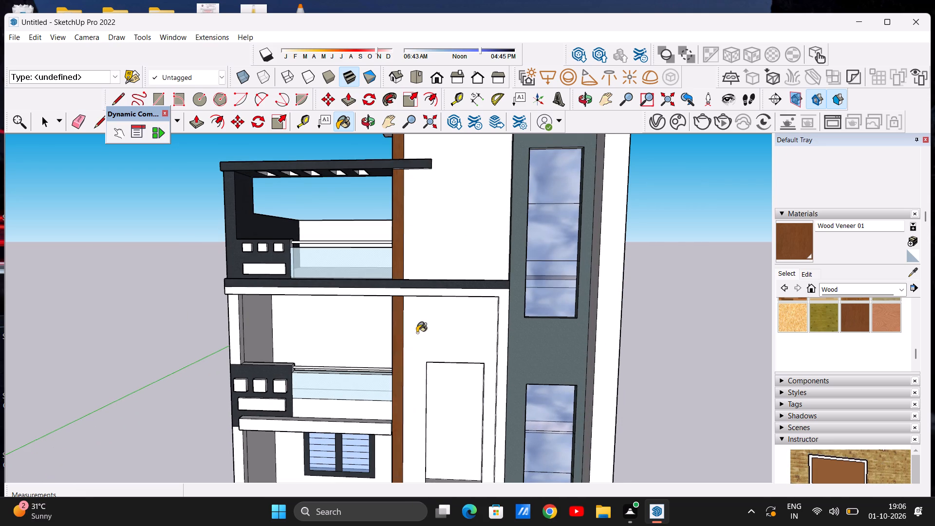
scroll(417, 333, "down", 9)
key("space")
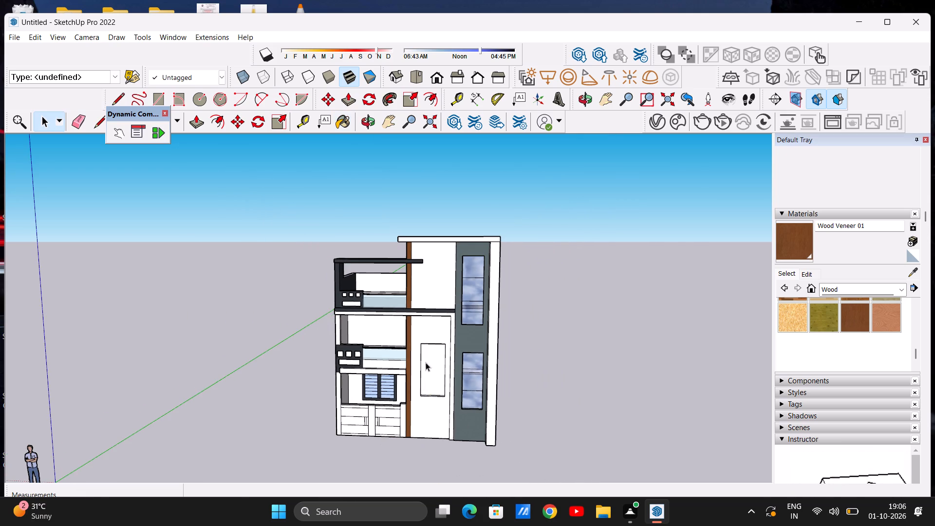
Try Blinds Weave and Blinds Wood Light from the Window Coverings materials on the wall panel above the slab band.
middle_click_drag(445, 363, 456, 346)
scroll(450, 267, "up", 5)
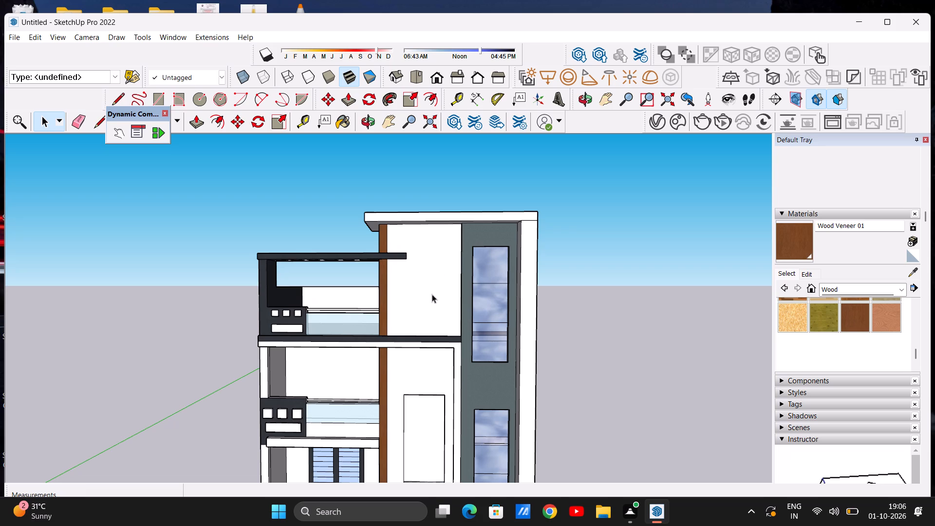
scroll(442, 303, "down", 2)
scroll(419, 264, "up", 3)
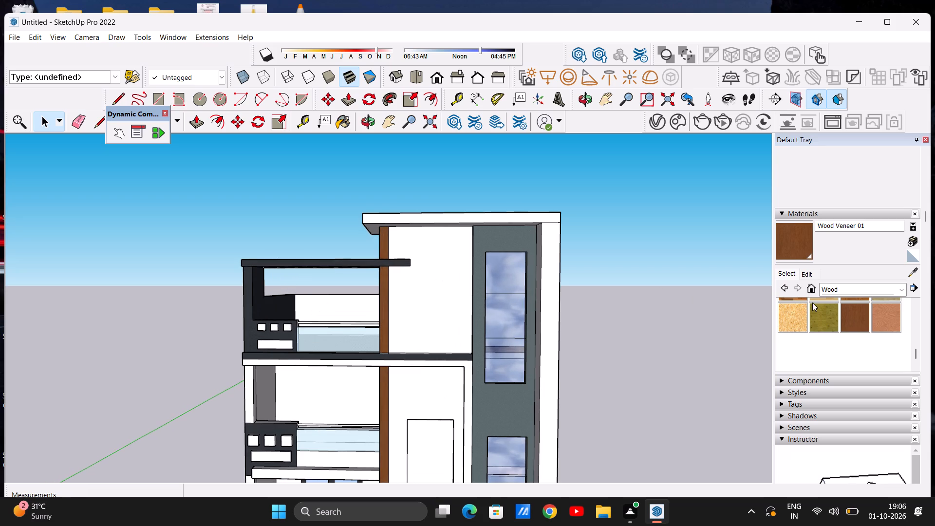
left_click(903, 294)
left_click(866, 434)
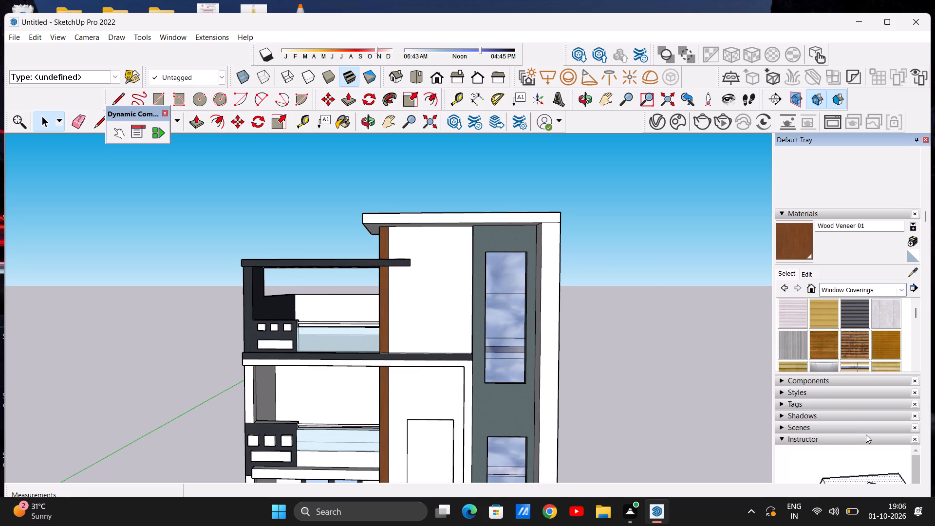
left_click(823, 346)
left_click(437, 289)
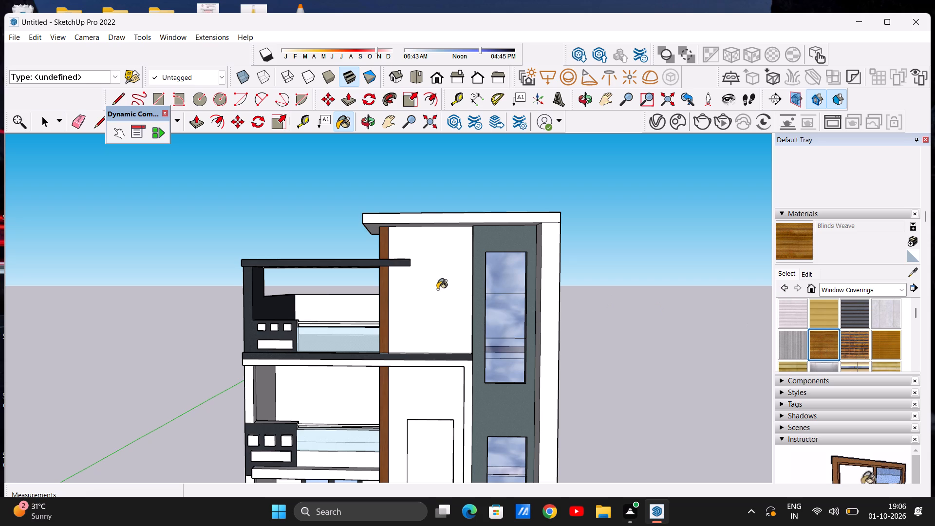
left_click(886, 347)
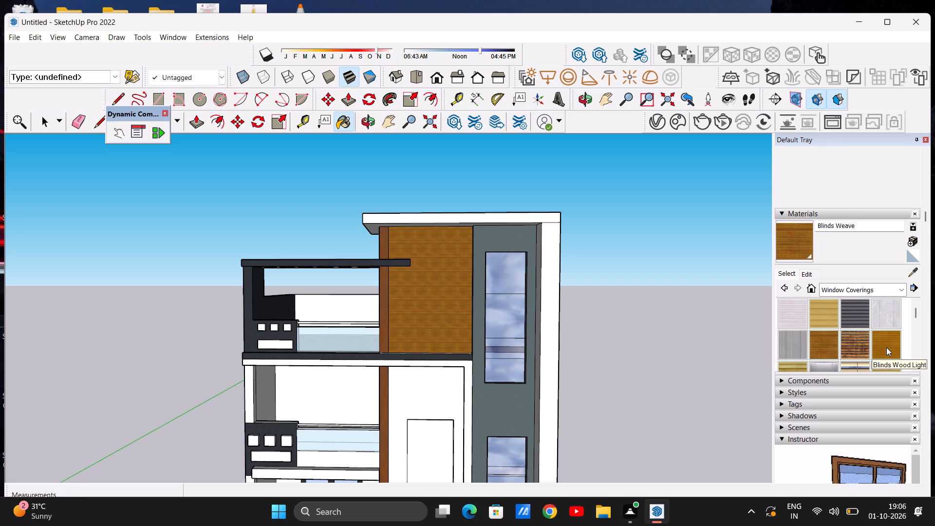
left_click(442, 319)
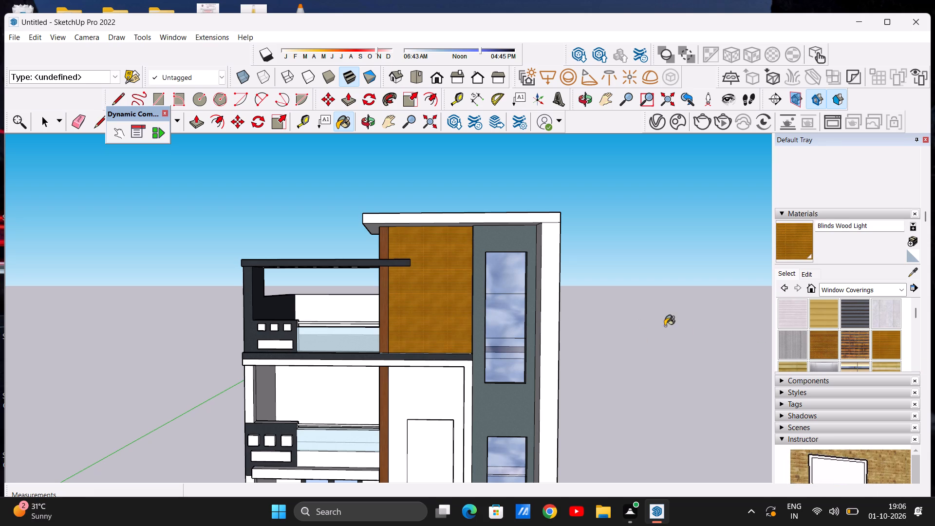
Paint the wall panel above the slab band with Blinds Cloth Horizontal from the Window Coverings materials.
scroll(823, 328, "down", 1)
scroll(813, 325, "up", 1)
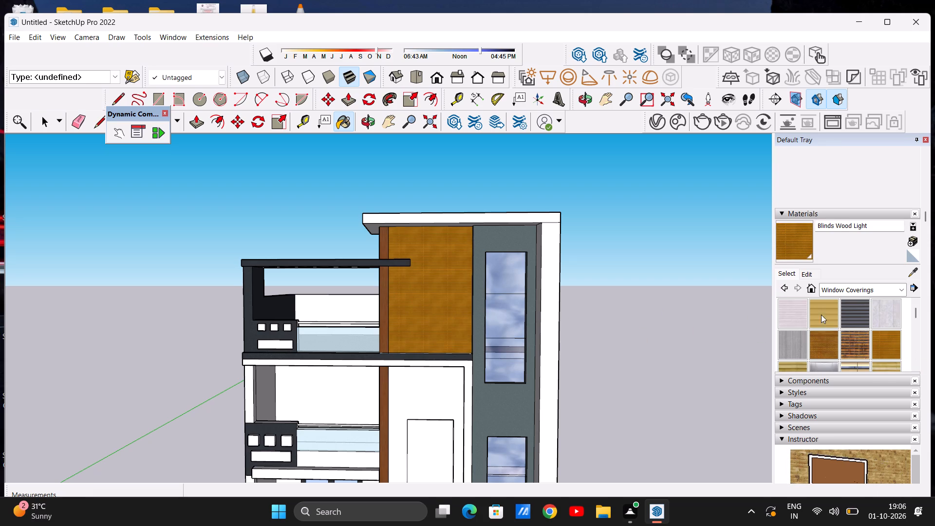
left_click(823, 312)
left_click(444, 307)
scroll(414, 322, "up", 2)
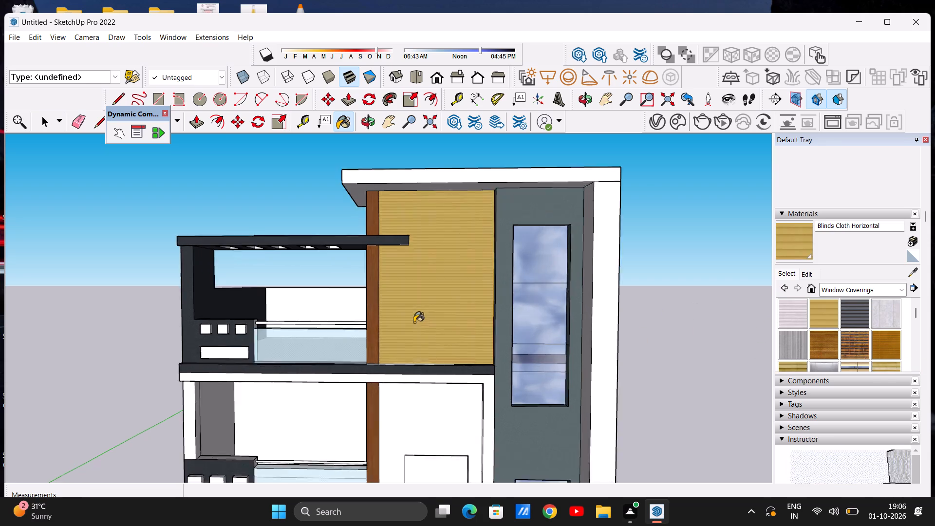
scroll(414, 322, "up", 7)
scroll(435, 329, "down", 4)
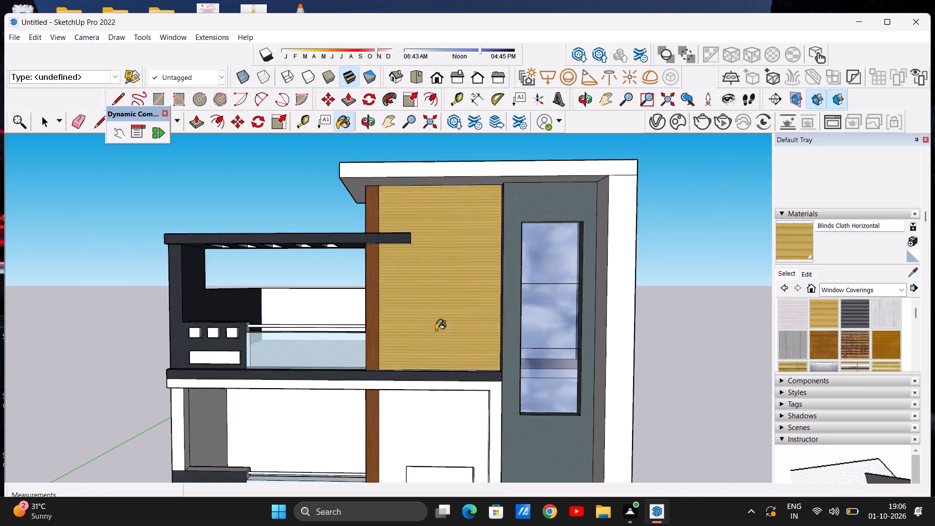
scroll(436, 330, "down", 6)
scroll(798, 324, "down", 1)
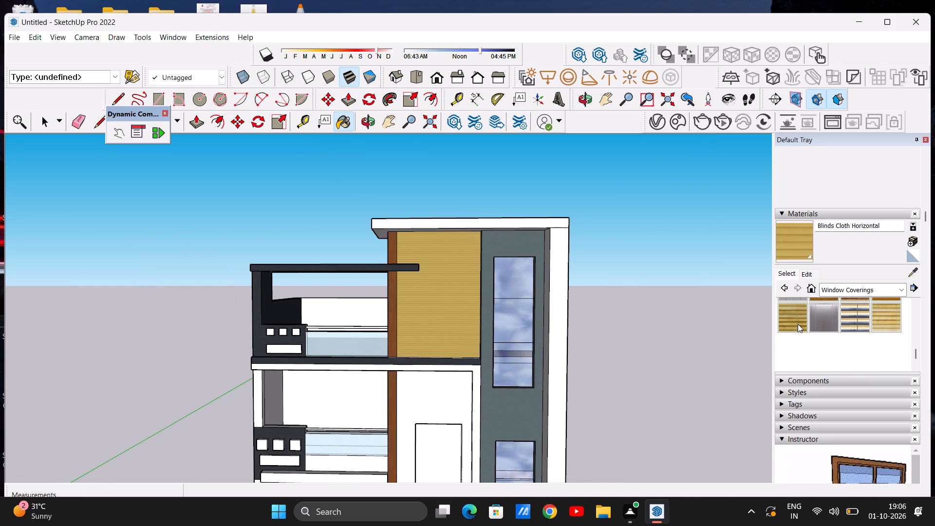
scroll(843, 318, "up", 2)
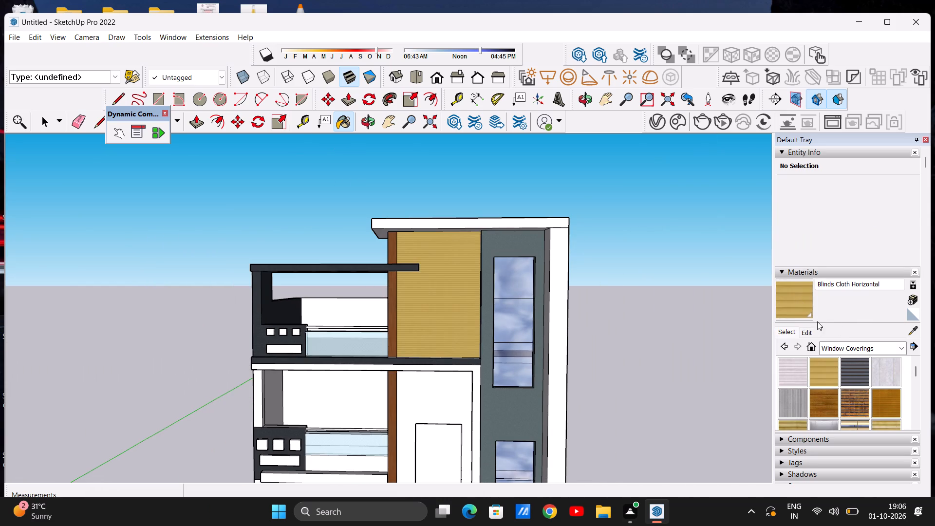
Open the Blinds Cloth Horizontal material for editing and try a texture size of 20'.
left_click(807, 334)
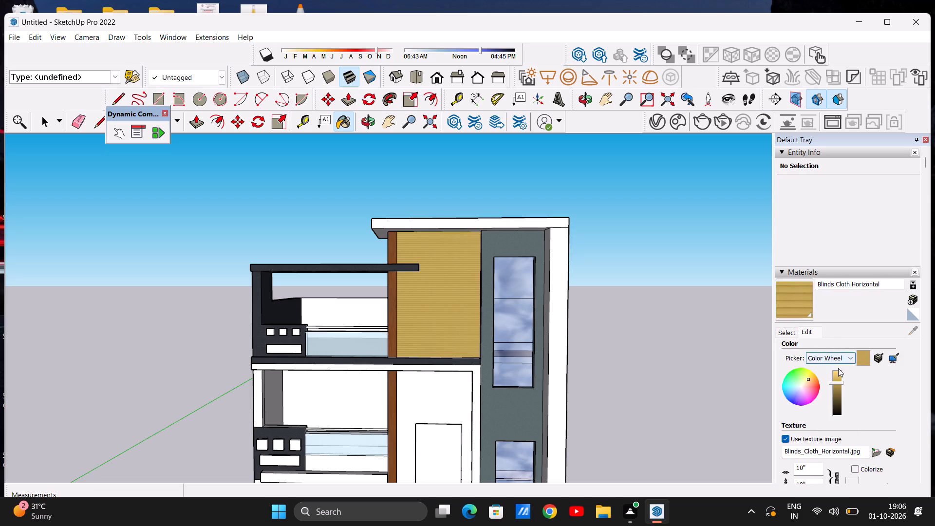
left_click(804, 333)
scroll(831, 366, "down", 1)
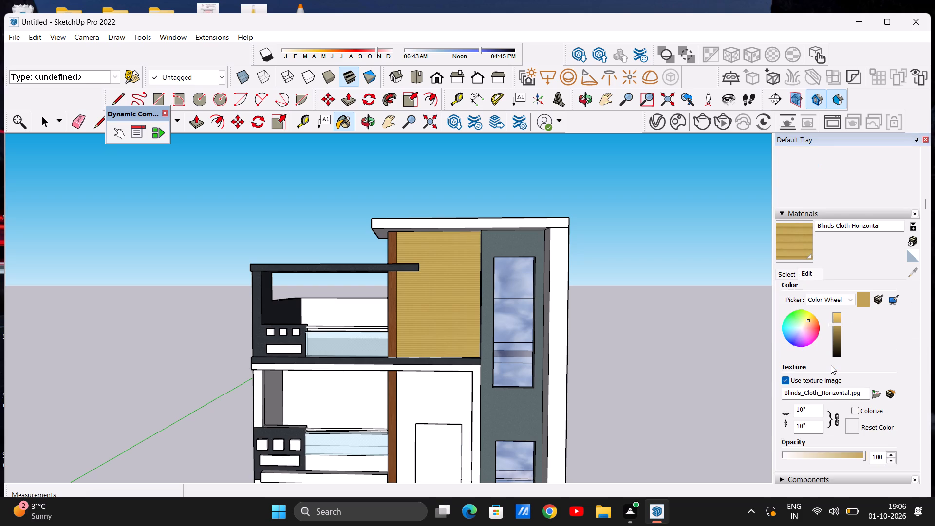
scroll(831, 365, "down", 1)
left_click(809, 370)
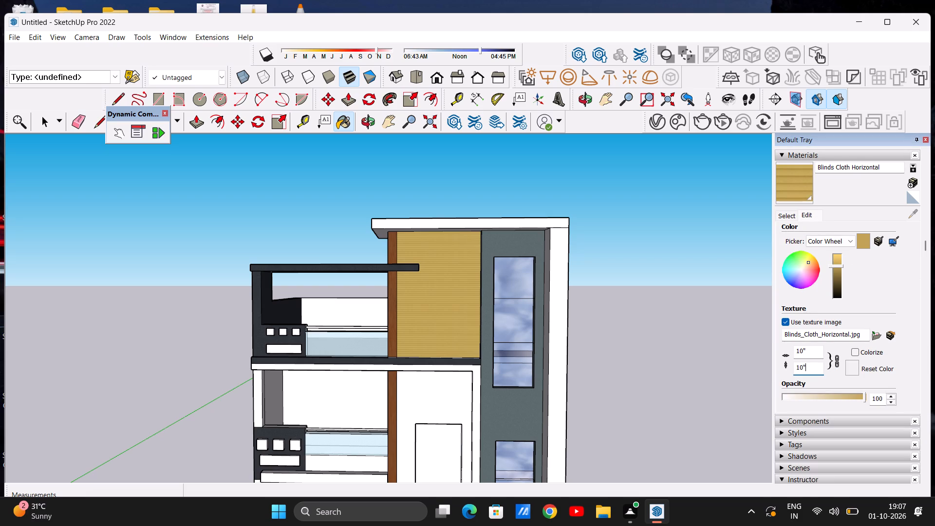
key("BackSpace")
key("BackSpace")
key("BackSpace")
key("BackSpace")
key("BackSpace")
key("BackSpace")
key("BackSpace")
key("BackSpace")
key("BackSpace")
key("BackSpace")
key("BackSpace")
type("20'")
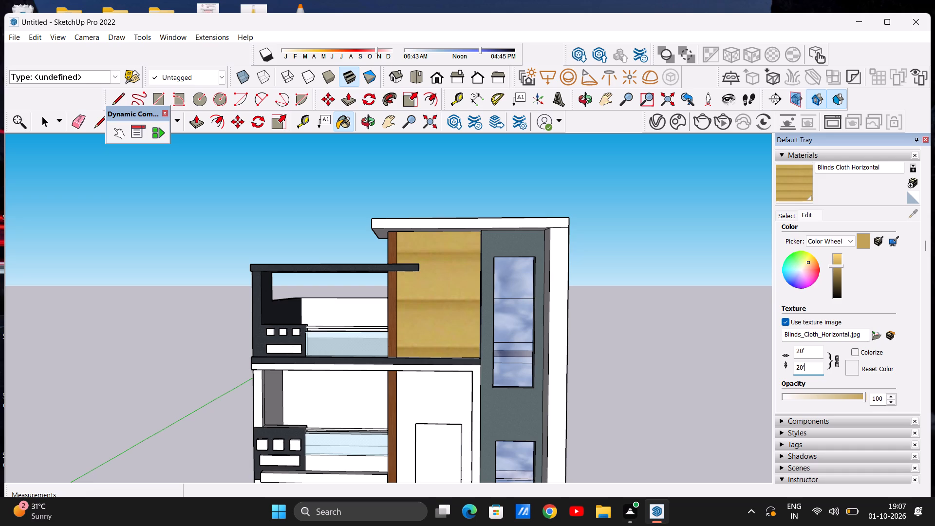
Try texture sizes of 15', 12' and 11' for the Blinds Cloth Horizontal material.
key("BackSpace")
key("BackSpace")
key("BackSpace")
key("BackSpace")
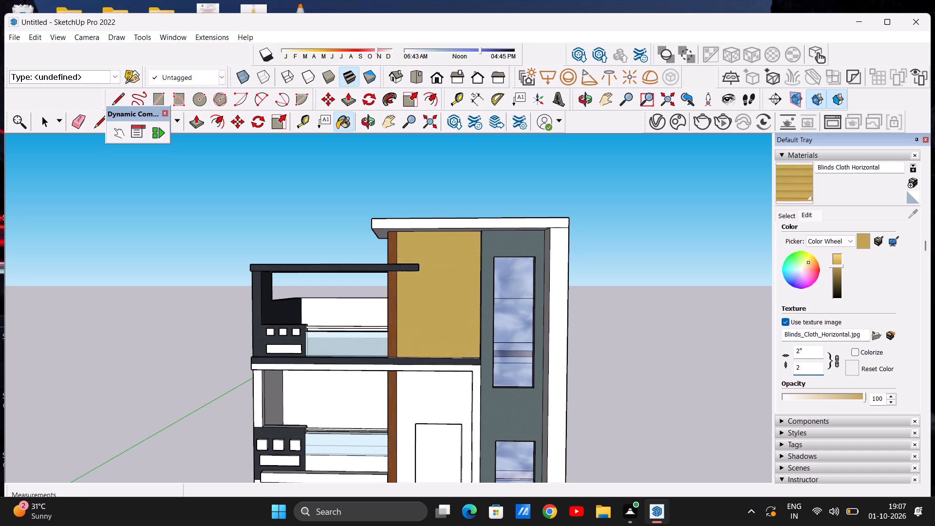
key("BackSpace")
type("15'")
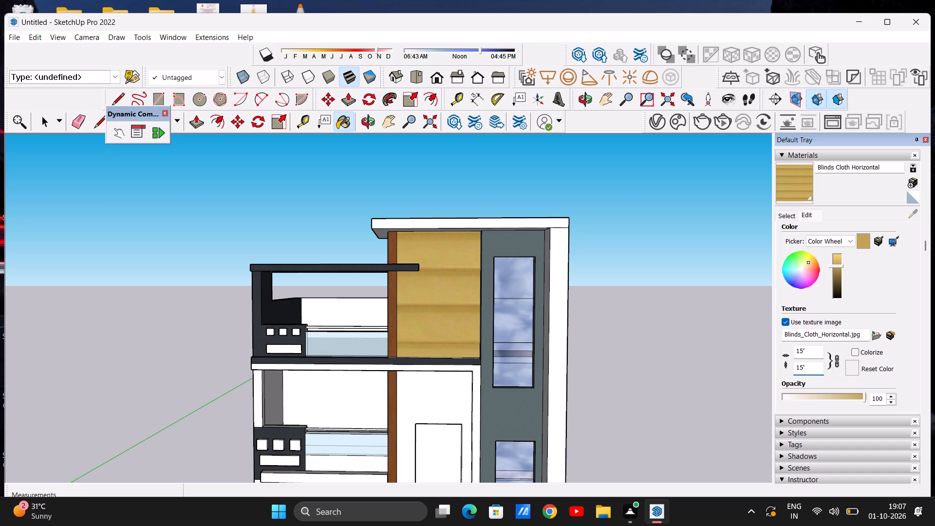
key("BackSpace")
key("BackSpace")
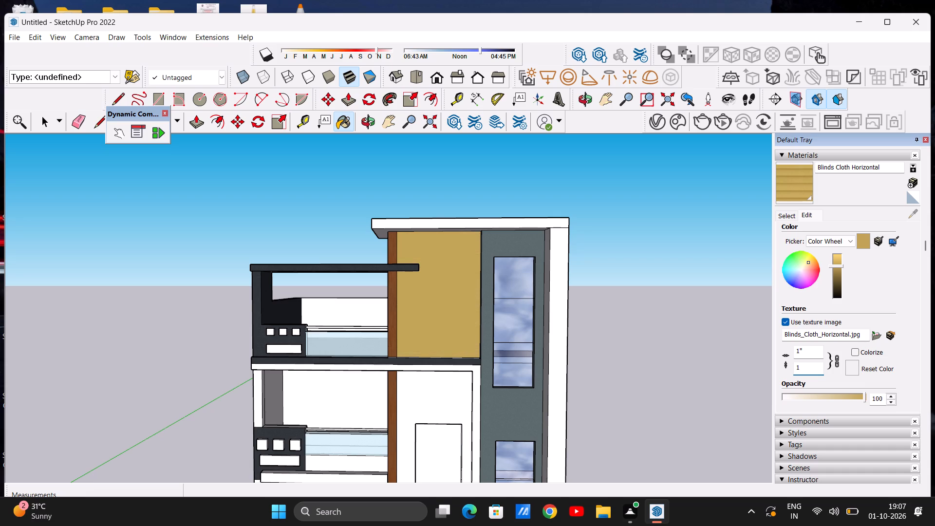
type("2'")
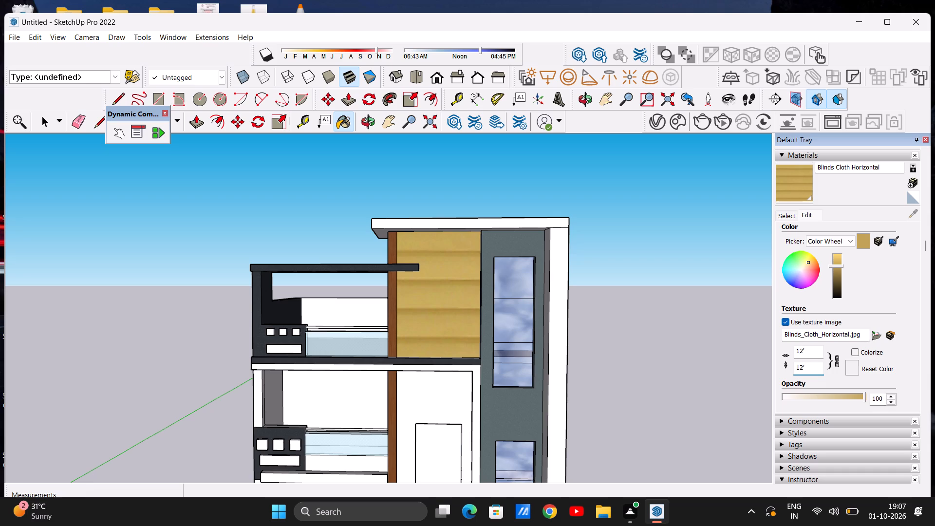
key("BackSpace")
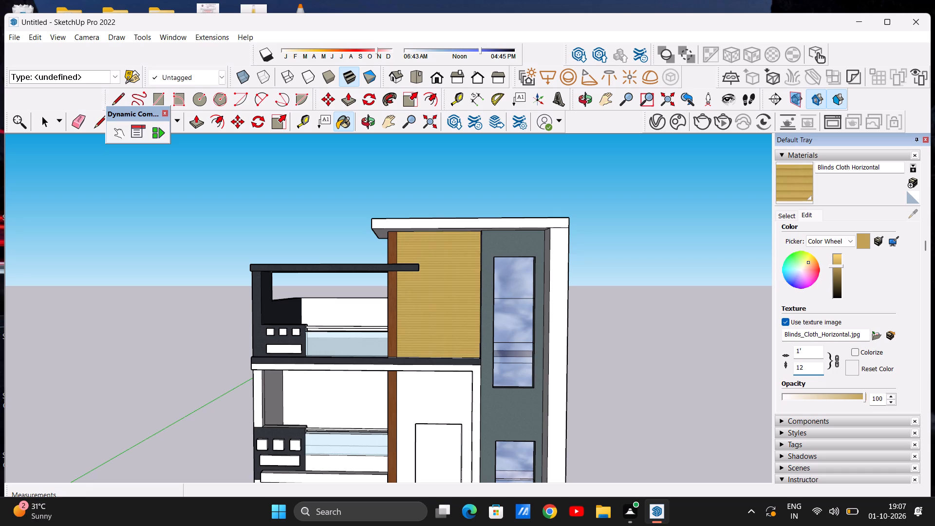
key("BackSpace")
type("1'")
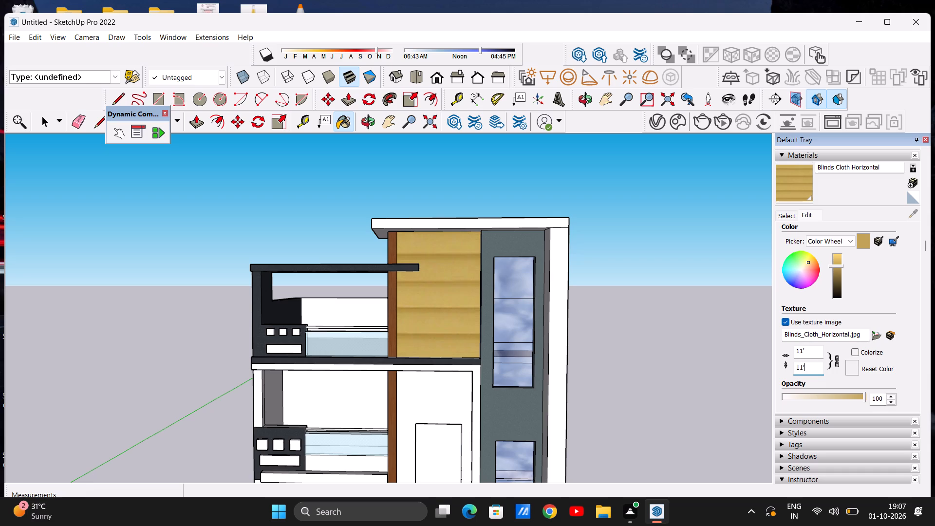
Set the Blinds Cloth Horizontal texture size to 10'.
key("BackSpace")
key("BackSpace")
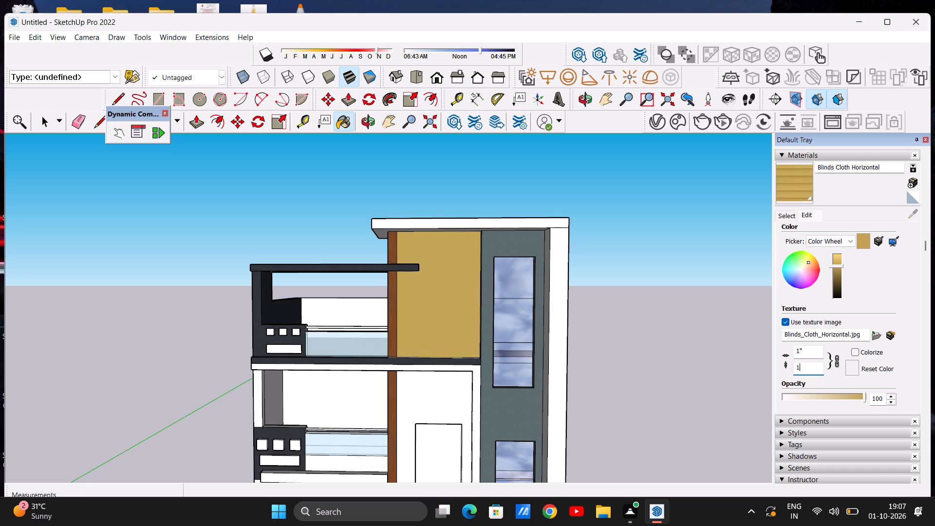
type("0'")
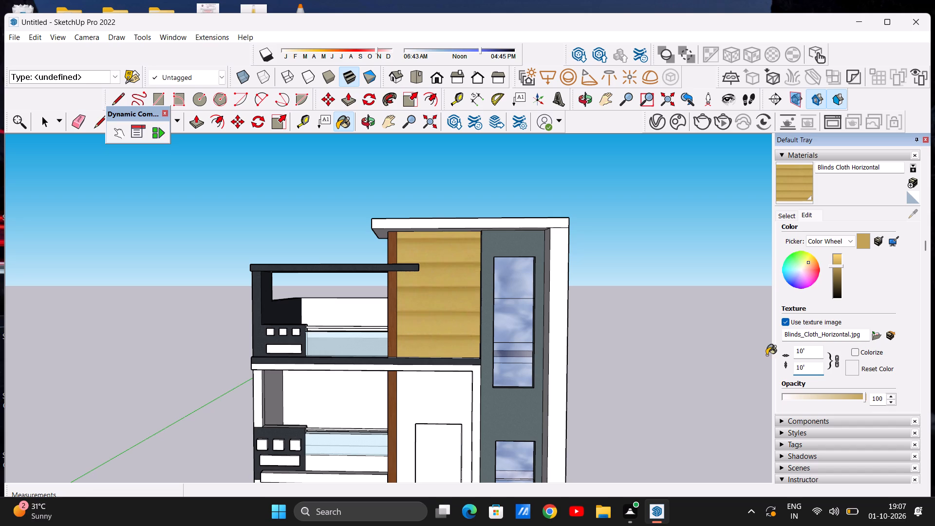
Paint the wall below the slab band, around the white rectangular panel, with Blinds Cloth Horizontal.
scroll(329, 272, "down", 4)
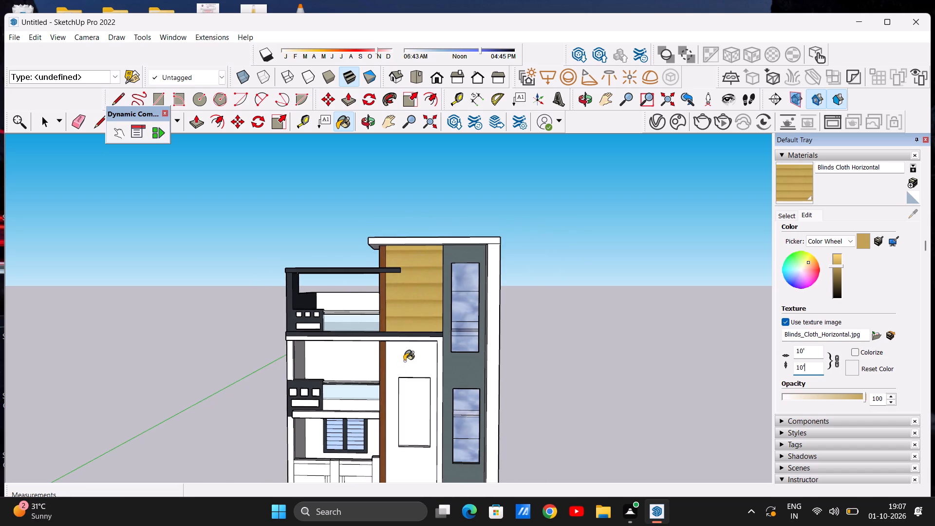
left_click(404, 361)
scroll(417, 376, "down", 7)
scroll(412, 363, "up", 6)
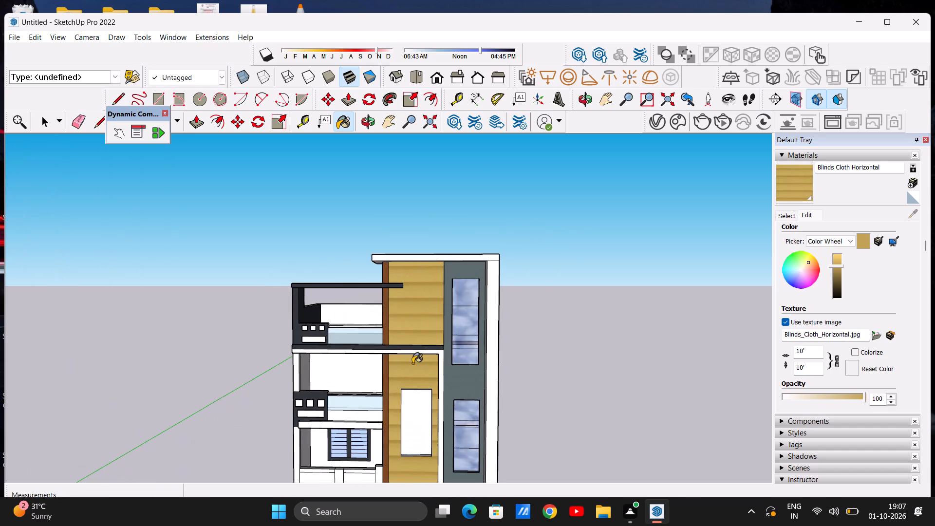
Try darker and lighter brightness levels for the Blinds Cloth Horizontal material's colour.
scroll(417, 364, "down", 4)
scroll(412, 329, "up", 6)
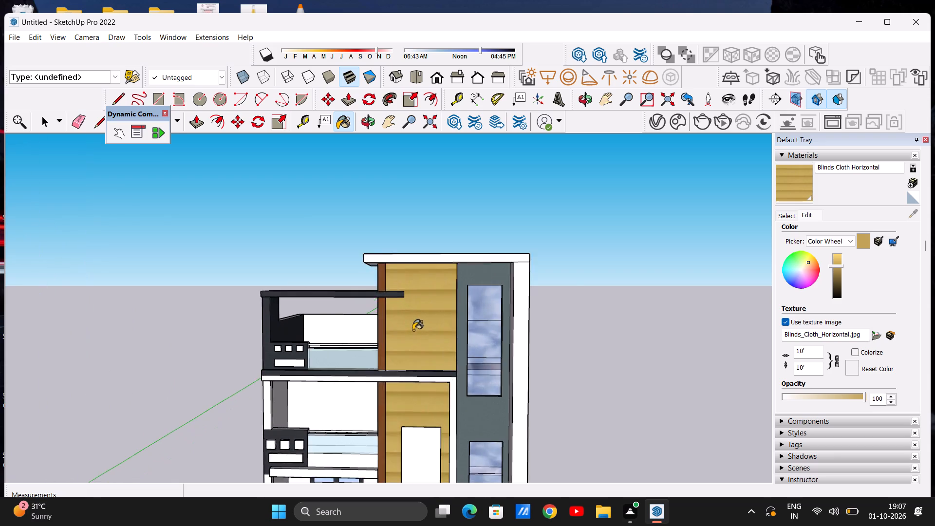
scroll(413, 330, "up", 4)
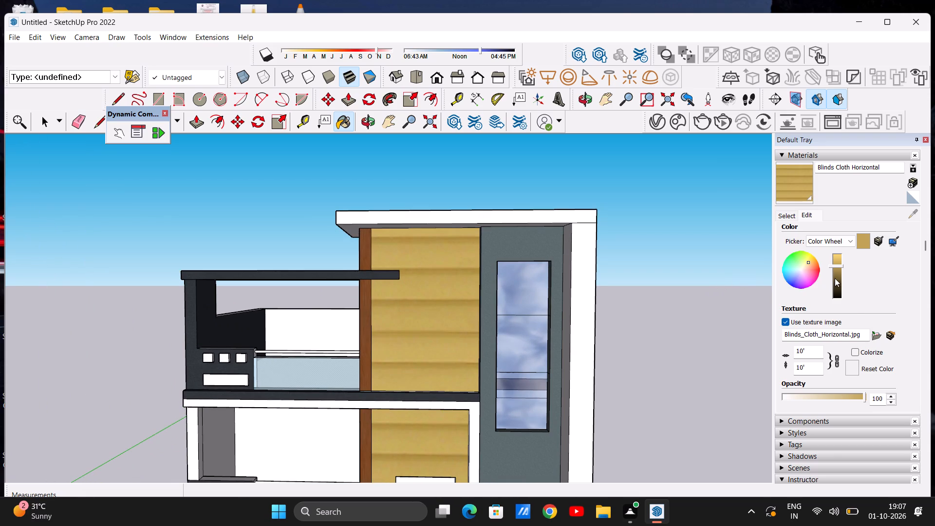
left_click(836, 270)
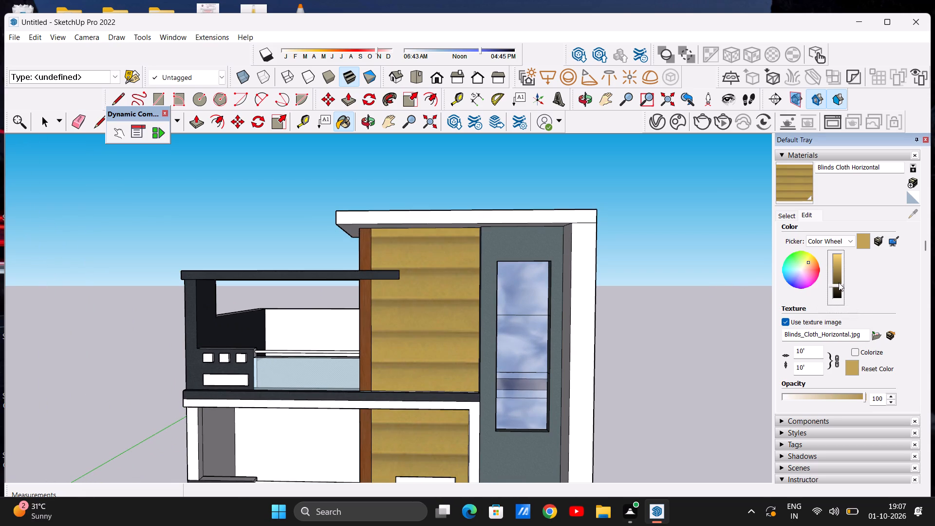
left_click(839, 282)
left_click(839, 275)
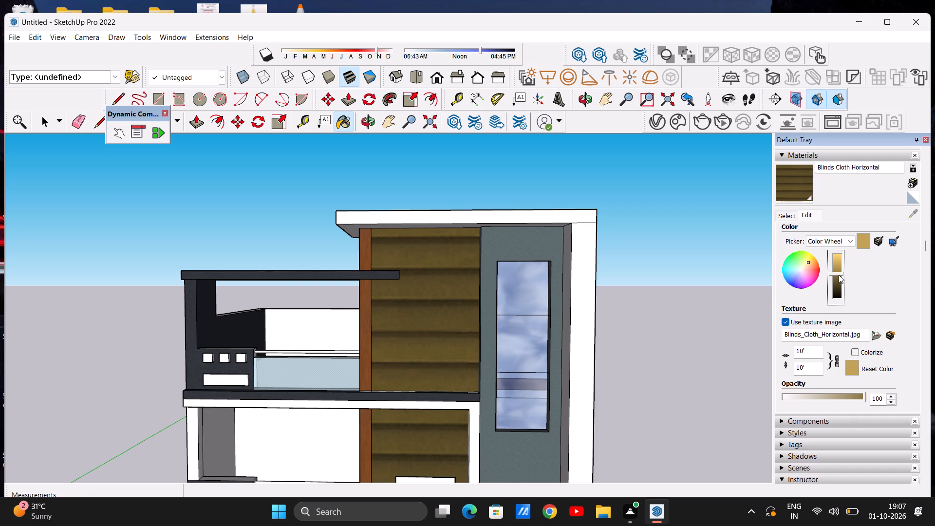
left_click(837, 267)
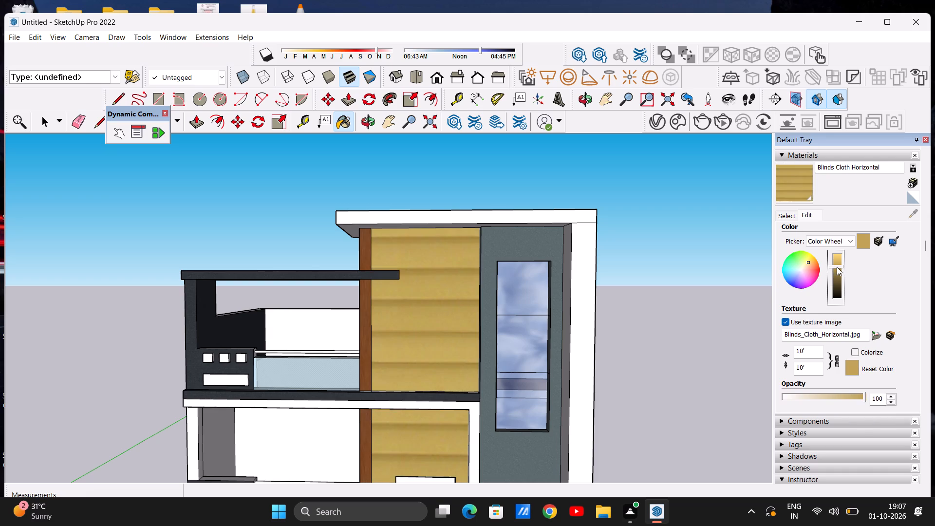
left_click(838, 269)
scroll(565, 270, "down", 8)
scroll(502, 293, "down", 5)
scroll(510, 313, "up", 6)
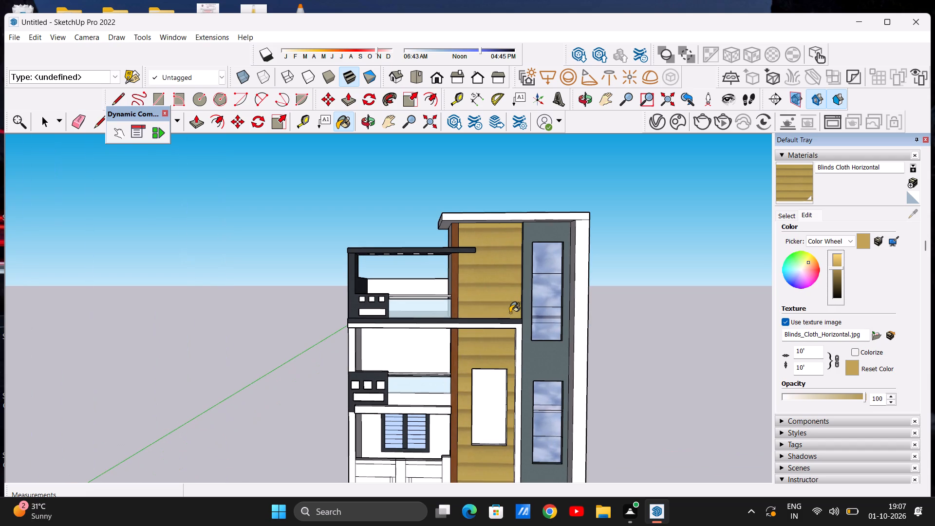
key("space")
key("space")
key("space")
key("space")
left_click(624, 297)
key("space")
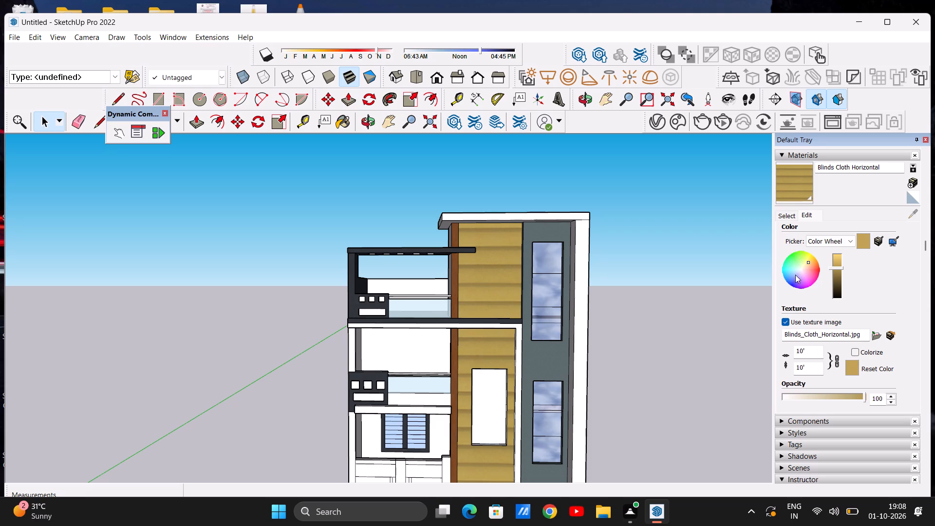
Paint the upper wall between the brown strip and the grey window pier with Blinds Wood Light from Window Coverings.
left_click(785, 216)
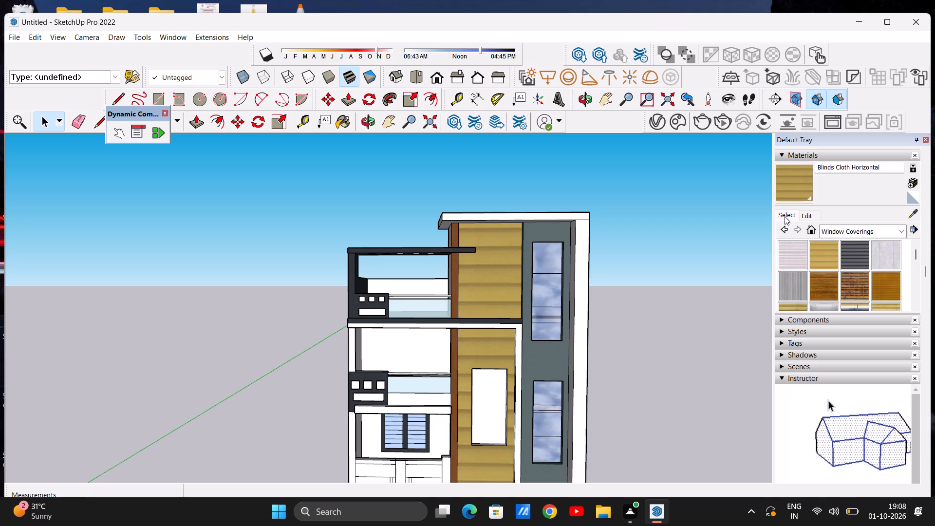
left_click(889, 282)
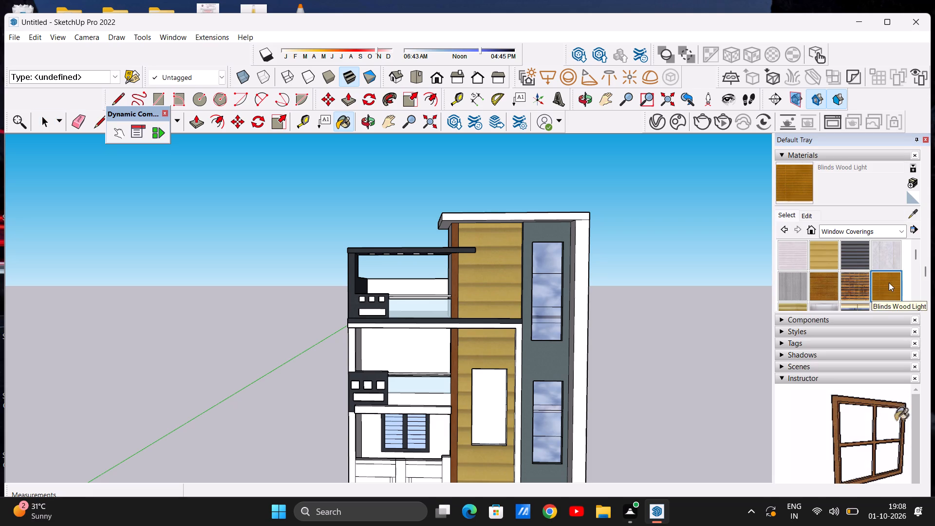
left_click(491, 285)
scroll(493, 287, "up", 2)
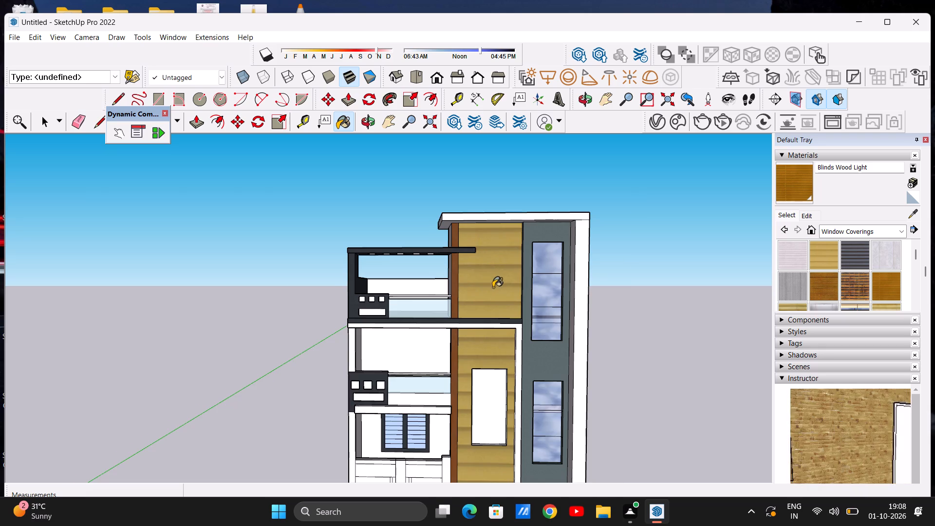
scroll(493, 287, "up", 11)
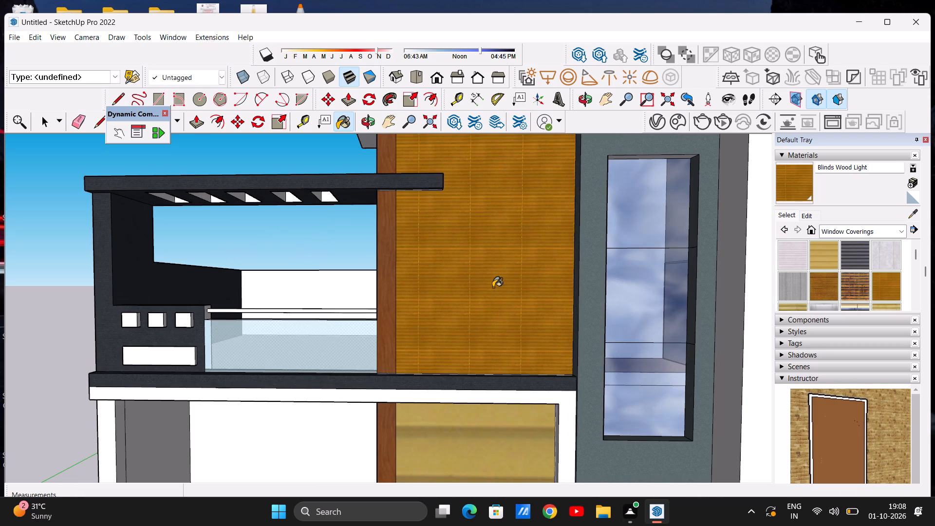
scroll(493, 287, "down", 12)
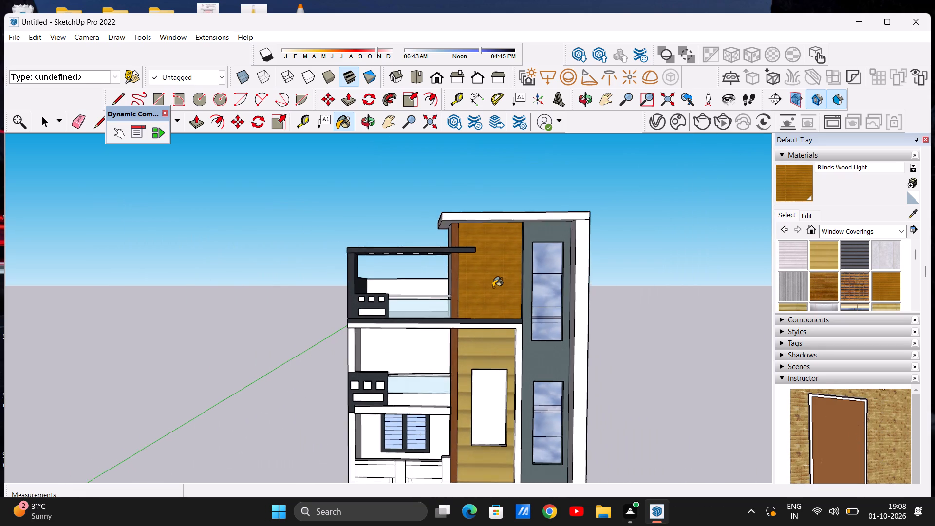
scroll(493, 287, "down", 2)
scroll(494, 288, "up", 5)
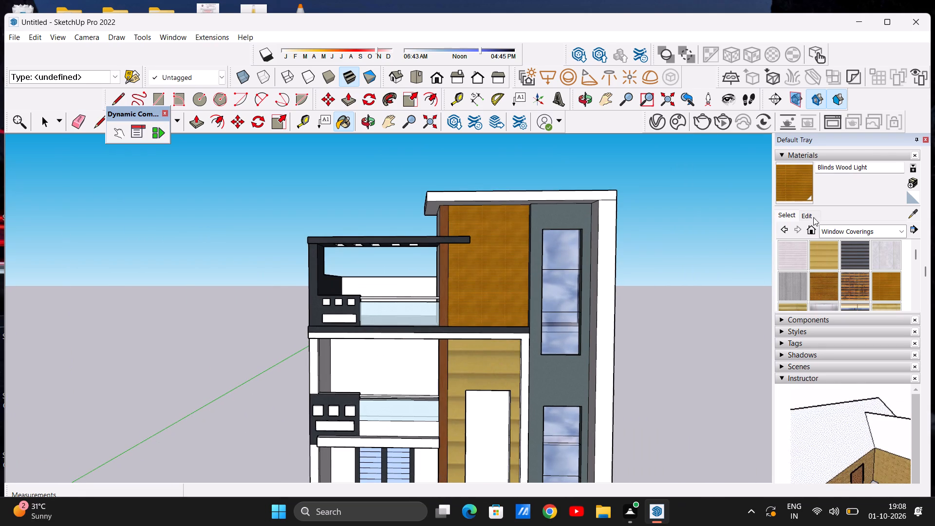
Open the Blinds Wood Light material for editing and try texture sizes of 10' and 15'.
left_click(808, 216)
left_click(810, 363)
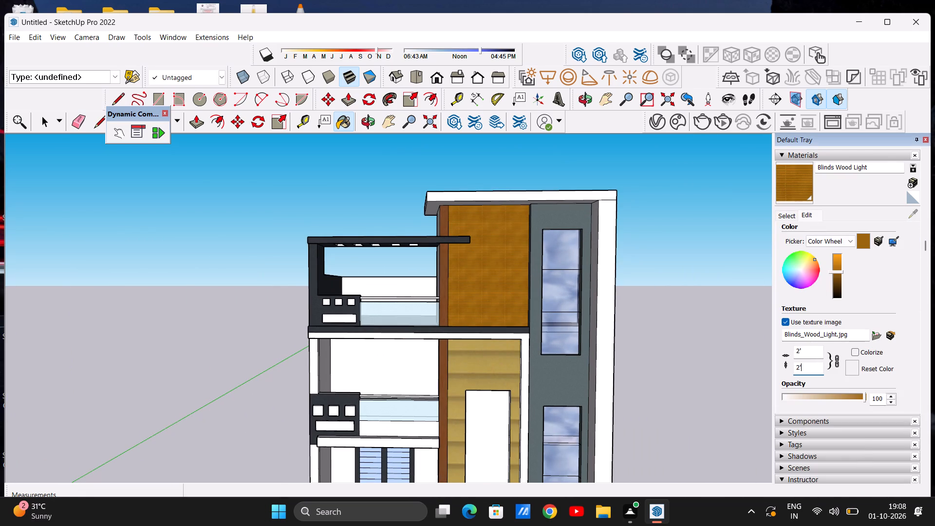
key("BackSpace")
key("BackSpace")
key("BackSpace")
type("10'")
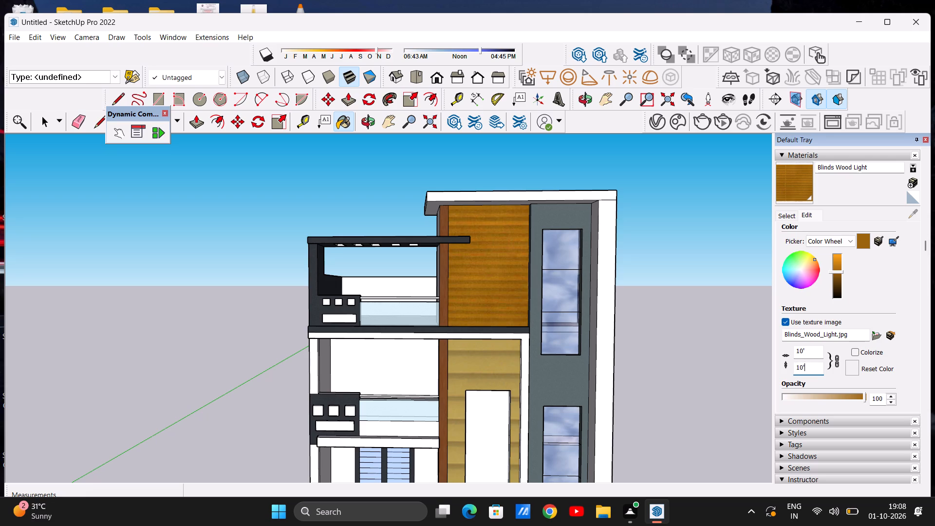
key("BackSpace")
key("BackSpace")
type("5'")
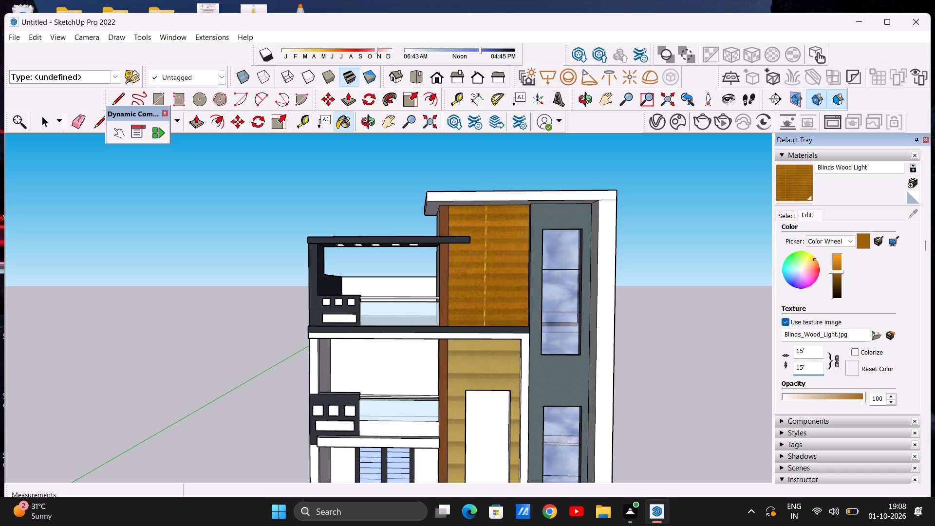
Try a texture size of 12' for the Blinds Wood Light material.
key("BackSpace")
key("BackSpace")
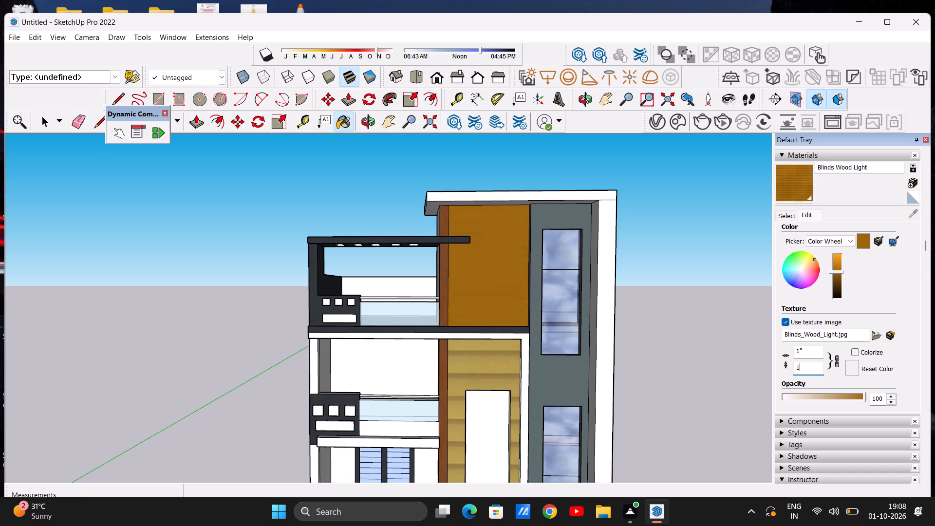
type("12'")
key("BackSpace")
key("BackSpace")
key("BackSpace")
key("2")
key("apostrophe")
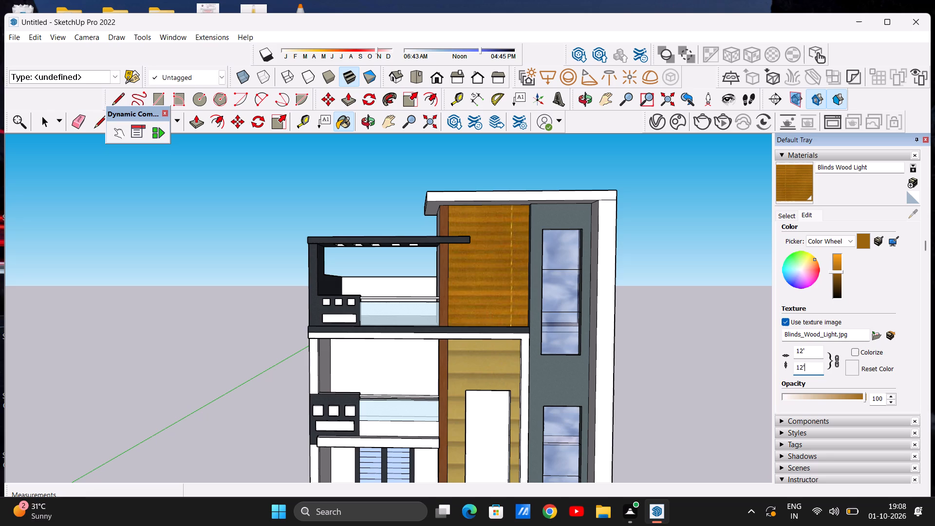
Set the Blinds Wood Light texture size to 15'.
key("BackSpace")
key("BackSpace")
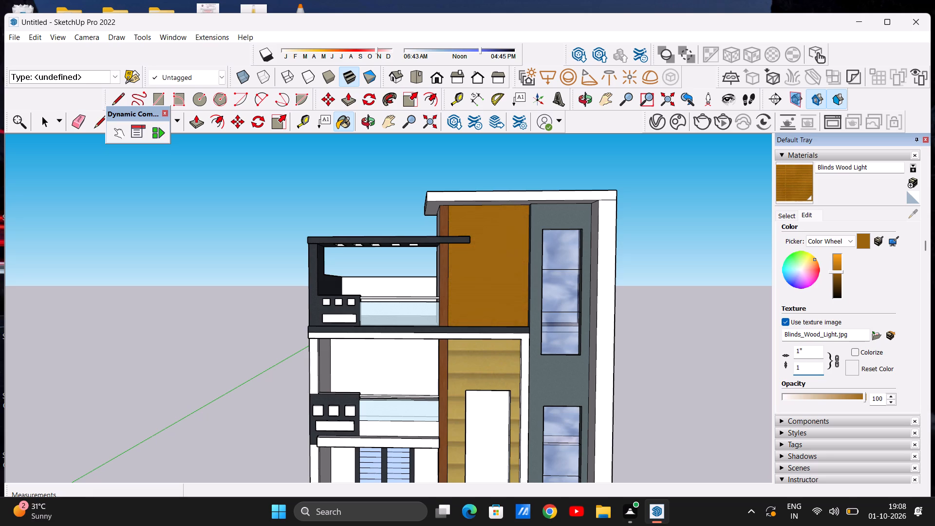
type("5'")
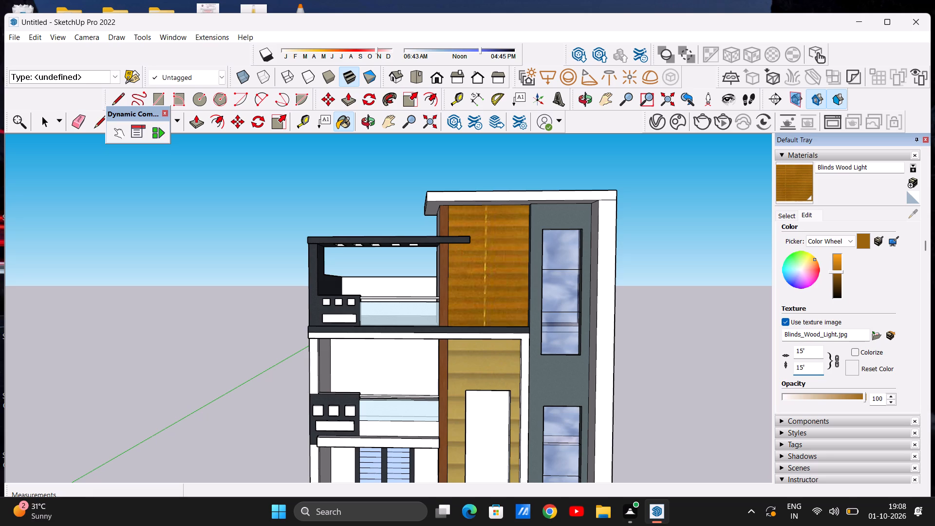
Paint the wall below the slab band, around the white rectangular panel, with Blinds Wood Light.
scroll(474, 278, "up", 4)
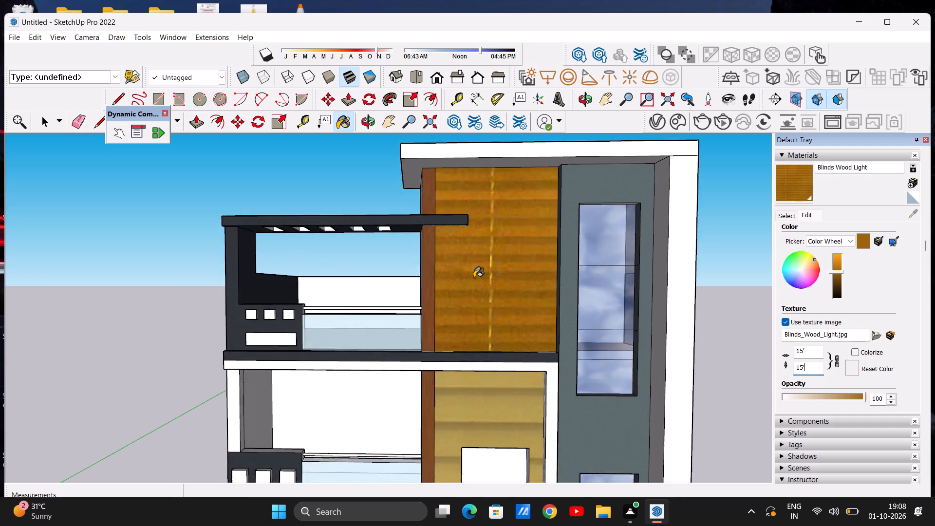
scroll(474, 278, "up", 13)
scroll(497, 282, "down", 13)
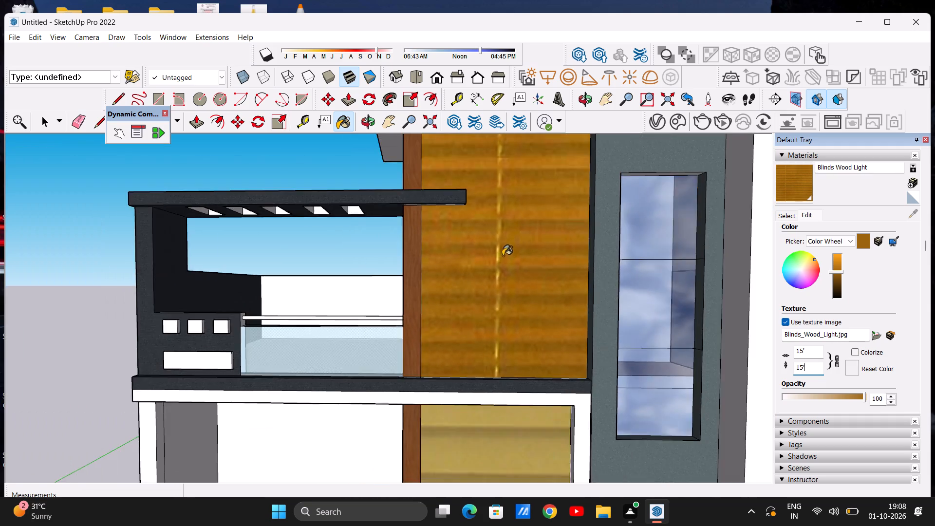
scroll(503, 256, "down", 10)
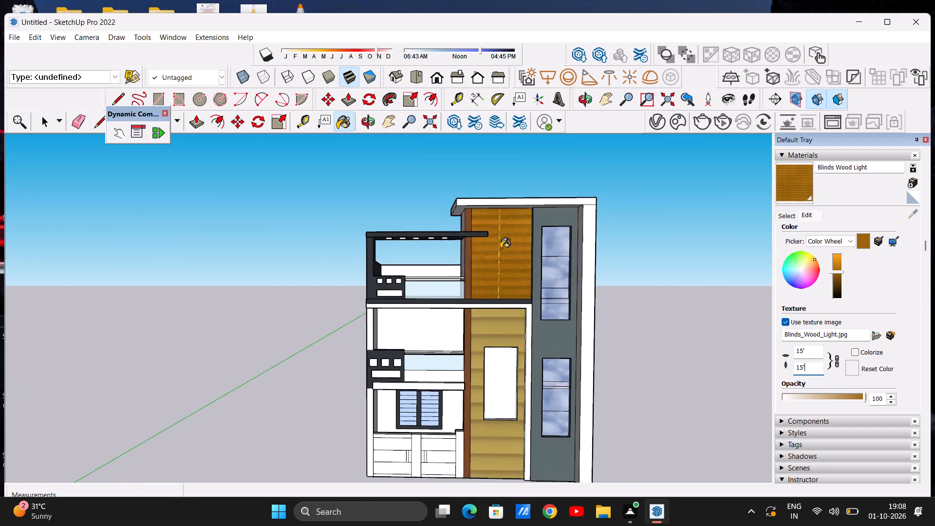
scroll(501, 248, "down", 3)
scroll(500, 301, "up", 6)
left_click(495, 301)
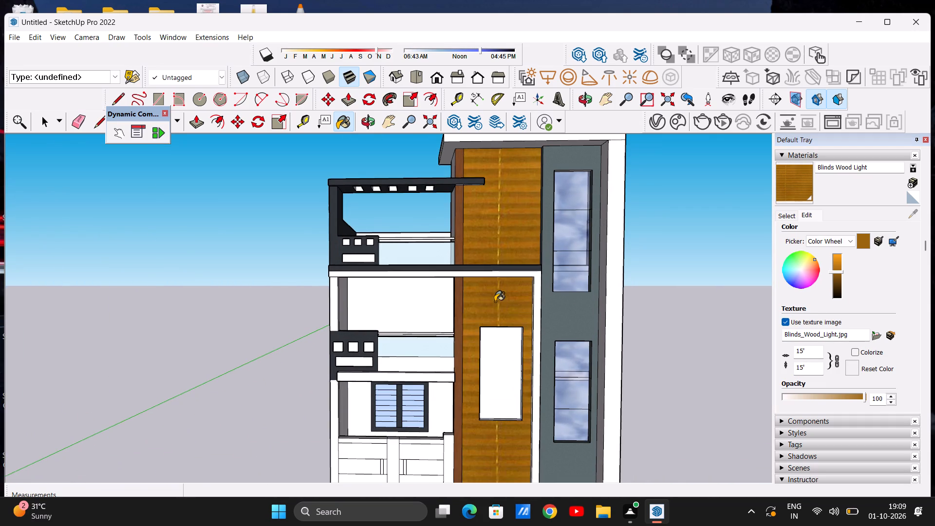
scroll(492, 304, "down", 9)
scroll(500, 285, "up", 7)
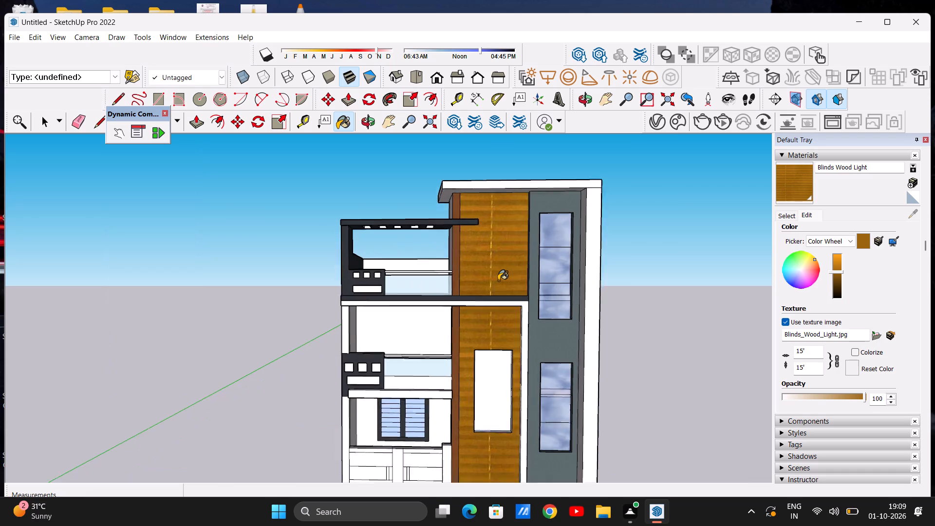
scroll(498, 281, "up", 5)
key("space")
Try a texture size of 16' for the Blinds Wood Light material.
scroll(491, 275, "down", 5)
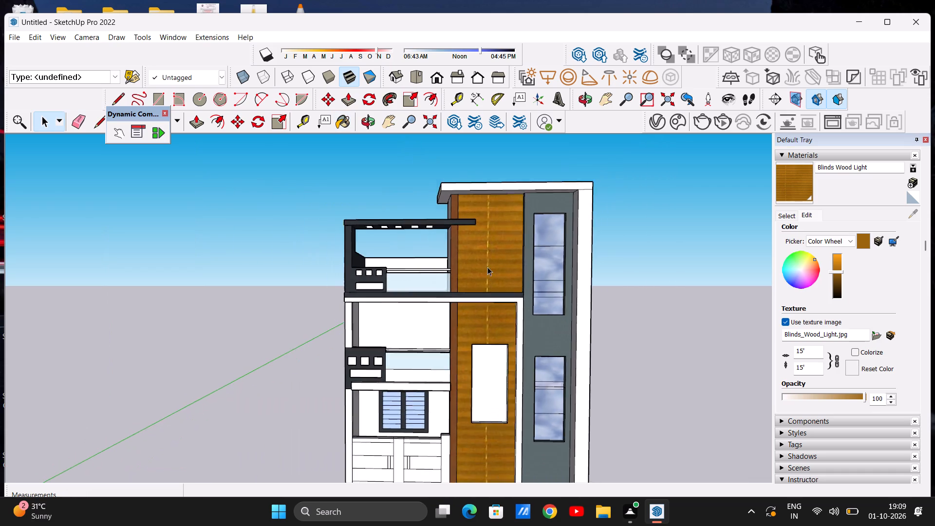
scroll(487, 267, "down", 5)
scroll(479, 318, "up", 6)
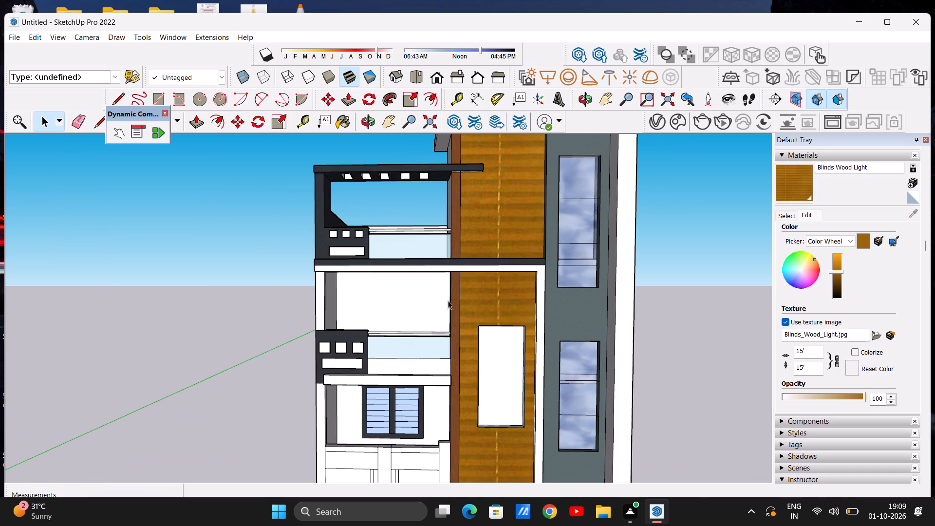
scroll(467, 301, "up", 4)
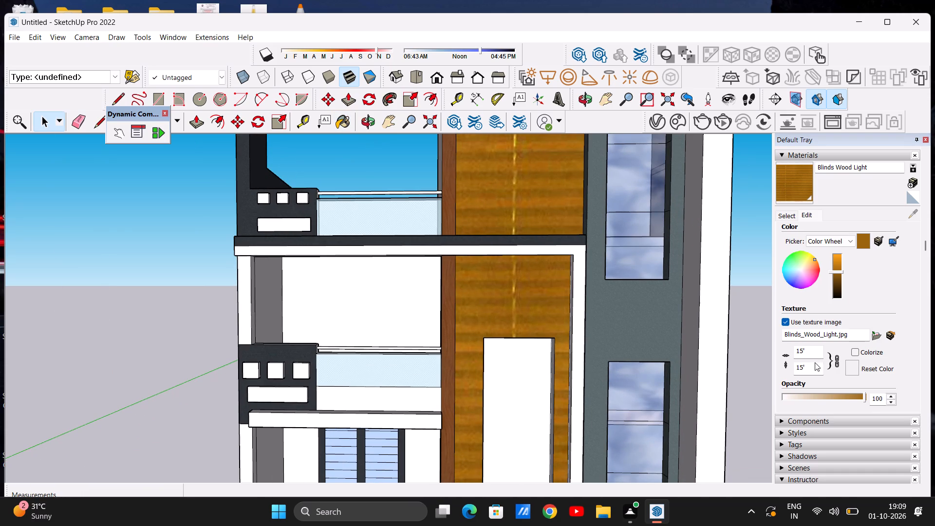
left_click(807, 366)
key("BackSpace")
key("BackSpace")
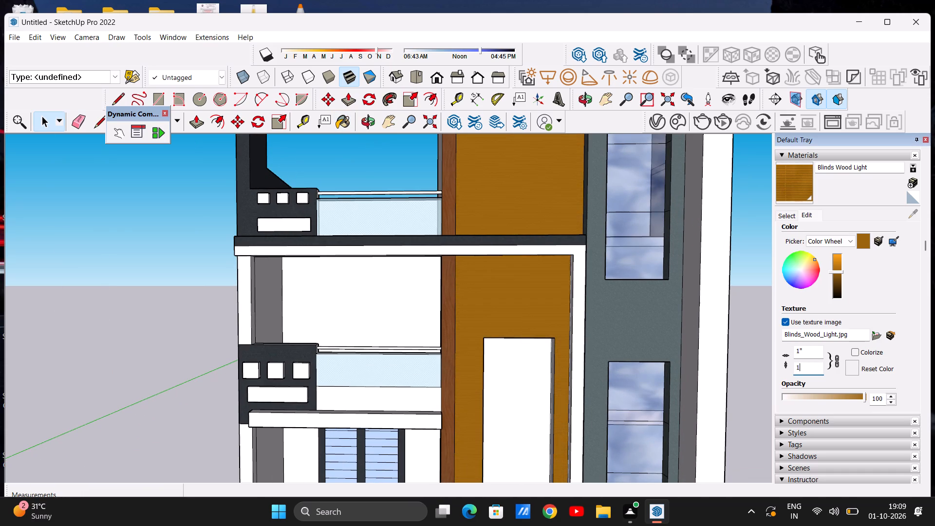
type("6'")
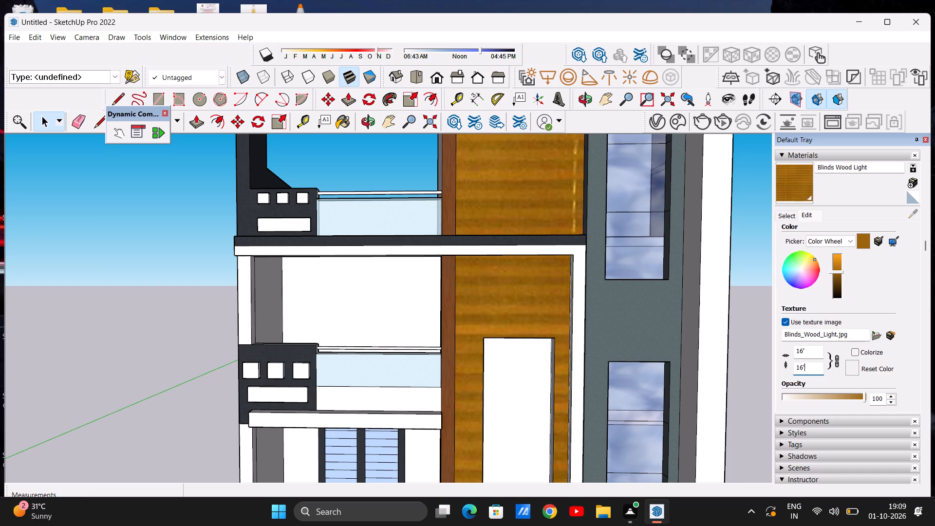
Set the Blinds Wood Light texture size to 18'.
key("BackSpace")
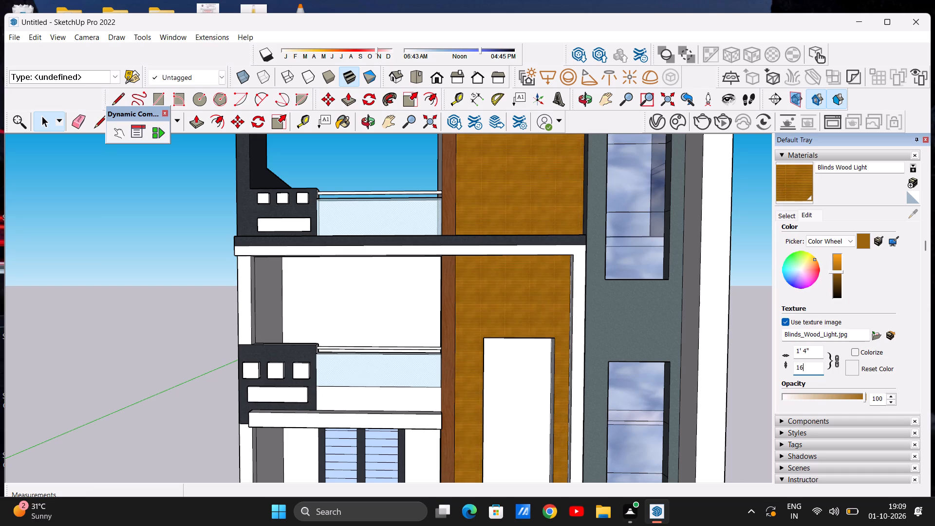
key("BackSpace")
key("8")
key("apostrophe")
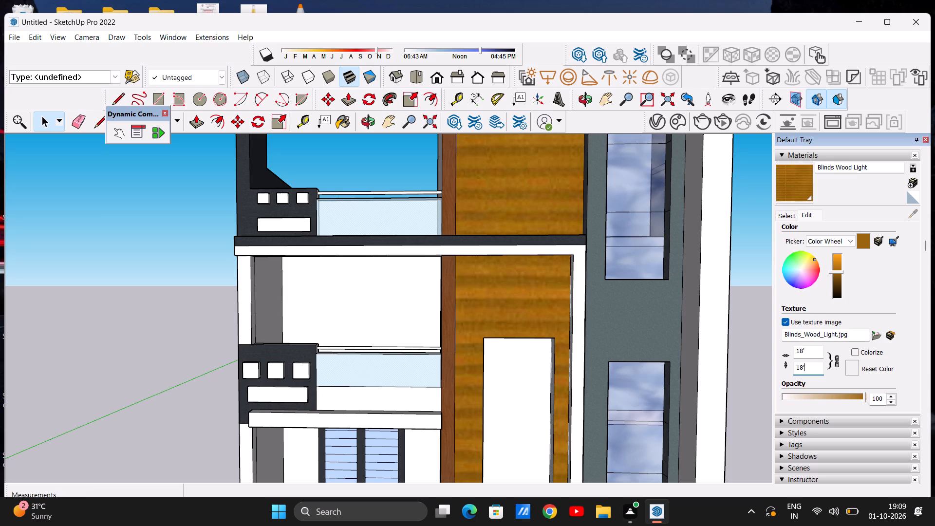
scroll(510, 282, "down", 11)
scroll(524, 251, "up", 5)
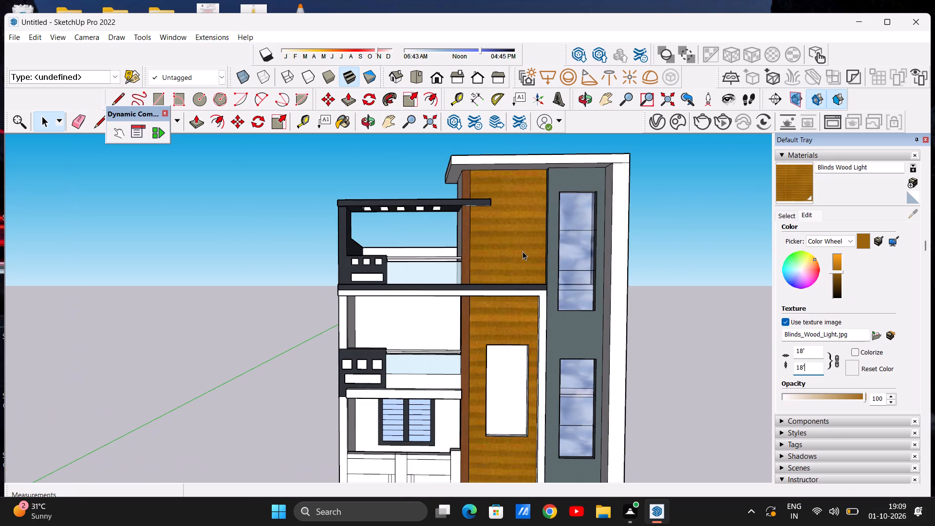
key("space")
Examine the rescaled wood texture on the whole facade from several angles and distances.
scroll(518, 260, "down", 7)
middle_click_drag(492, 285, 636, 287)
middle_click_drag(617, 287, 635, 284)
middle_click_drag(507, 280, 351, 299)
scroll(476, 263, "up", 5)
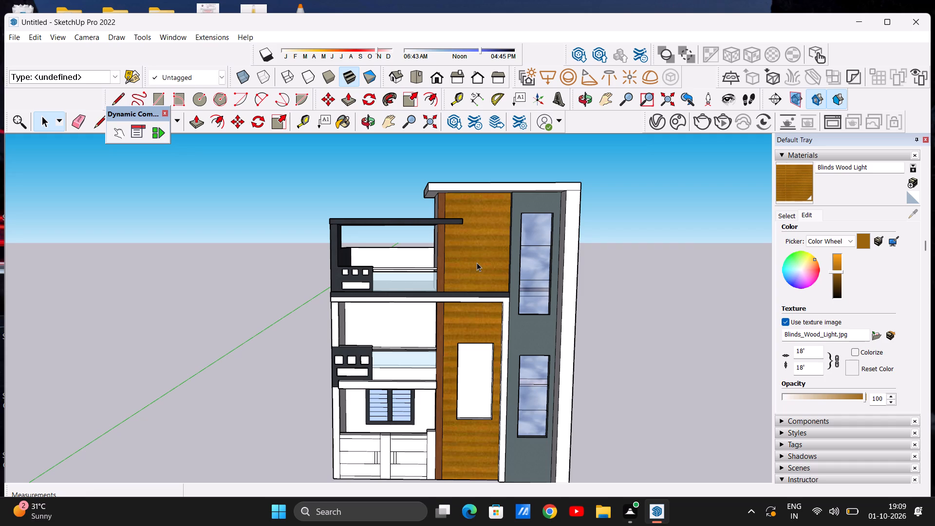
scroll(461, 212, "down", 20)
scroll(461, 212, "down", 11)
scroll(510, 234, "up", 2)
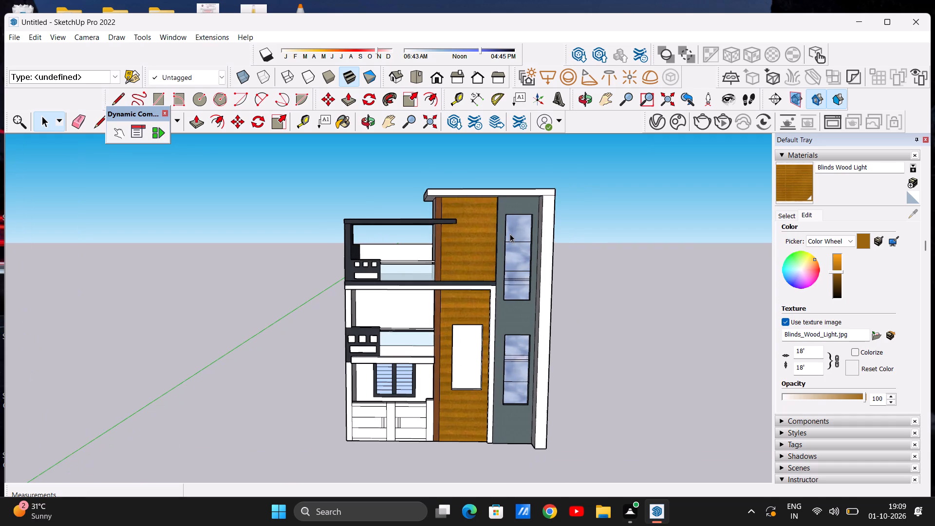
scroll(510, 233, "up", 1)
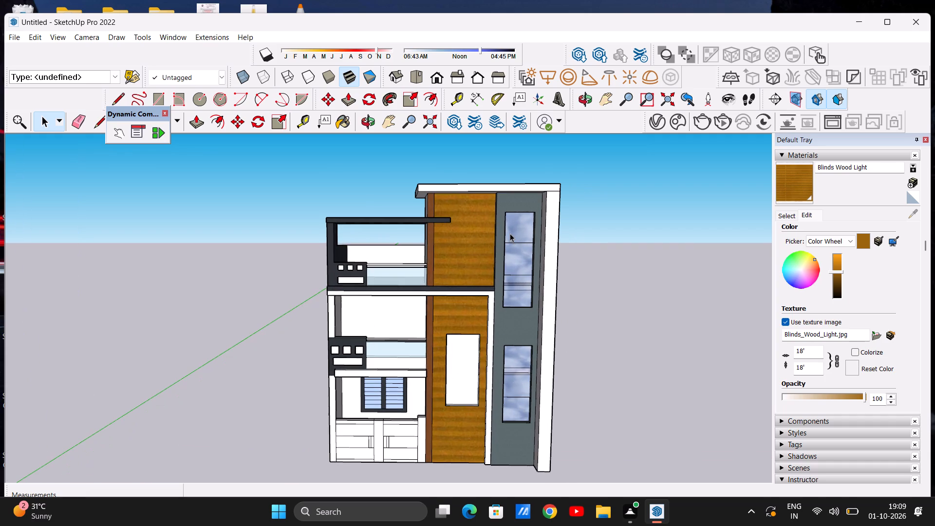
scroll(511, 233, "down", 2)
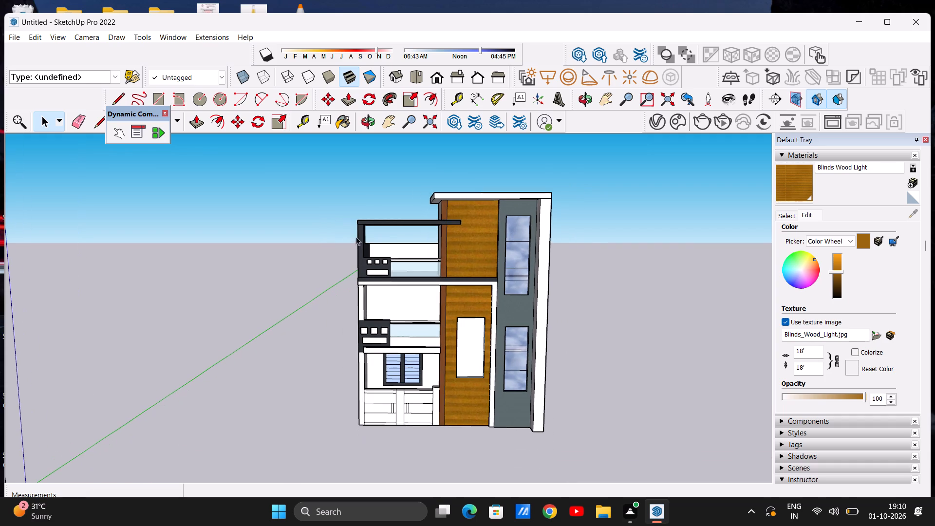
scroll(377, 238, "down", 1)
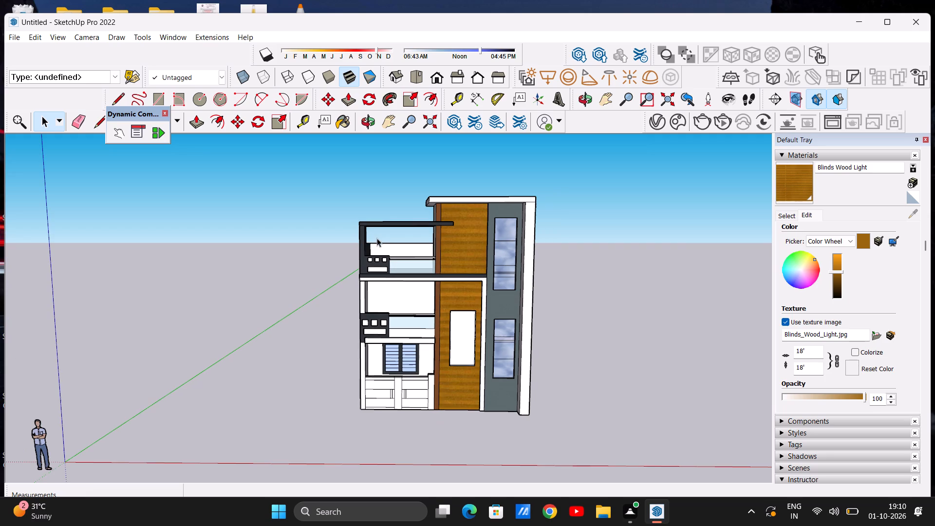
scroll(402, 301, "down", 2)
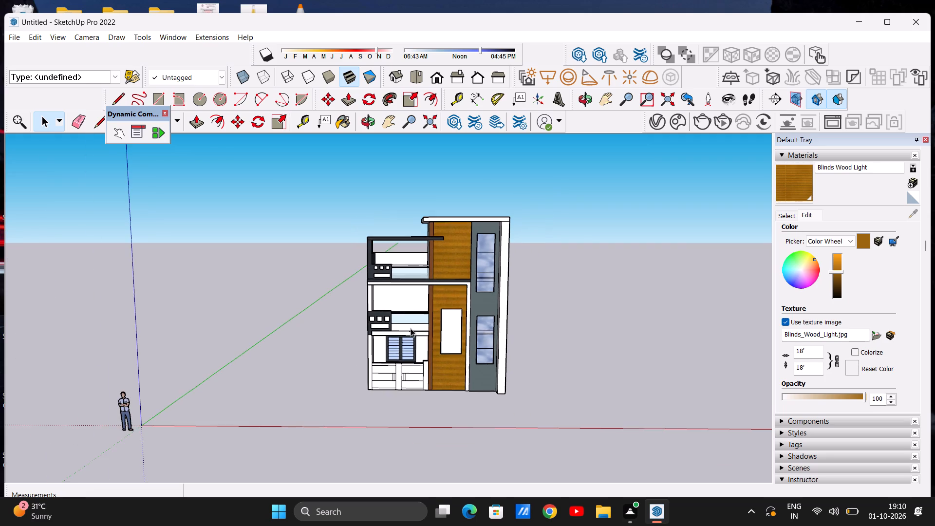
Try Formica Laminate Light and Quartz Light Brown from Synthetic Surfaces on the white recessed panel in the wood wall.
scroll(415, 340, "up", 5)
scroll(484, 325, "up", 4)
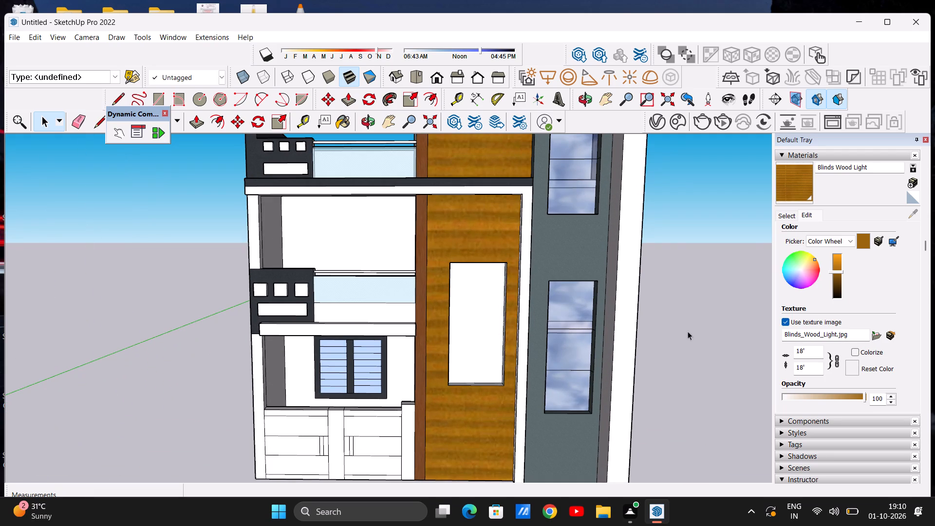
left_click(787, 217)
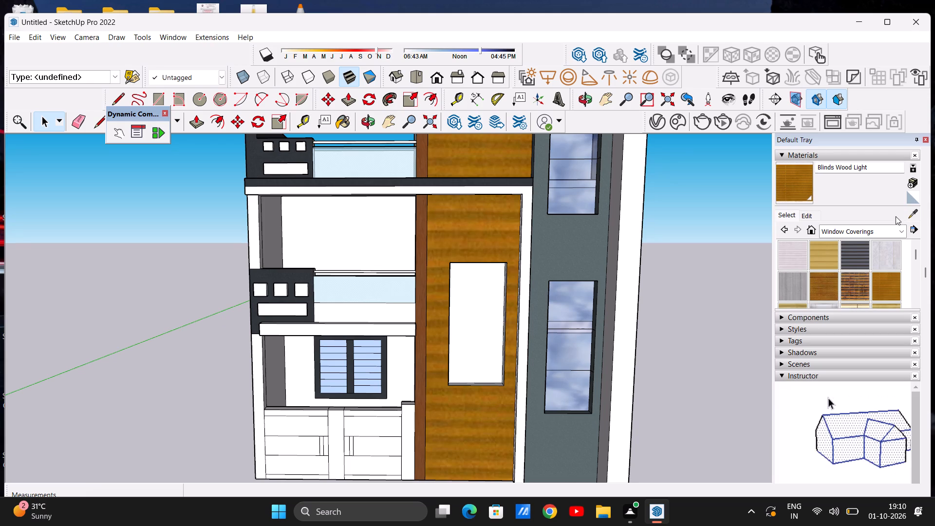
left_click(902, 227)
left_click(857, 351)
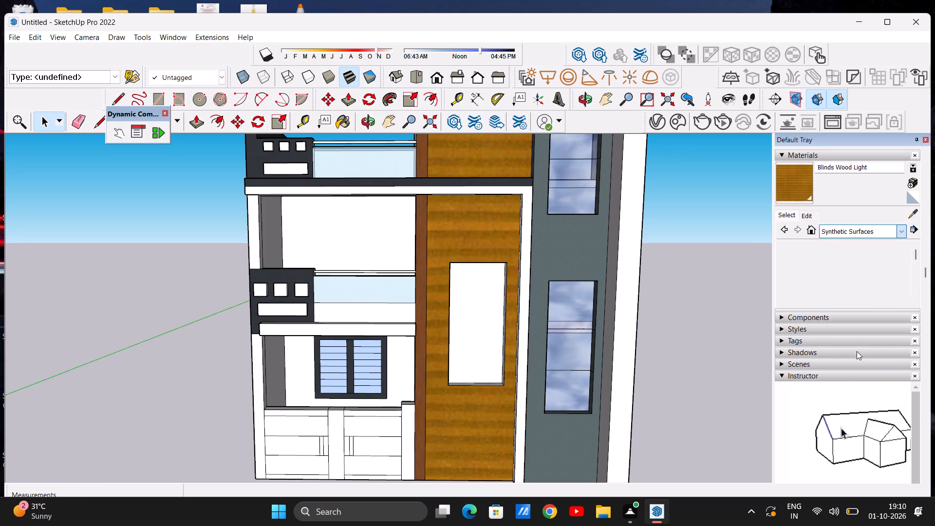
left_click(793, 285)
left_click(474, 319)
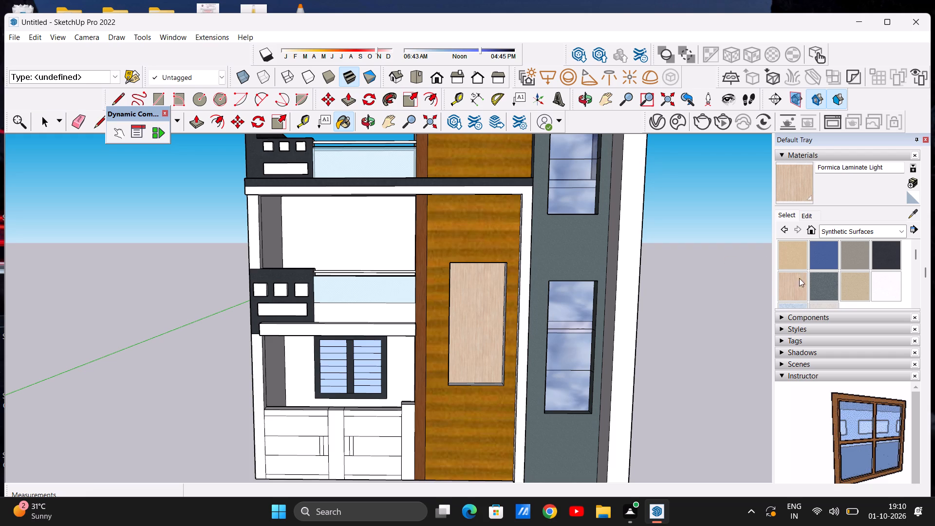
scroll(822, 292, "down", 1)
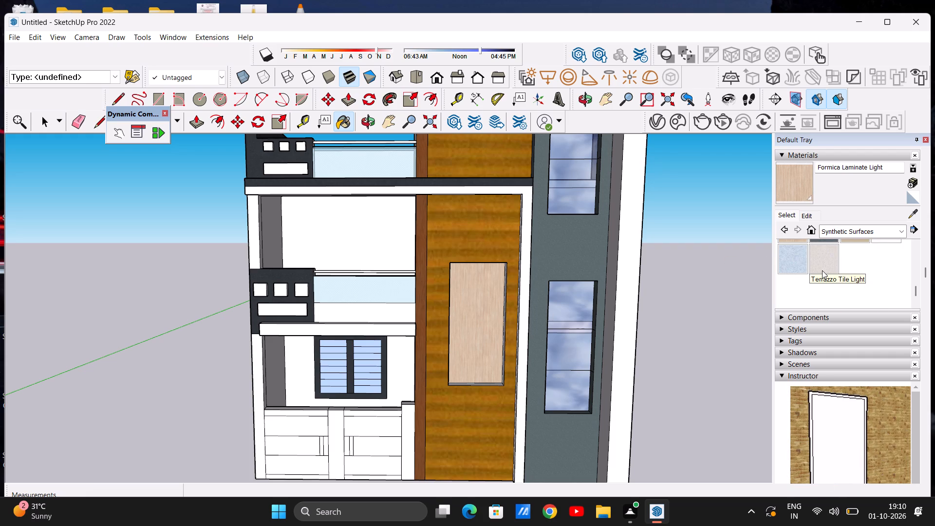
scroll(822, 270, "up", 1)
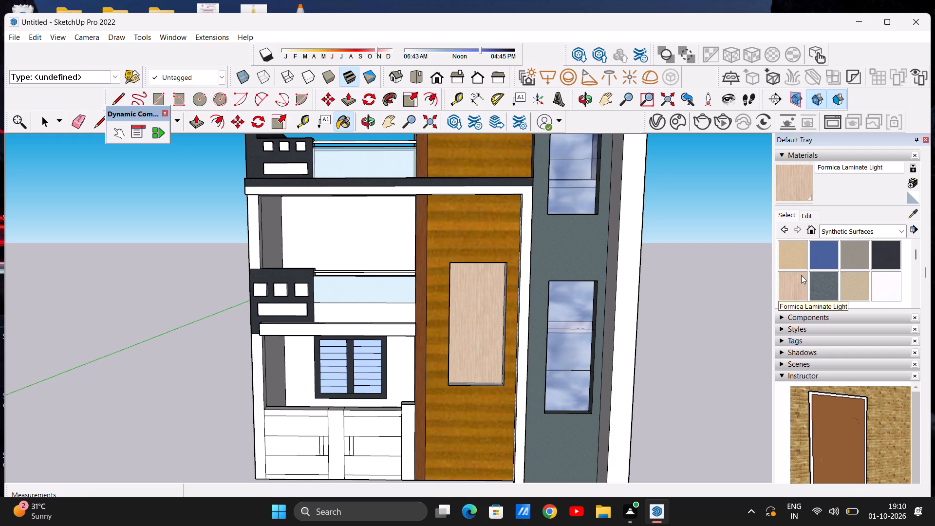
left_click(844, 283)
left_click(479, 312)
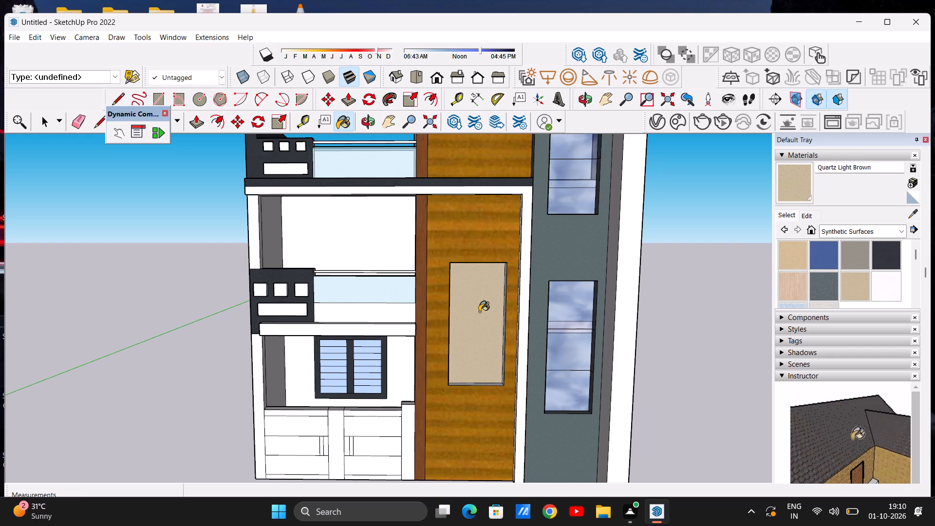
Paint the recessed panel in the wood wall with Formica Beige.
scroll(482, 321, "up", 3)
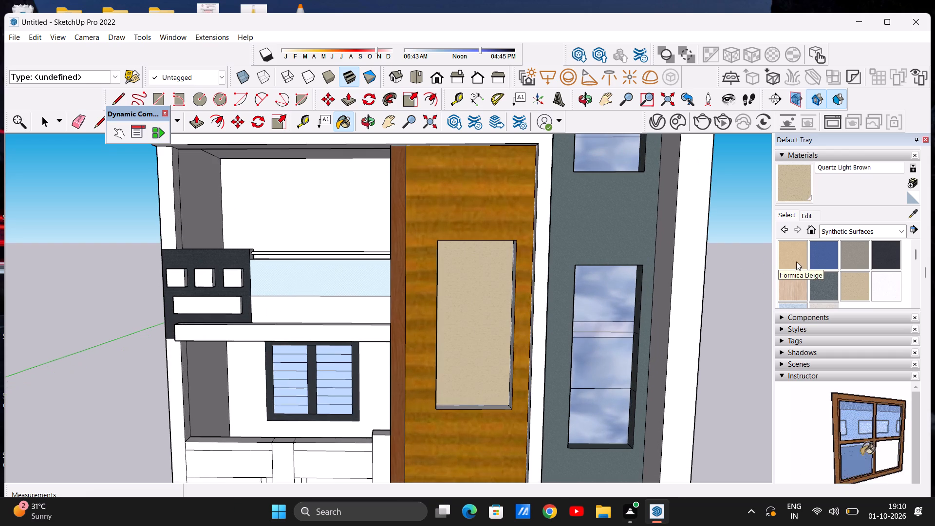
left_click(796, 262)
left_click(488, 333)
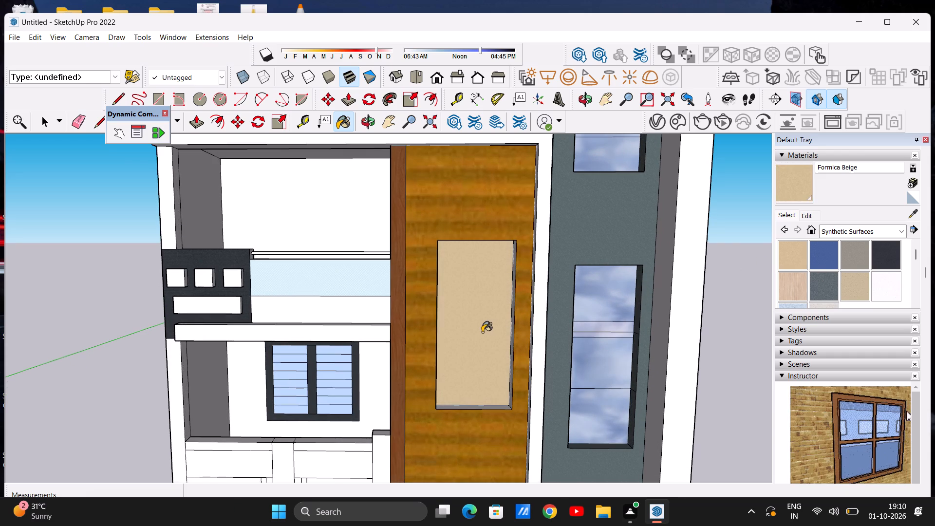
Darken the Formica Beige material's colour to a deeper brown.
scroll(476, 334, "down", 2)
left_click(806, 218)
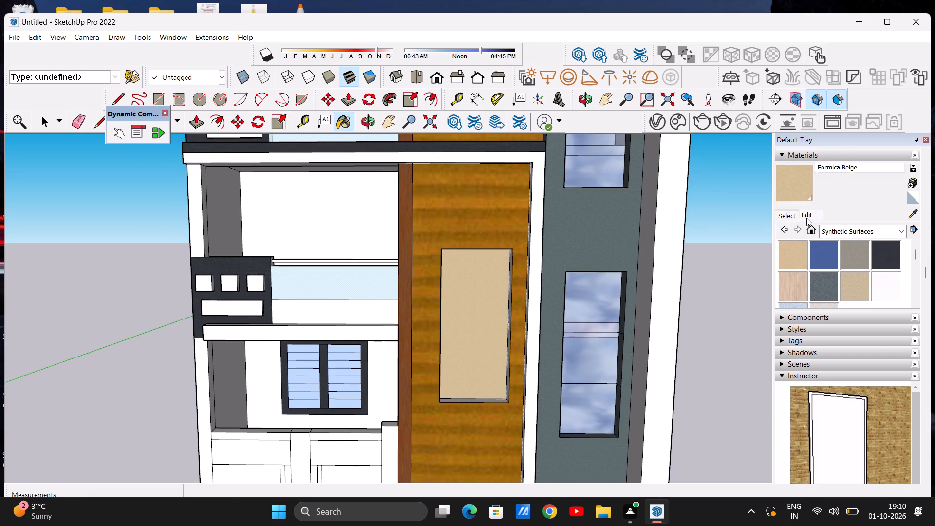
left_click(838, 275)
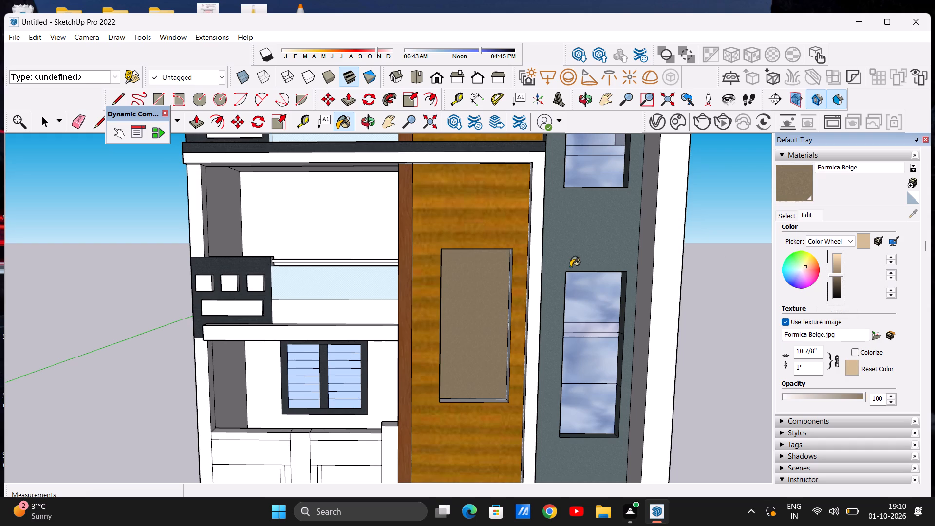
Paint the side, bottom and top reveal faces around the recessed panel with the darkened Formica Beige.
scroll(415, 276, "down", 3)
middle_click_drag(439, 323, 553, 330)
scroll(485, 304, "up", 2)
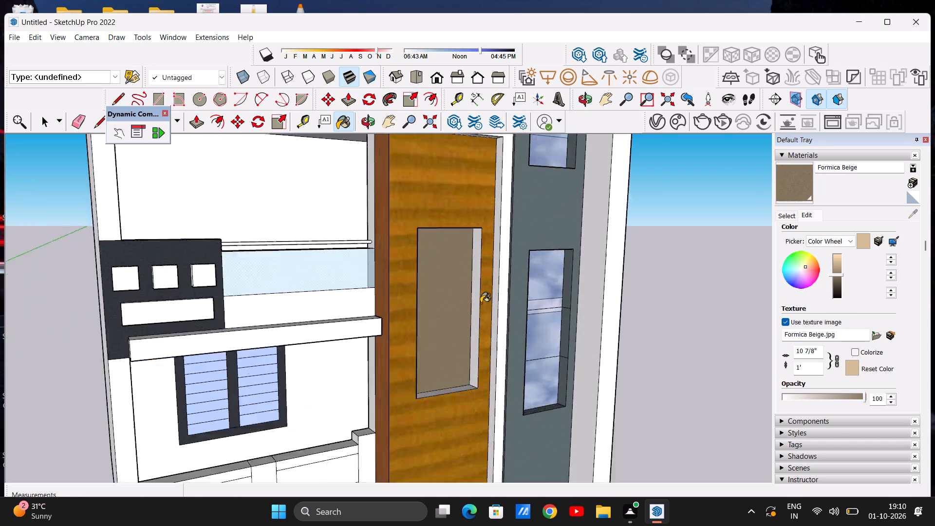
scroll(481, 303, "up", 9)
left_click(475, 296)
left_click(460, 470)
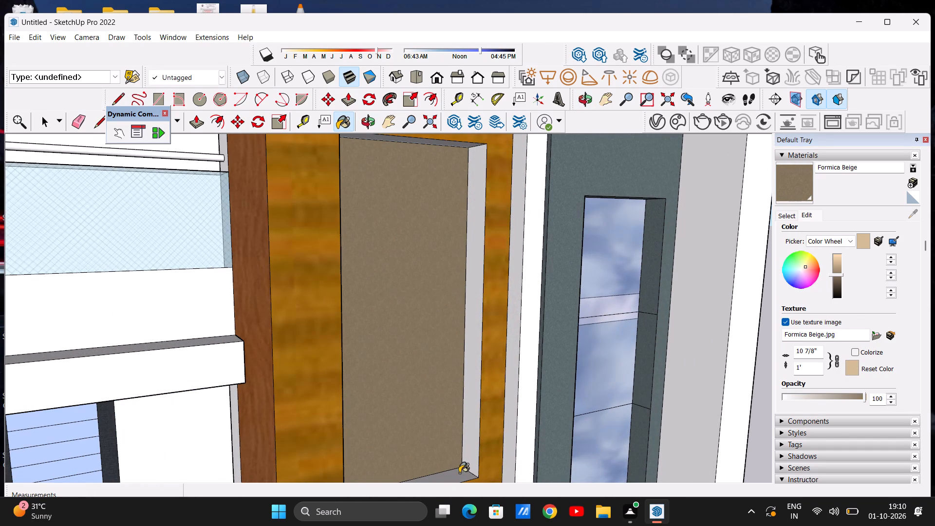
scroll(392, 282, "down", 9)
middle_click_drag(411, 278, 131, 292)
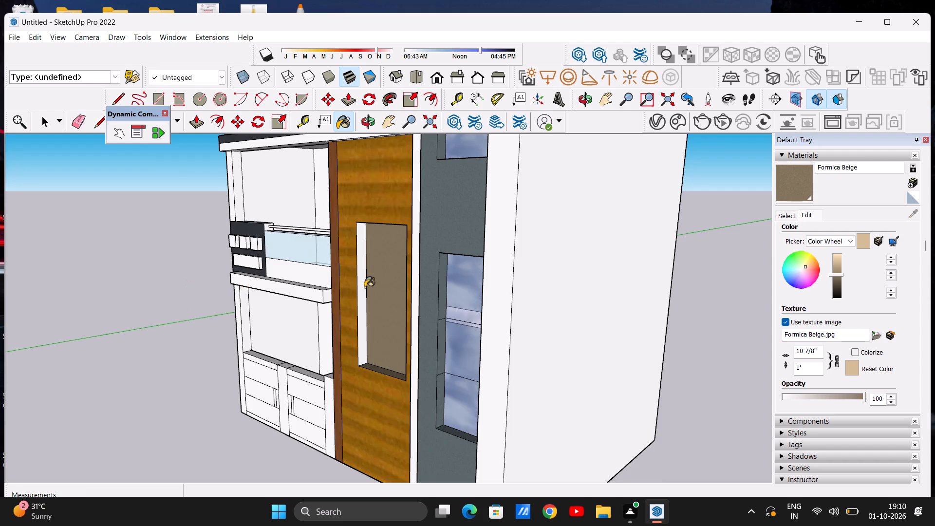
scroll(364, 287, "up", 6)
left_click(362, 283)
scroll(393, 287, "down", 6)
middle_click_drag(386, 315, 436, 208)
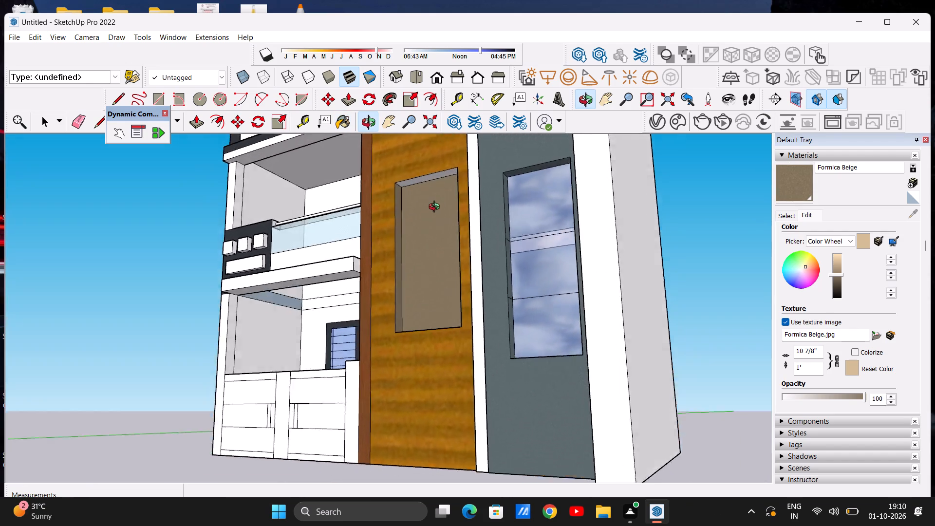
middle_click_drag(436, 208, 438, 182)
scroll(434, 164, "up", 13)
left_click(425, 171)
scroll(429, 271, "down", 8)
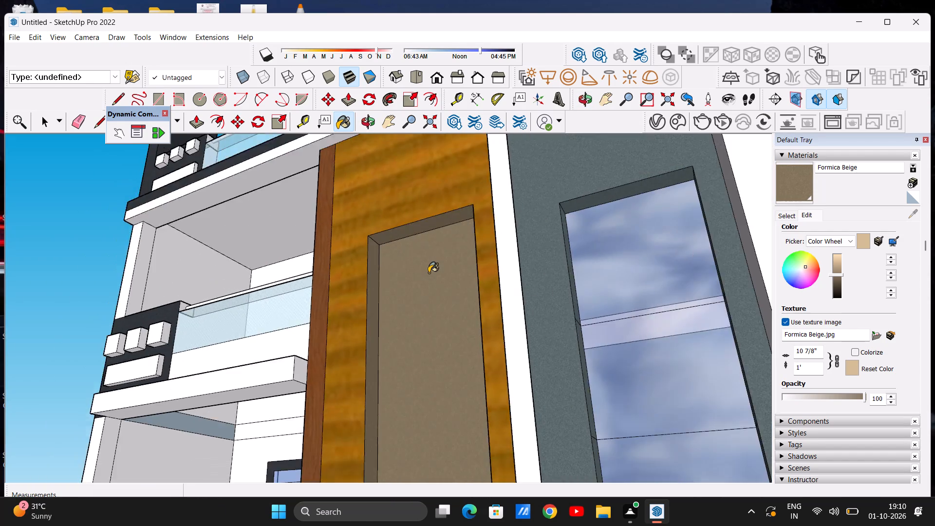
scroll(429, 273, "down", 14)
middle_click_drag(411, 299, 474, 389)
middle_click_drag(438, 318, 493, 330)
middle_click_drag(483, 329, 474, 326)
scroll(453, 291, "up", 7)
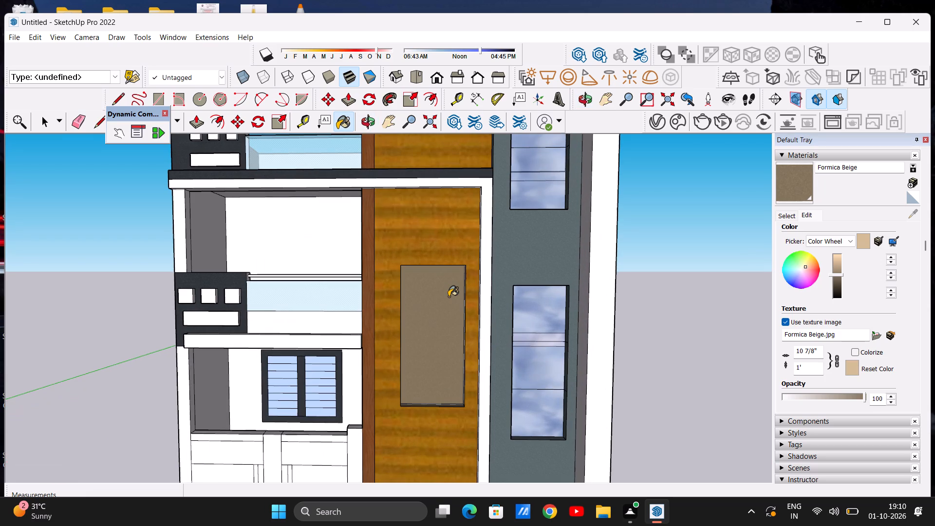
key("space")
Examine the recessed panel's colour against the whole front facade.
scroll(443, 288, "down", 6)
middle_click_drag(426, 285, 446, 289)
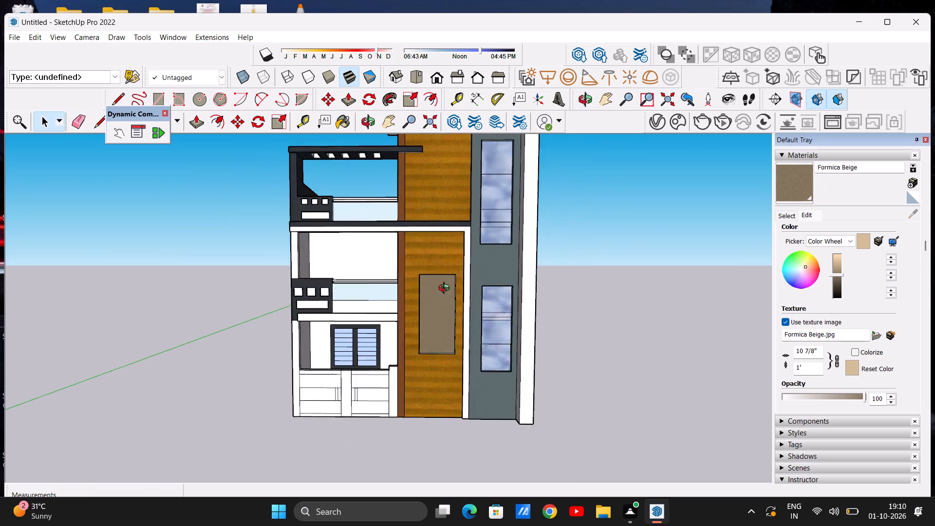
middle_click_drag(446, 289, 432, 296)
scroll(399, 305, "down", 3)
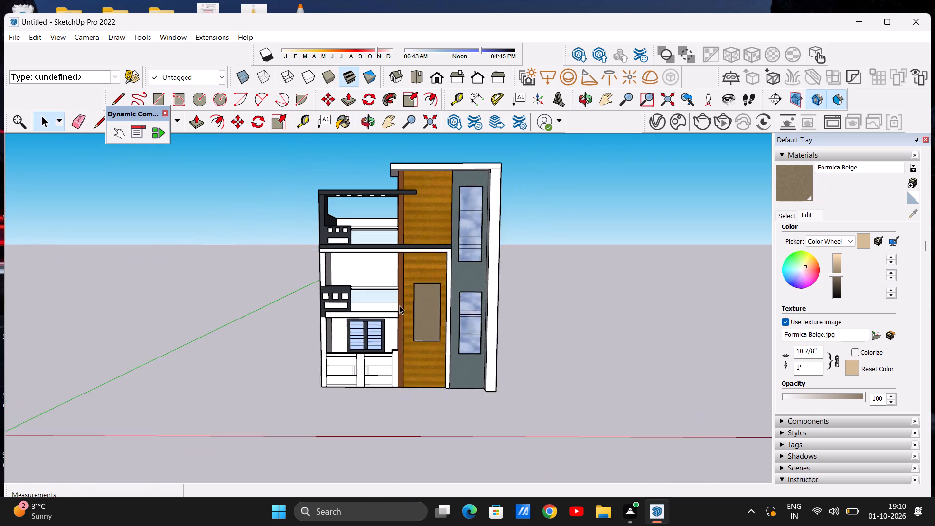
scroll(399, 305, "down", 3)
scroll(443, 307, "down", 2)
scroll(377, 288, "up", 1)
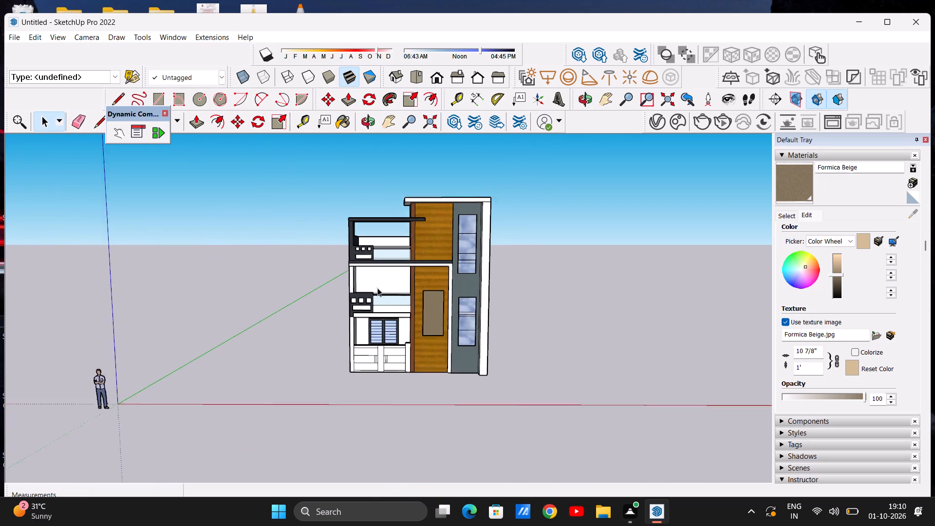
Paint the upper and lower panels of both ground-floor gate leaves with Wood Floor Parquet.
scroll(377, 288, "up", 3)
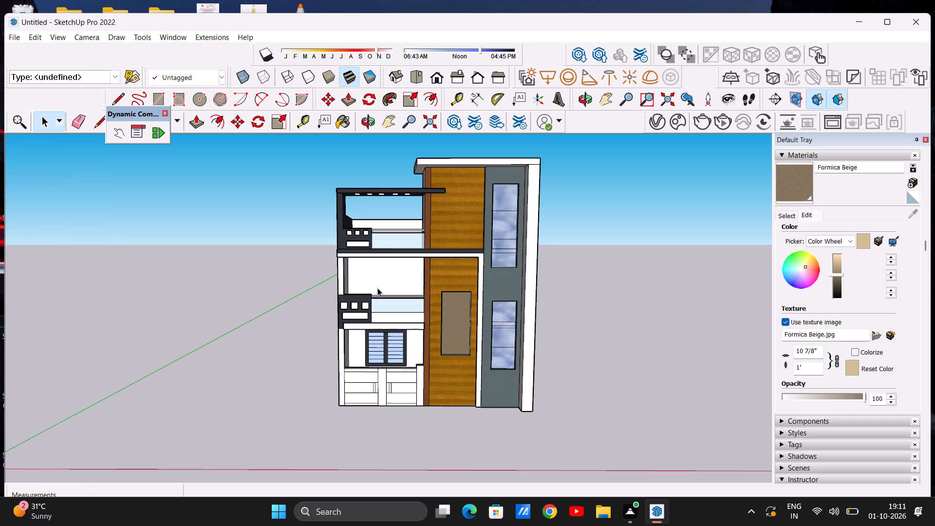
scroll(385, 302, "down", 1)
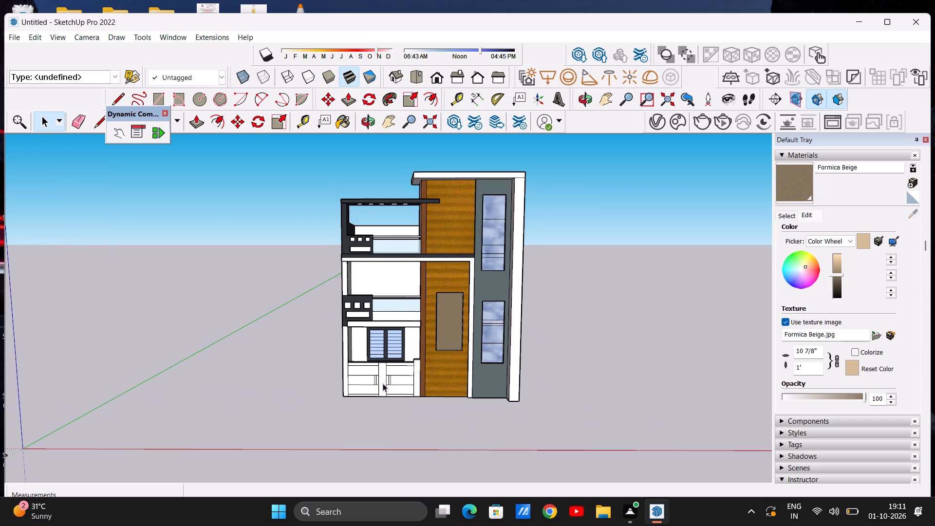
scroll(383, 383, "up", 10)
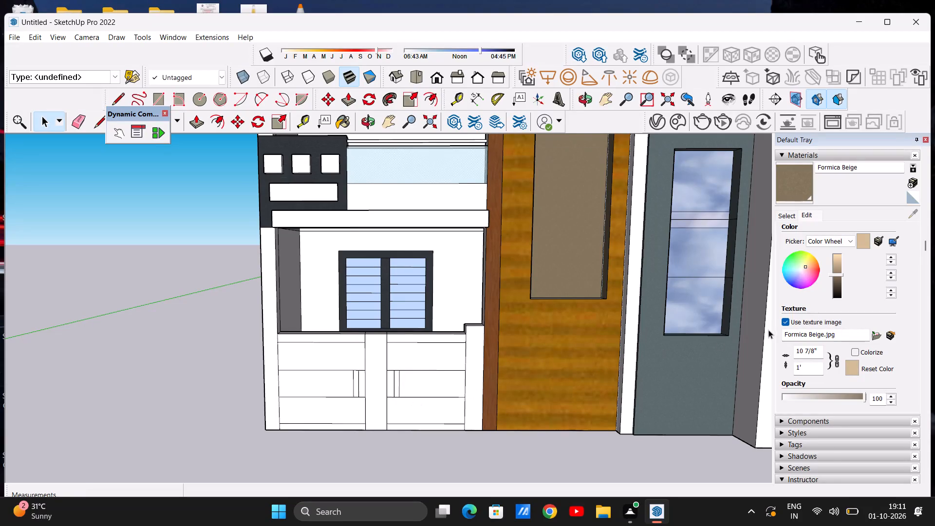
left_click(787, 217)
left_click(901, 230)
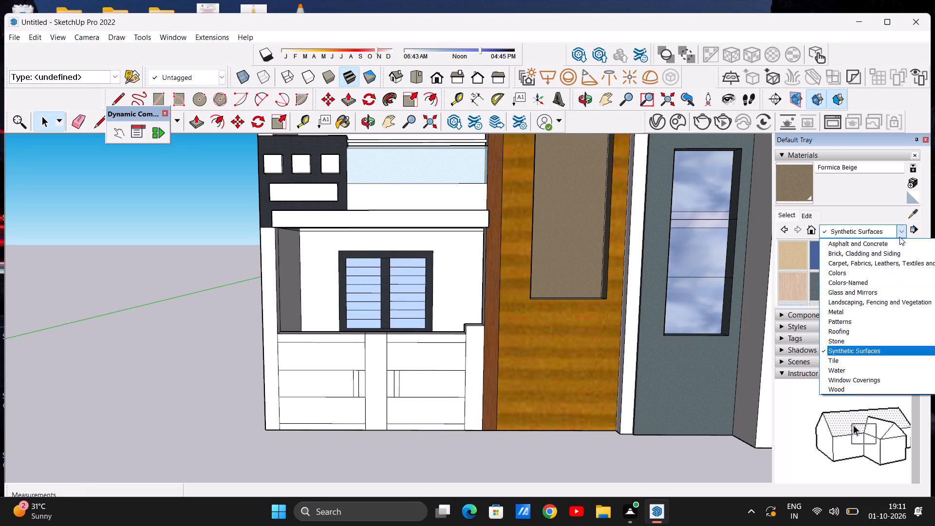
left_click(840, 387)
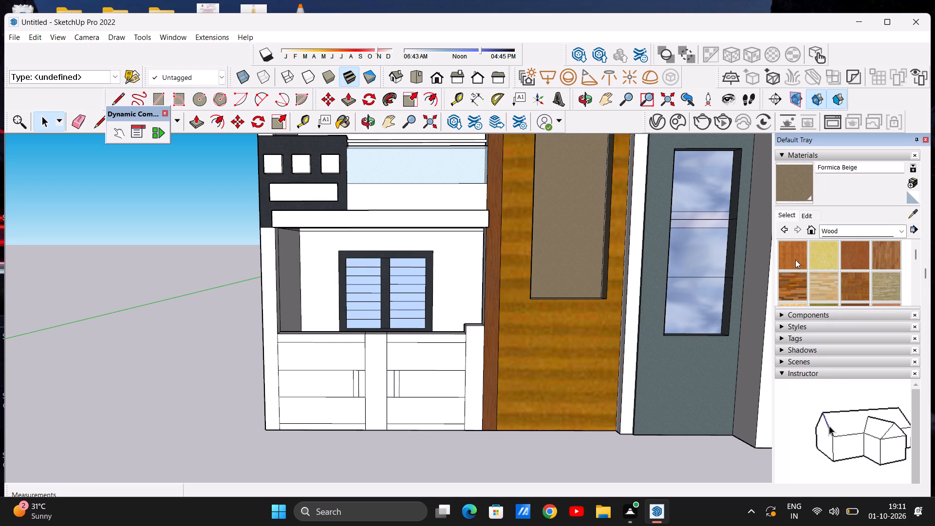
left_click(858, 281)
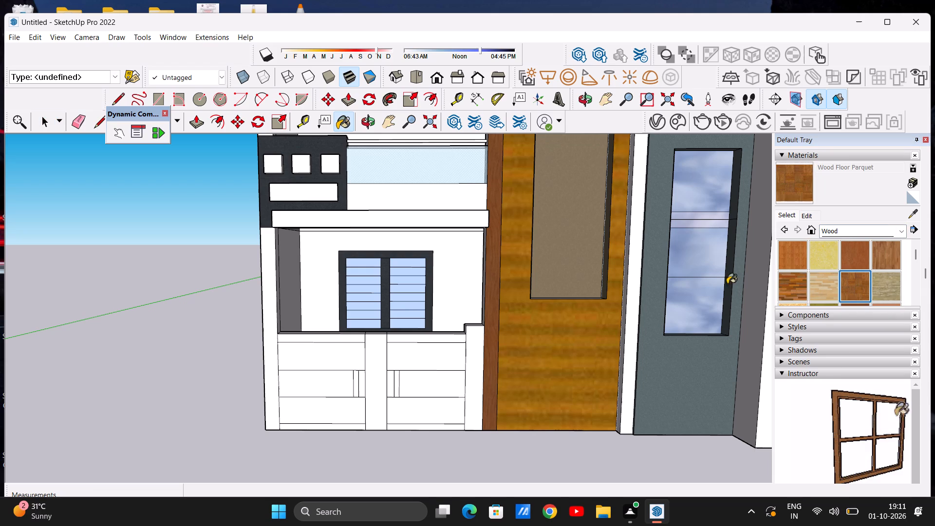
scroll(327, 366, "up", 8)
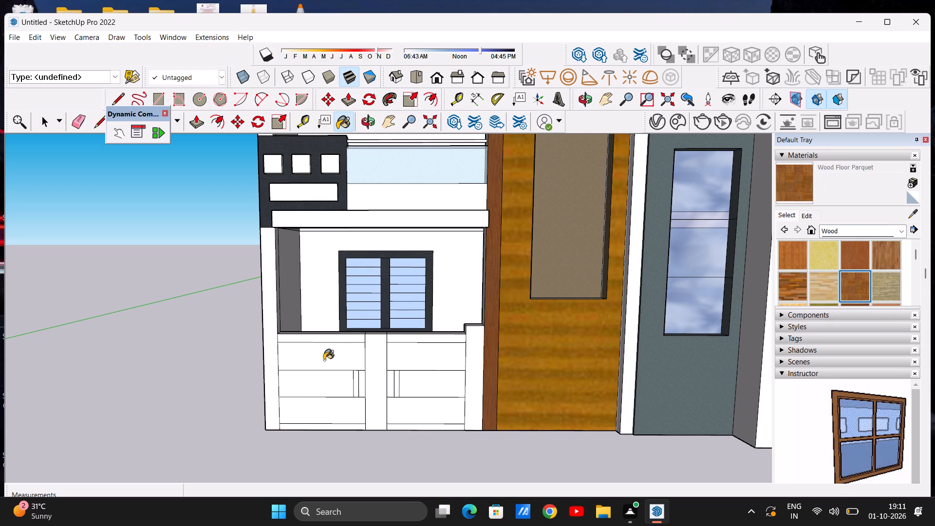
scroll(324, 360, "up", 13)
left_click(326, 360)
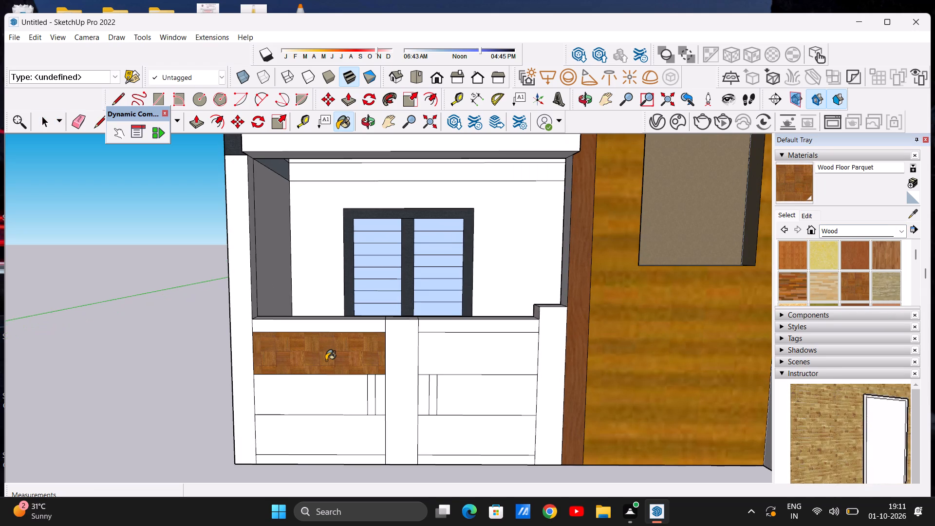
left_click(452, 359)
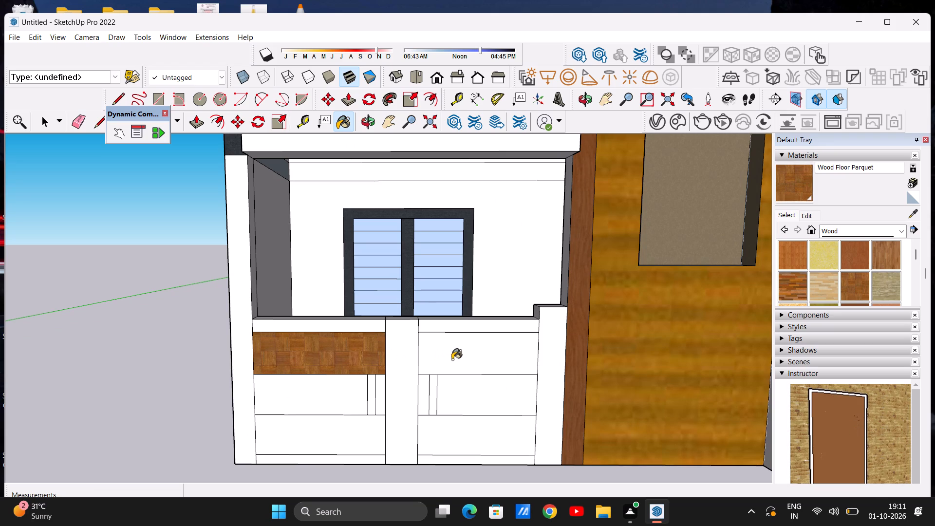
left_click(342, 433)
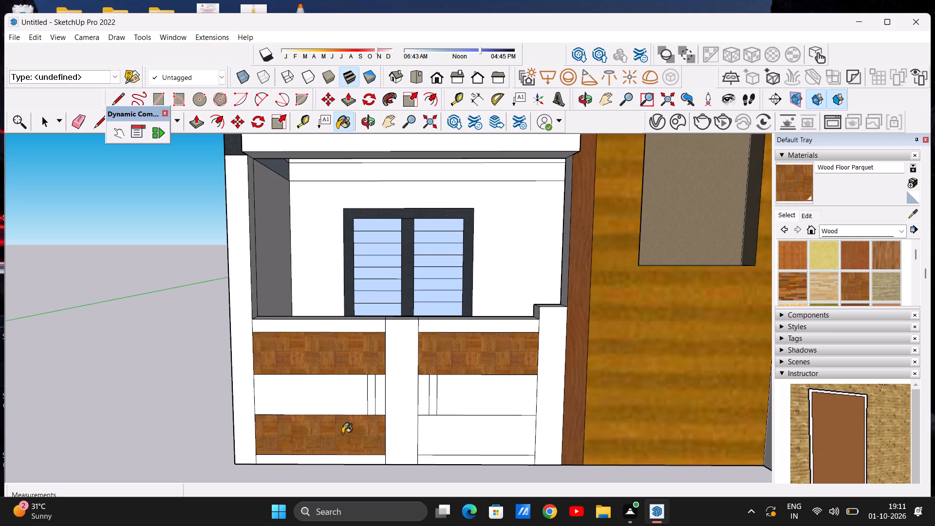
left_click(466, 441)
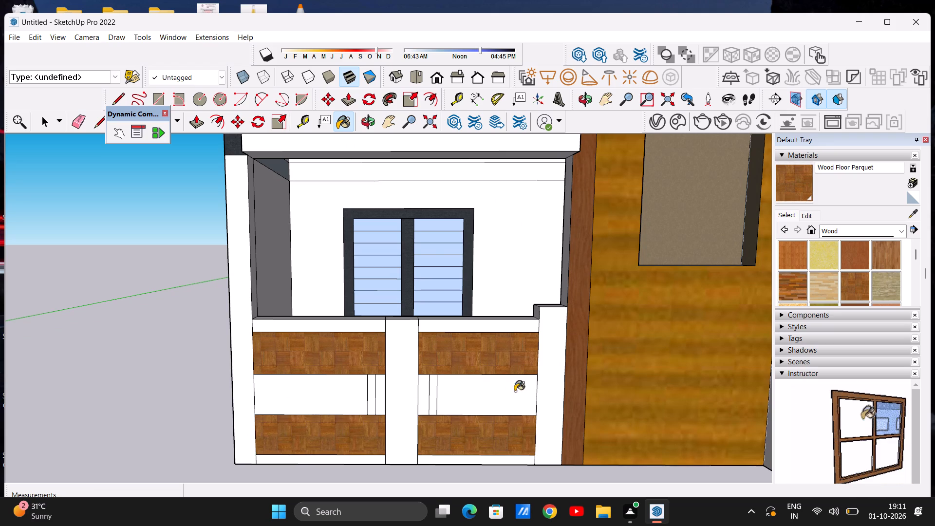
Paint the middle panels of both gate leaves, including the narrow pieces beside the handles, with Wood Floor Light.
left_click(822, 285)
left_click(333, 398)
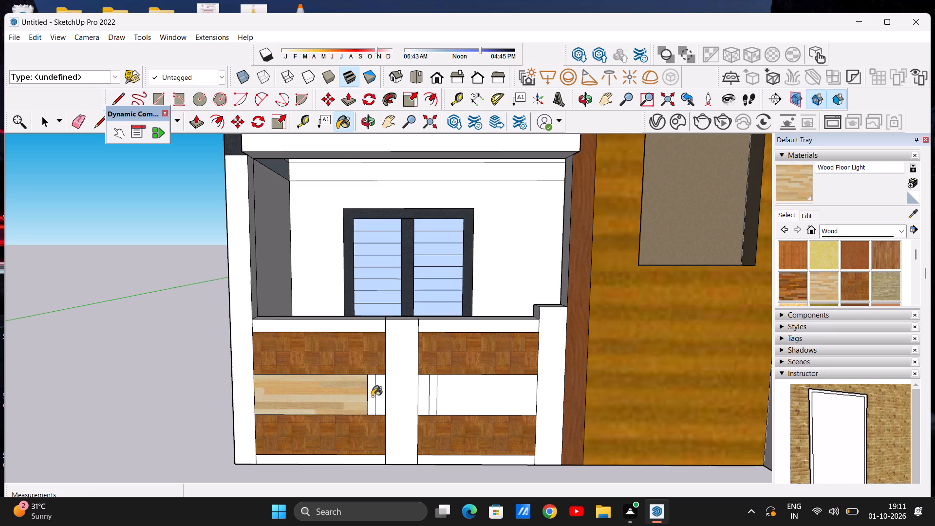
left_click(379, 395)
left_click(477, 396)
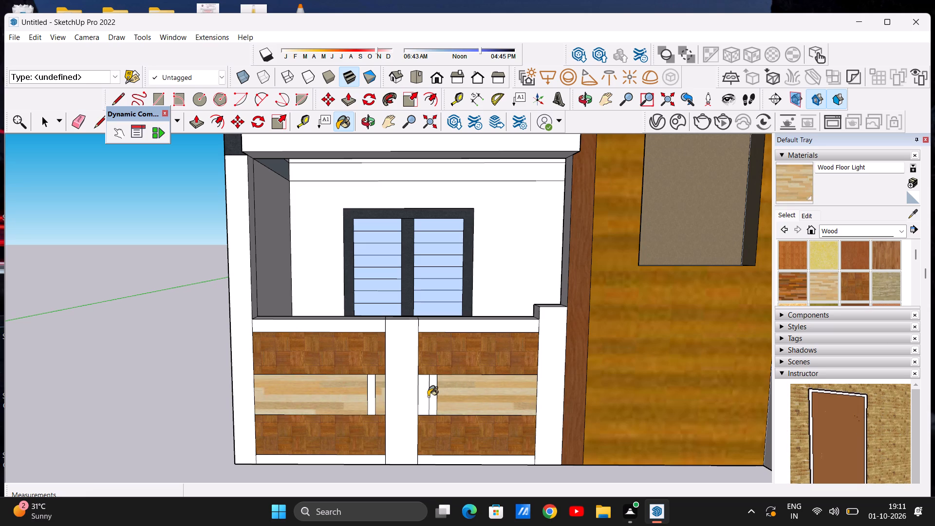
left_click(421, 395)
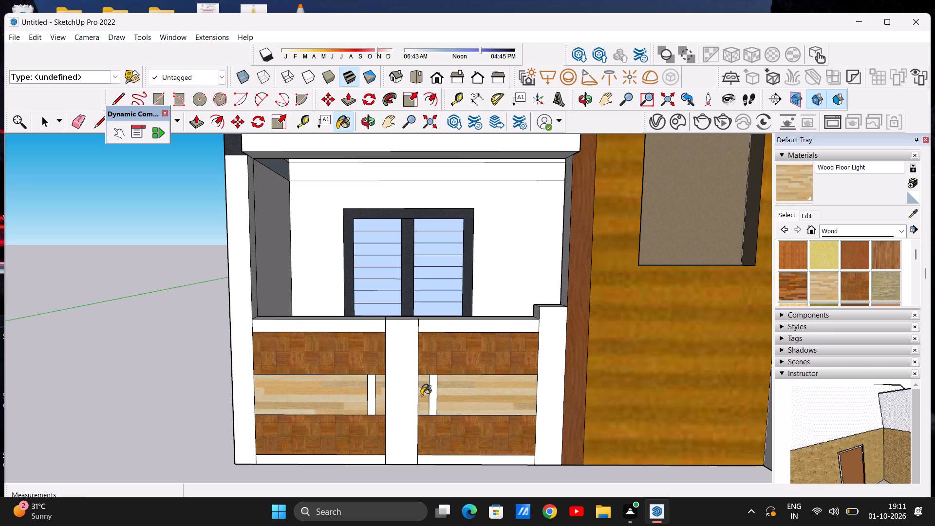
scroll(421, 395, "down", 7)
scroll(421, 395, "up", 6)
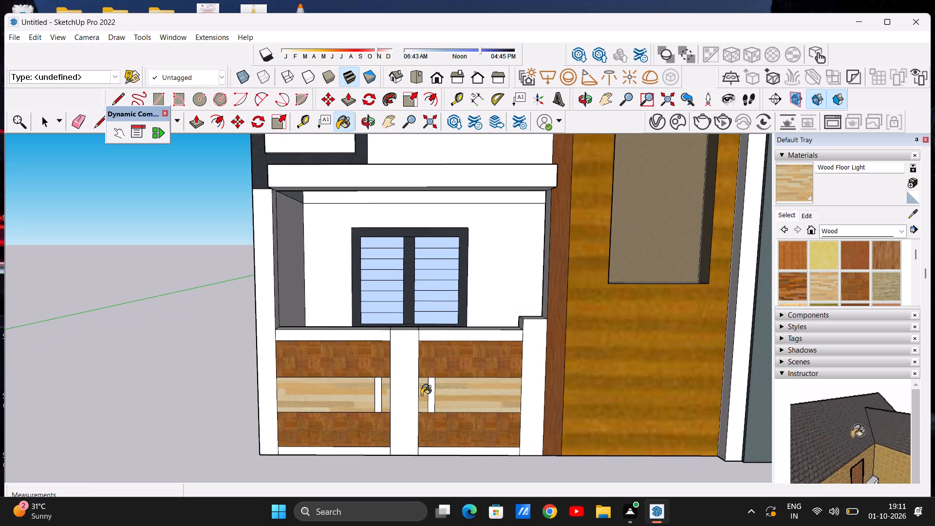
key("space")
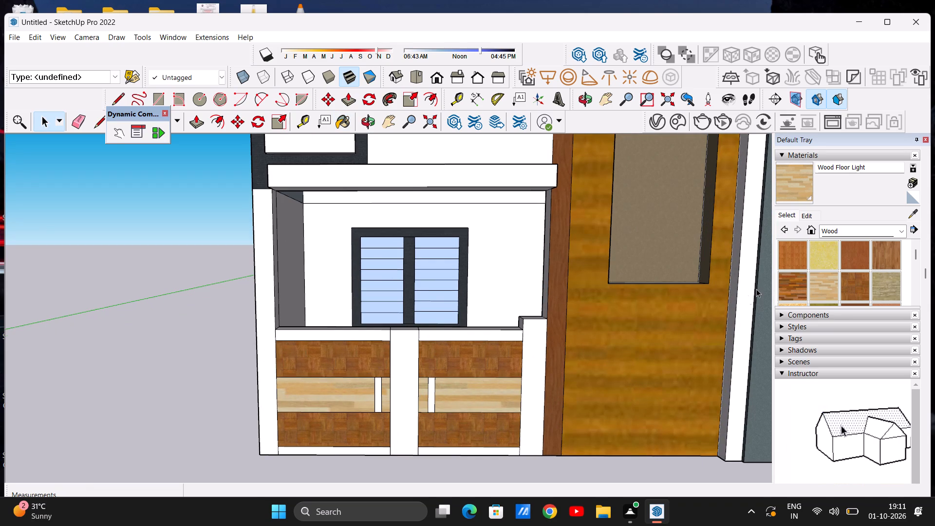
Paint the gate's central post and the top and bottom rails of both leaves with Formica Laminate Dark.
left_click(906, 228)
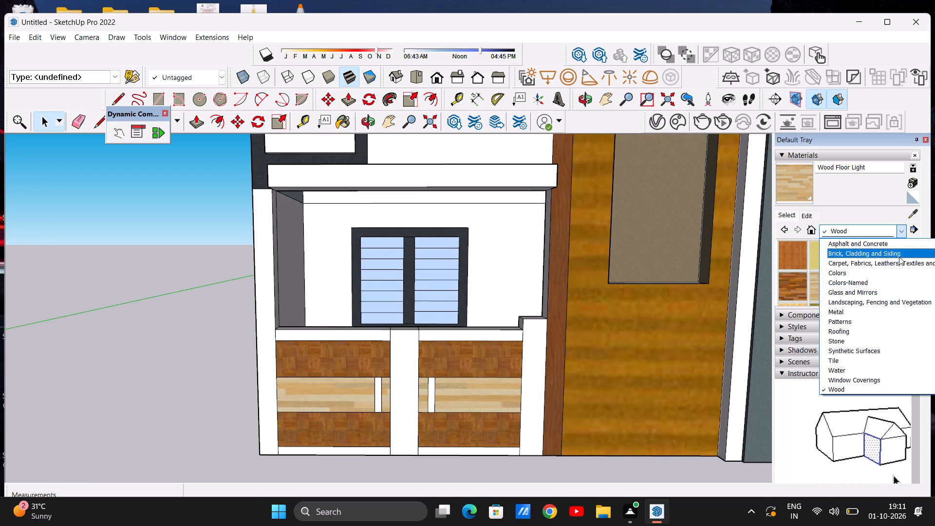
left_click(891, 351)
left_click(886, 256)
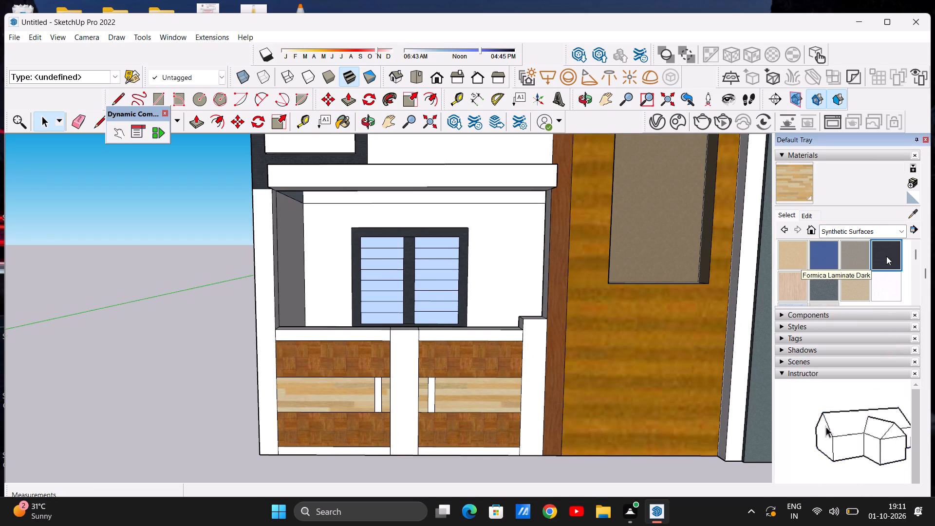
left_click(395, 340)
left_click(381, 336)
left_click(435, 337)
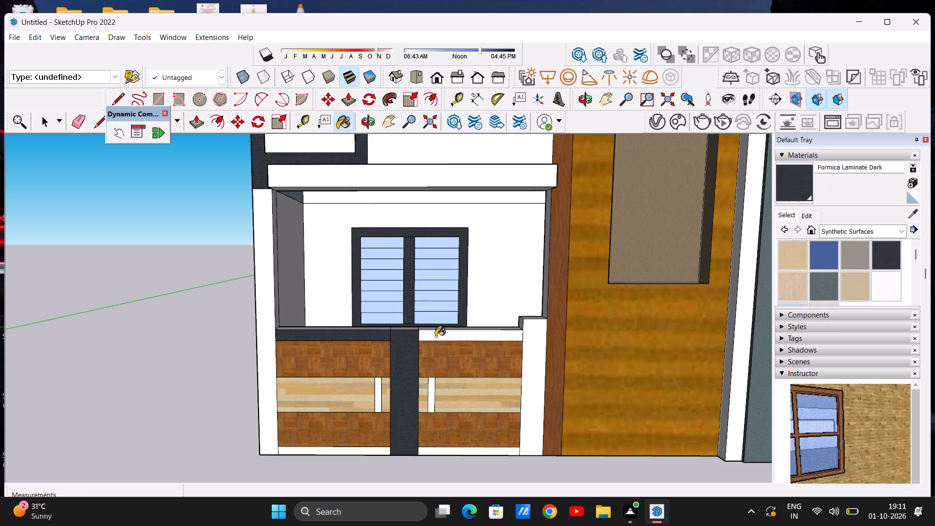
left_click(375, 451)
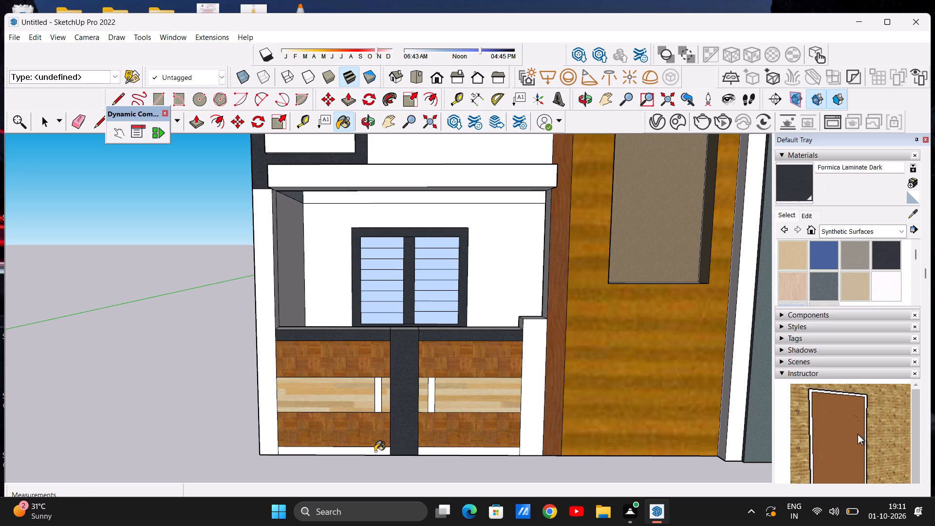
left_click(459, 452)
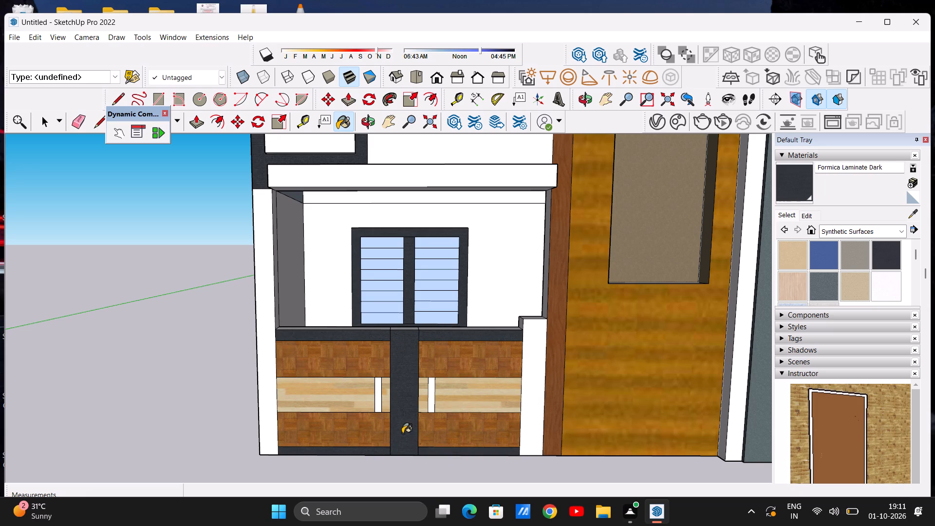
Paint the upward-facing top surfaces of the gate's rails and central post with Formica Laminate Dark.
scroll(402, 433, "down", 2)
middle_click_drag(353, 381, 350, 451)
scroll(374, 373, "up", 6)
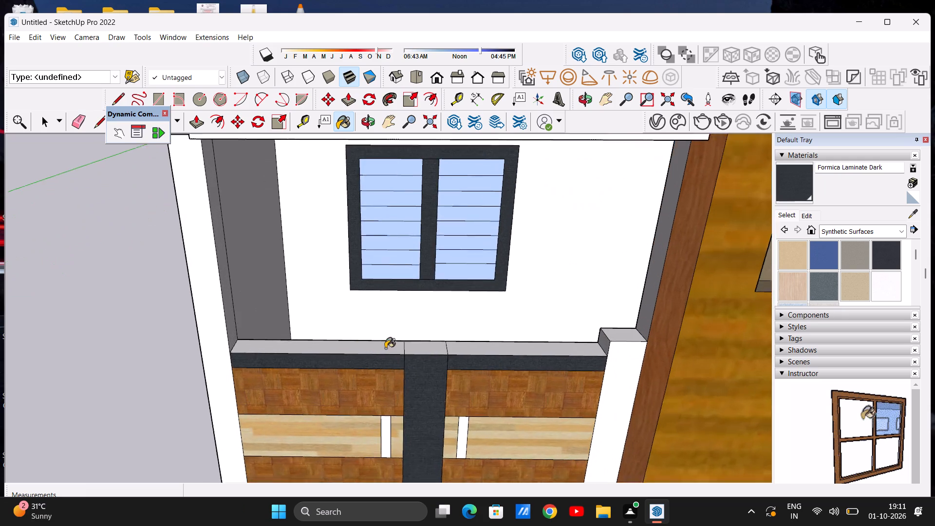
scroll(385, 348, "up", 2)
left_click(375, 348)
left_click(430, 349)
left_click(486, 352)
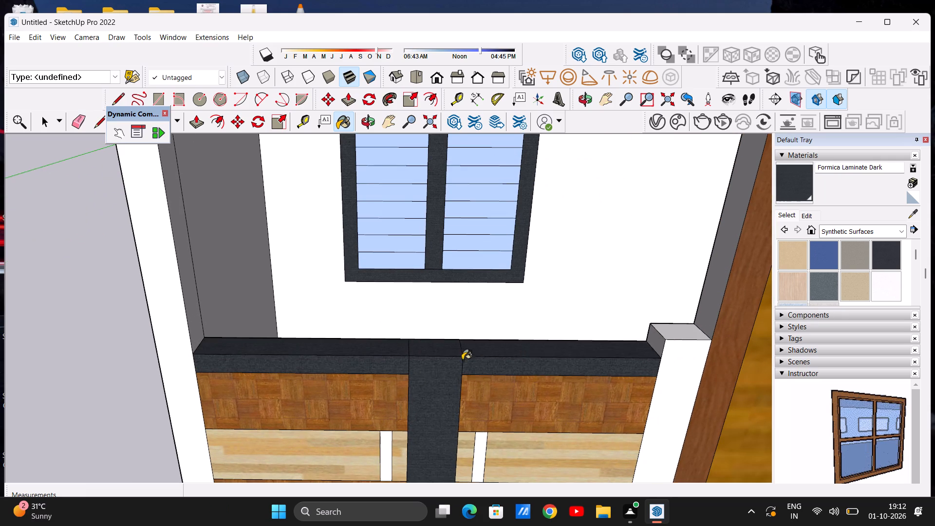
scroll(457, 360, "down", 9)
middle_click_drag(456, 437, 443, 358)
scroll(445, 358, "down", 10)
scroll(432, 378, "up", 6)
scroll(469, 365, "up", 2)
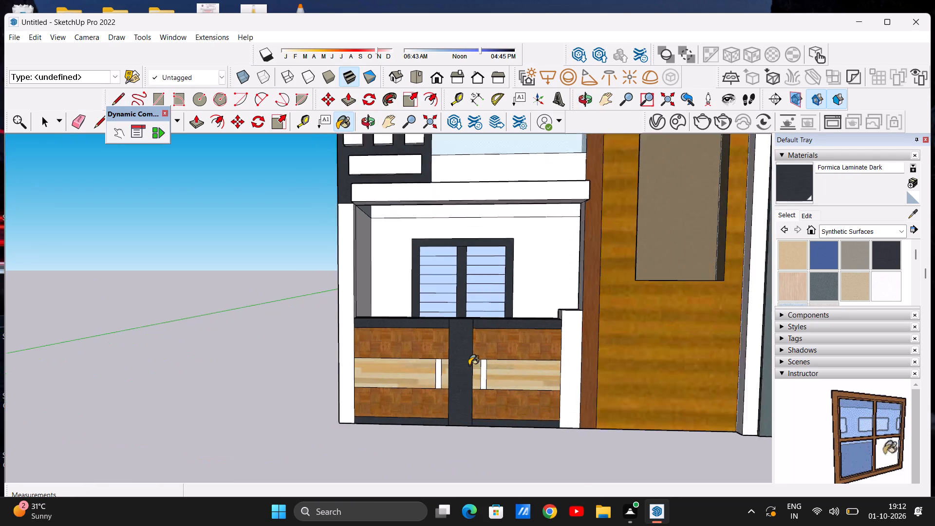
scroll(469, 365, "up", 2)
key("space")
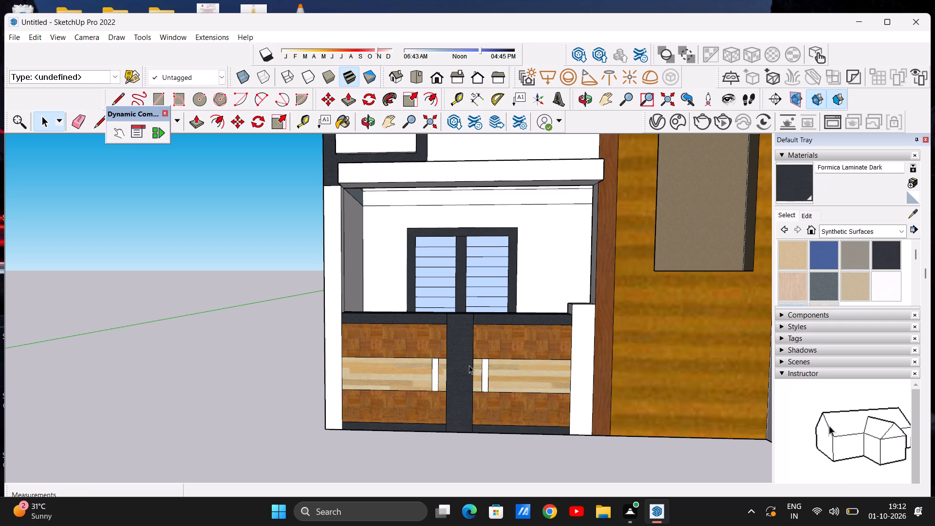
Paint the two vertical handle strips in the gate's middle panels with Formica Laminate Dark.
scroll(472, 329, "down", 4)
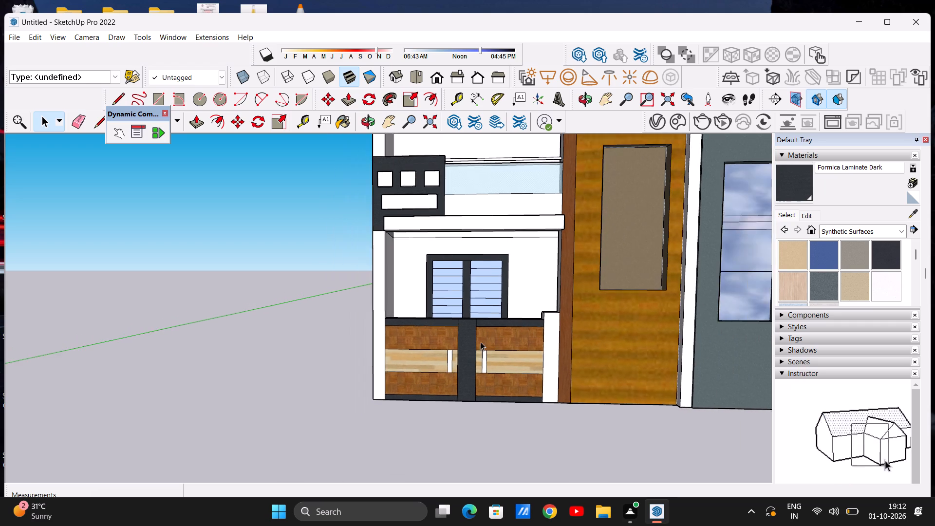
scroll(475, 343, "up", 3)
left_click(885, 253)
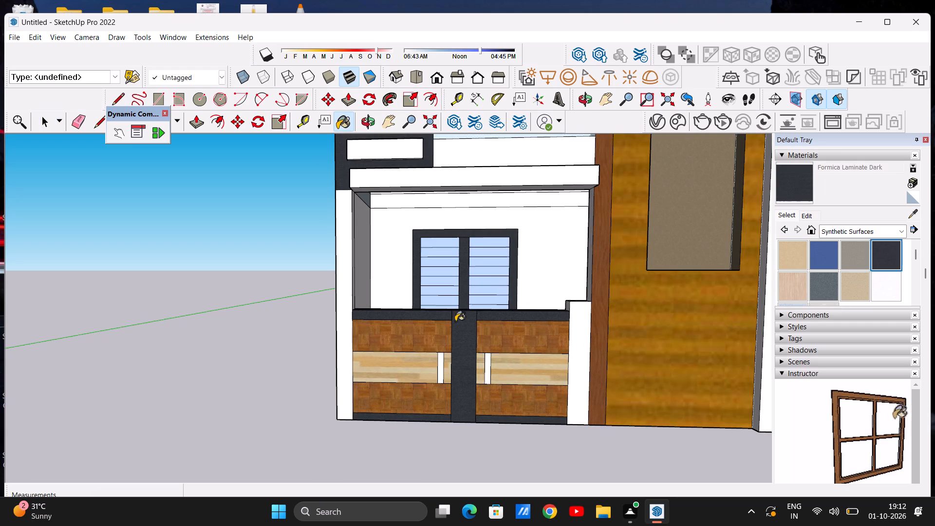
scroll(441, 374, "up", 10)
left_click(439, 370)
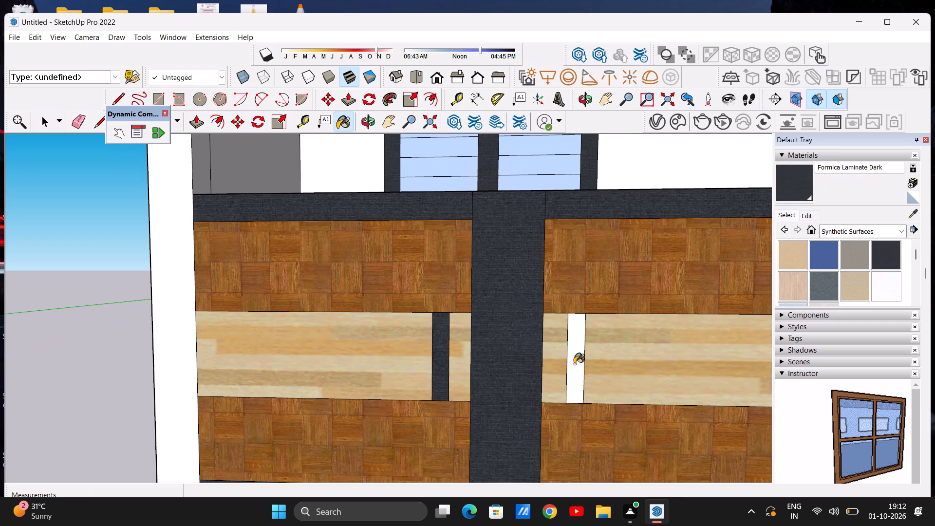
left_click(574, 364)
scroll(476, 350, "down", 13)
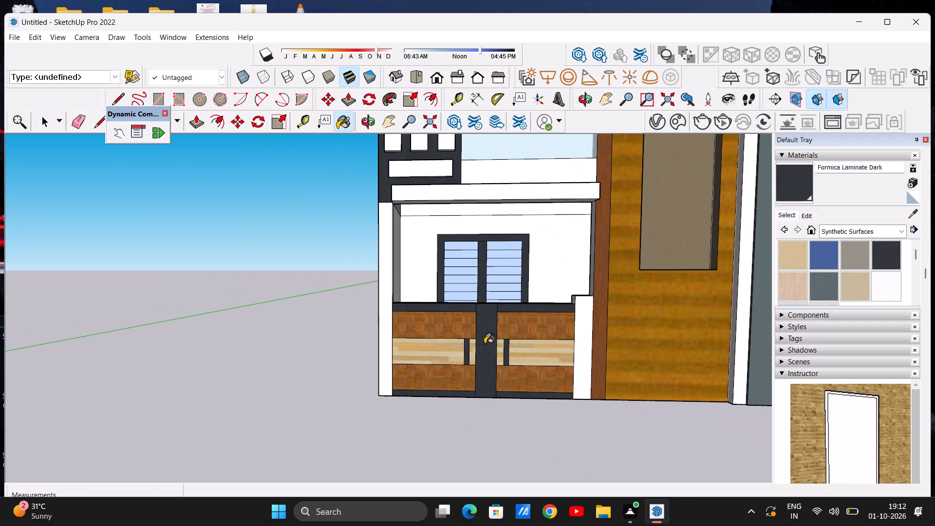
key("space")
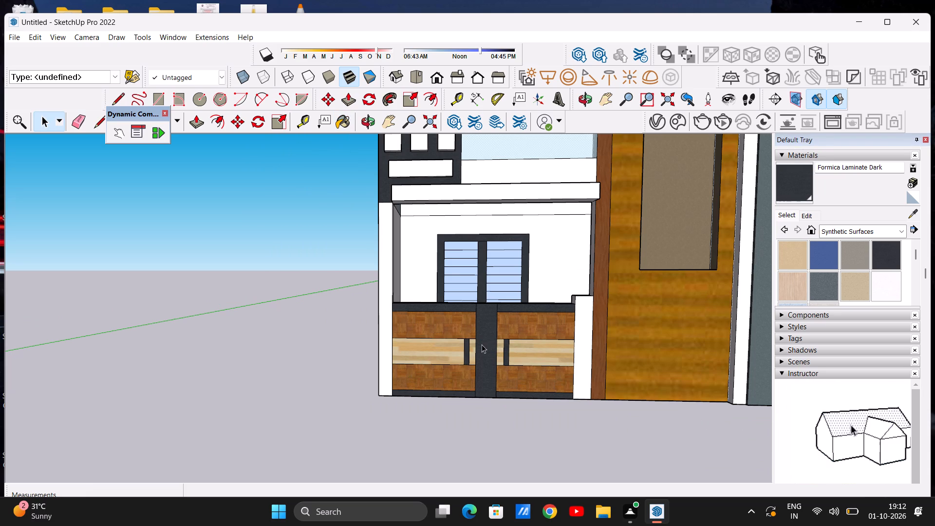
Examine the painted gate against the whole front facade from a distance and a slightly turned angle.
scroll(427, 419, "down", 8)
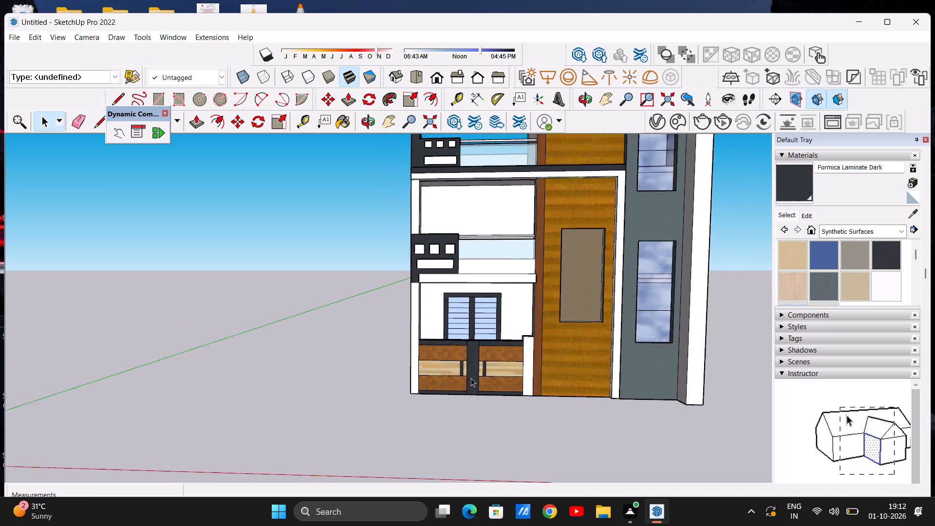
scroll(471, 378, "down", 4)
scroll(474, 313, "up", 6)
scroll(468, 303, "down", 3)
middle_click_drag(447, 299, 482, 303)
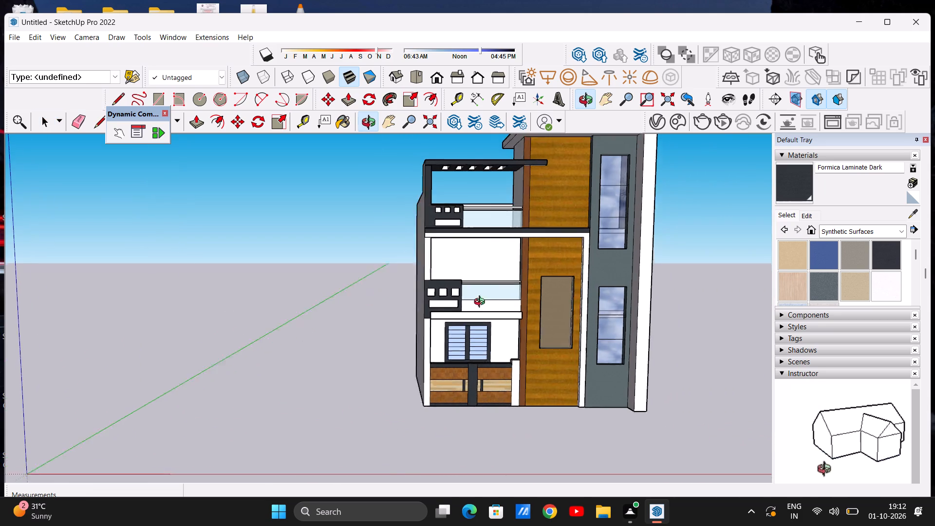
middle_click_drag(482, 303, 452, 304)
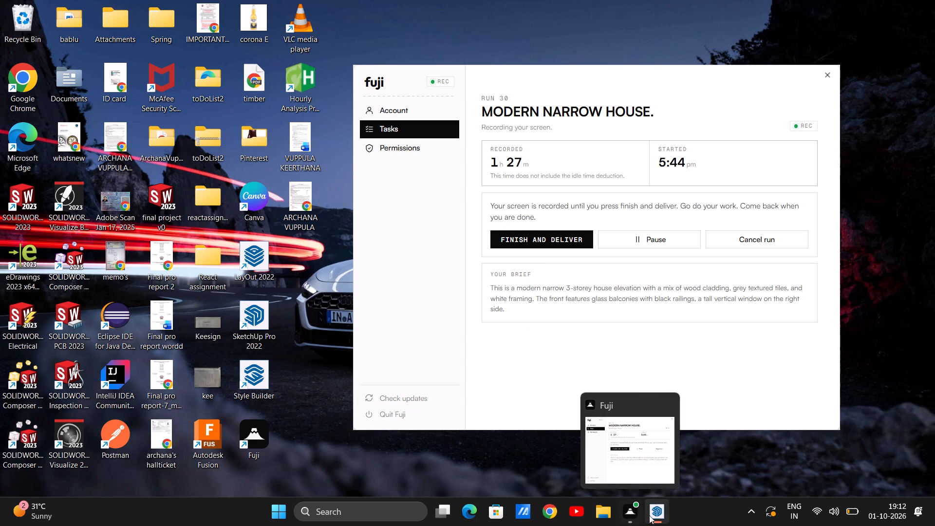
left_click(653, 465)
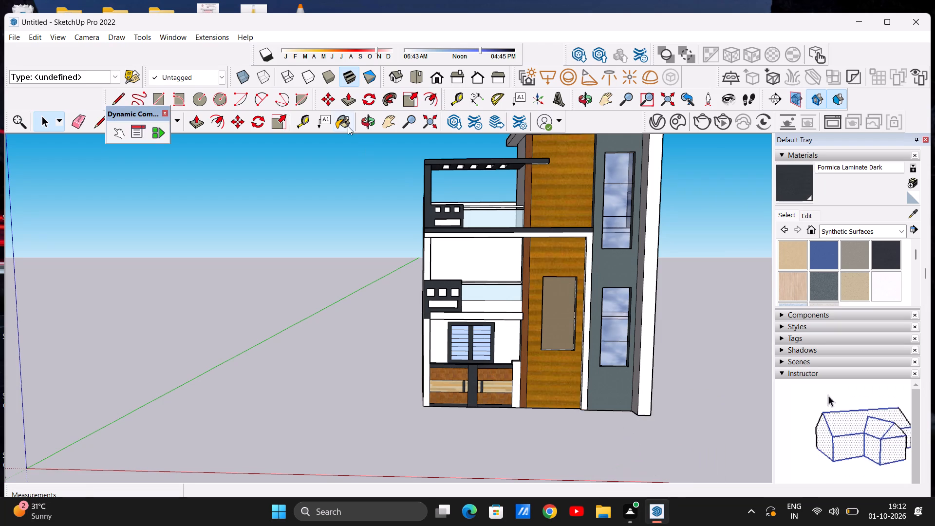
scroll(345, 126, "down", 3)
scroll(491, 240, "down", 5)
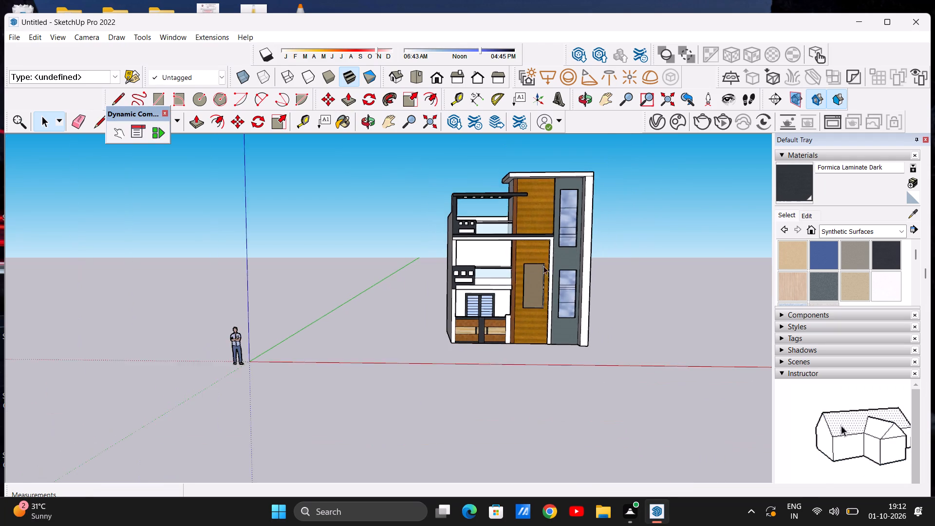
Examine the house model from all around, including its blank side and rear walls.
scroll(542, 264, "up", 8)
scroll(468, 222, "down", 10)
middle_click_drag(546, 220, 310, 228)
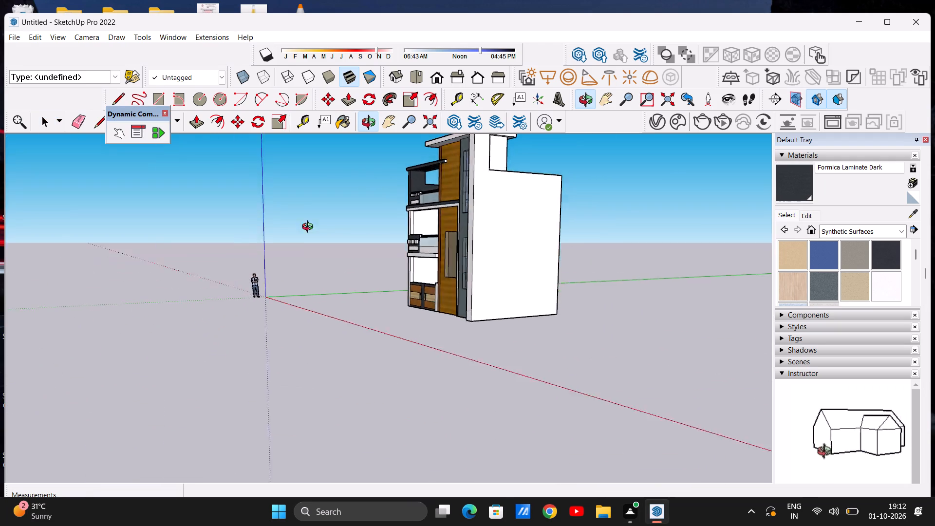
middle_click_drag(310, 228, 91, 256)
middle_click_drag(117, 249, 256, 254)
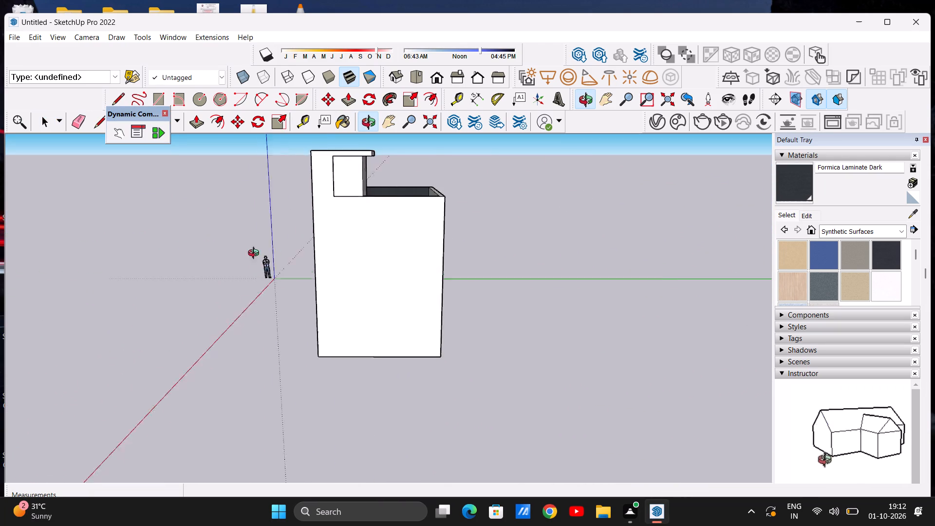
middle_click_drag(256, 254, 350, 251)
middle_click_drag(307, 245, 489, 238)
middle_click_drag(265, 241, 406, 249)
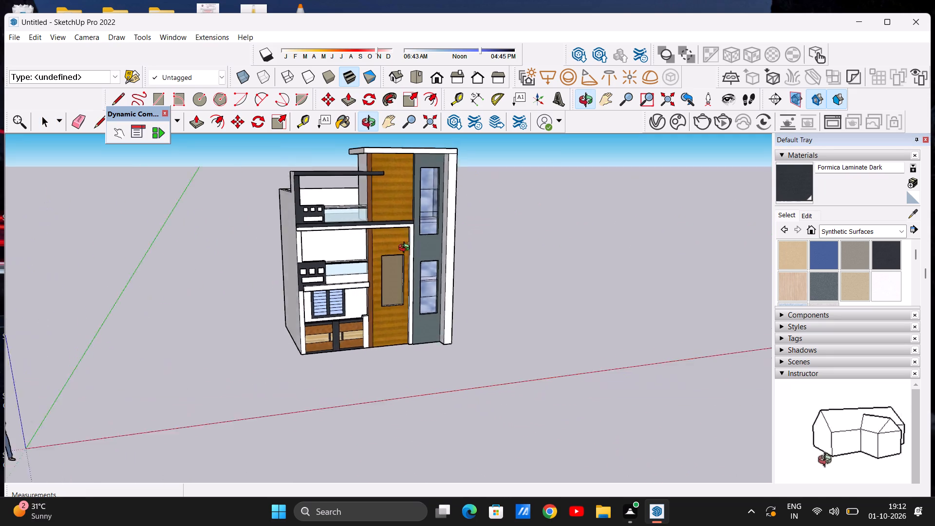
middle_click_drag(406, 249, 326, 240)
Examine the front facade near and far for surfaces still unpainted around the balconies, slab bands, roof canopy and outer pier.
scroll(303, 248, "up", 7)
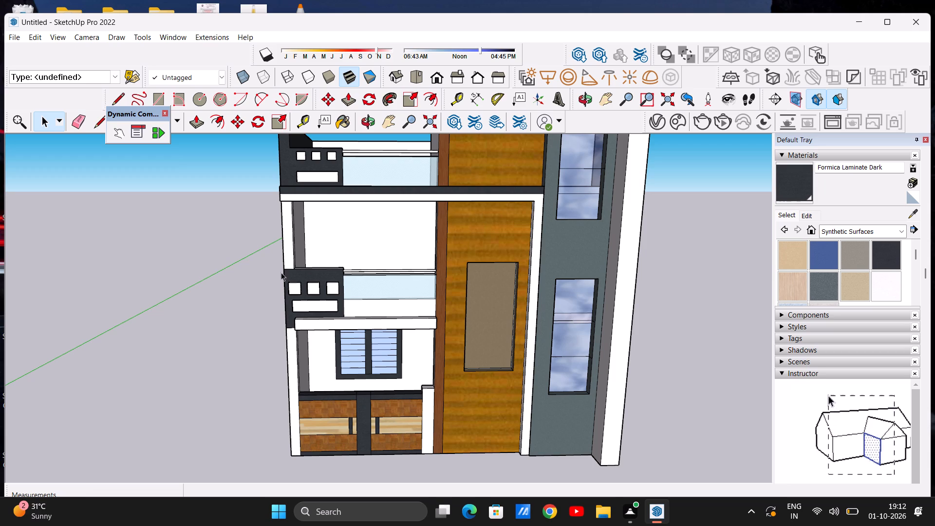
scroll(283, 275, "down", 20)
scroll(283, 275, "down", 14)
scroll(313, 280, "up", 6)
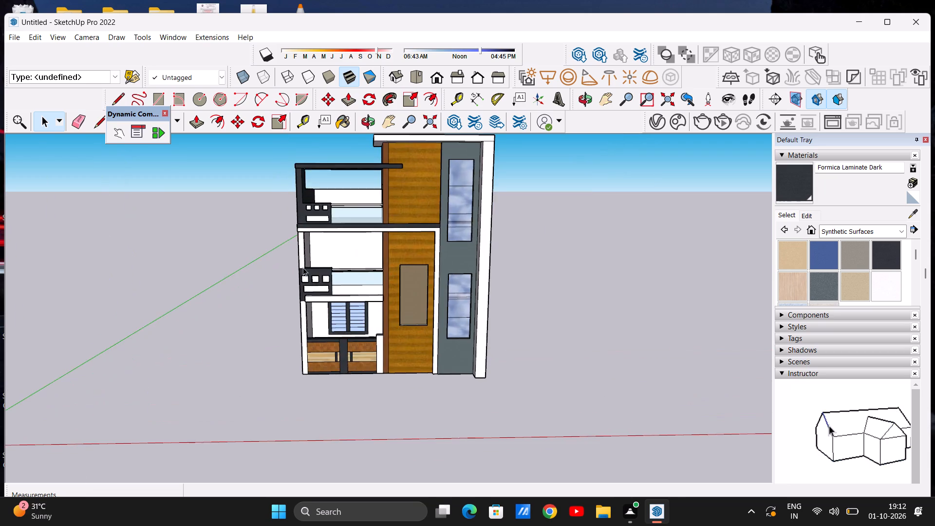
middle_click_drag(270, 271, 196, 279)
scroll(188, 275, "down", 3)
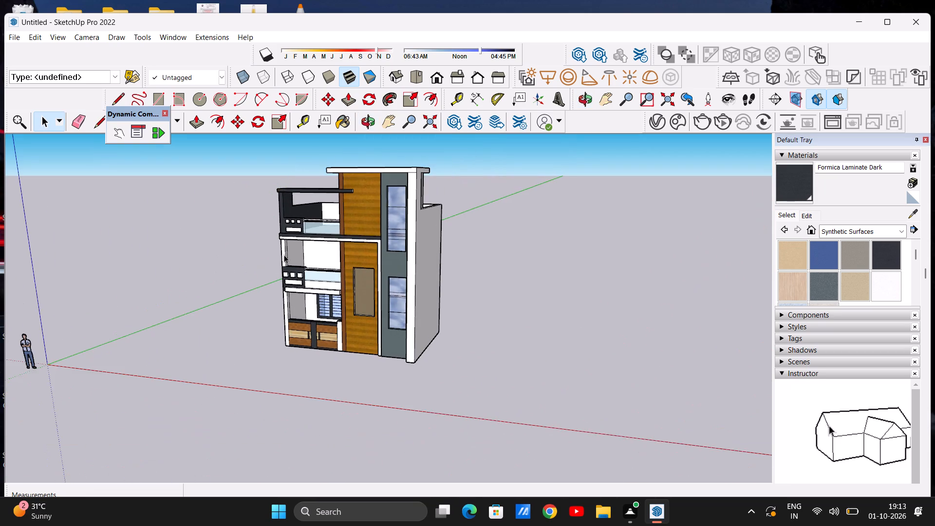
middle_click_drag(234, 287, 305, 258)
scroll(306, 257, "up", 6)
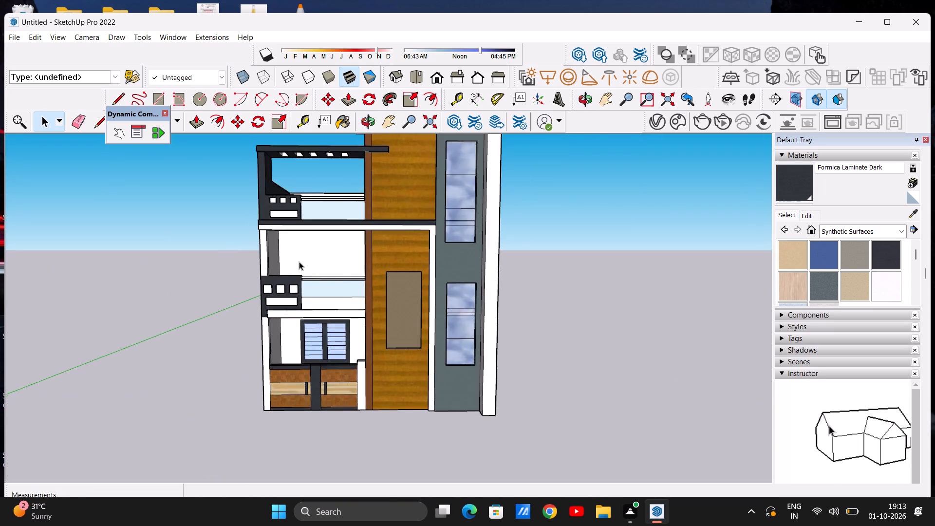
scroll(299, 262, "up", 6)
scroll(292, 262, "down", 7)
middle_click_drag(287, 258, 322, 262)
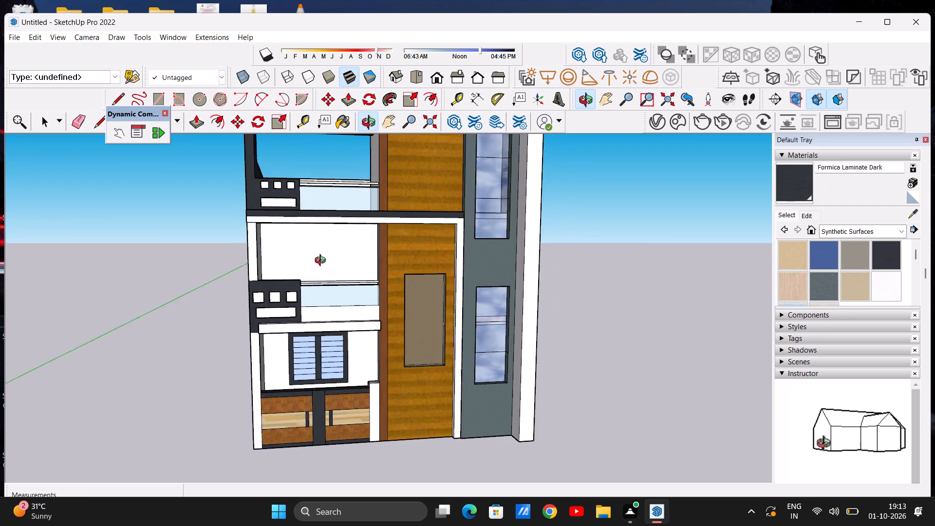
middle_click_drag(322, 262, 307, 261)
scroll(293, 290, "down", 14)
scroll(278, 274, "up", 3)
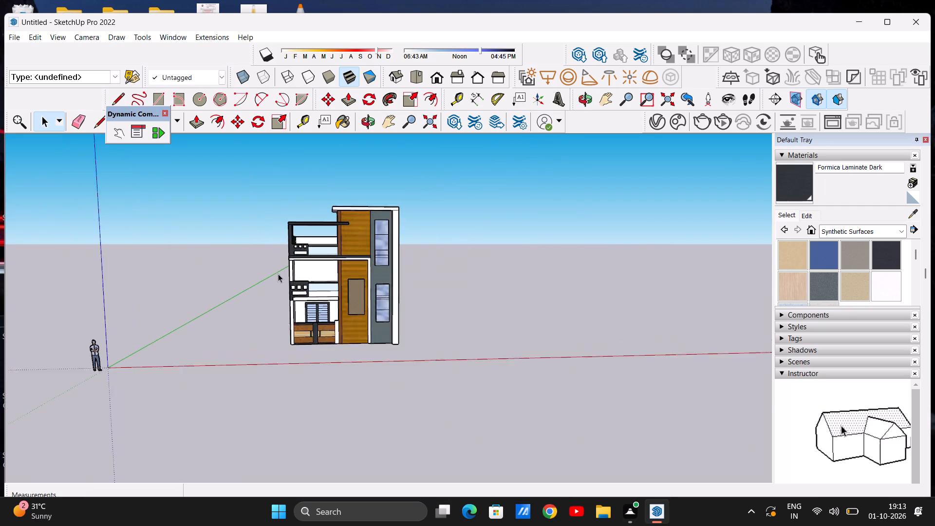
scroll(278, 274, "up", 10)
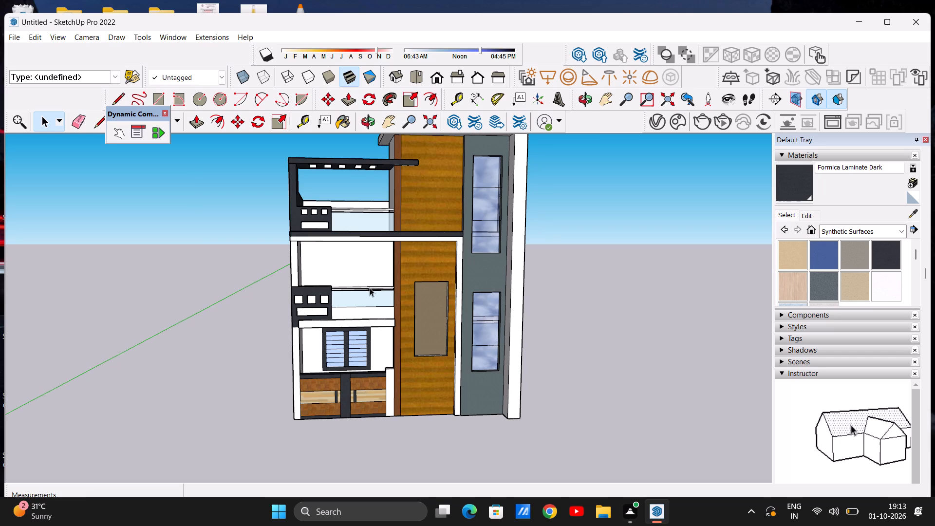
scroll(361, 280, "up", 4)
middle_click_drag(334, 276, 312, 271)
scroll(257, 275, "down", 17)
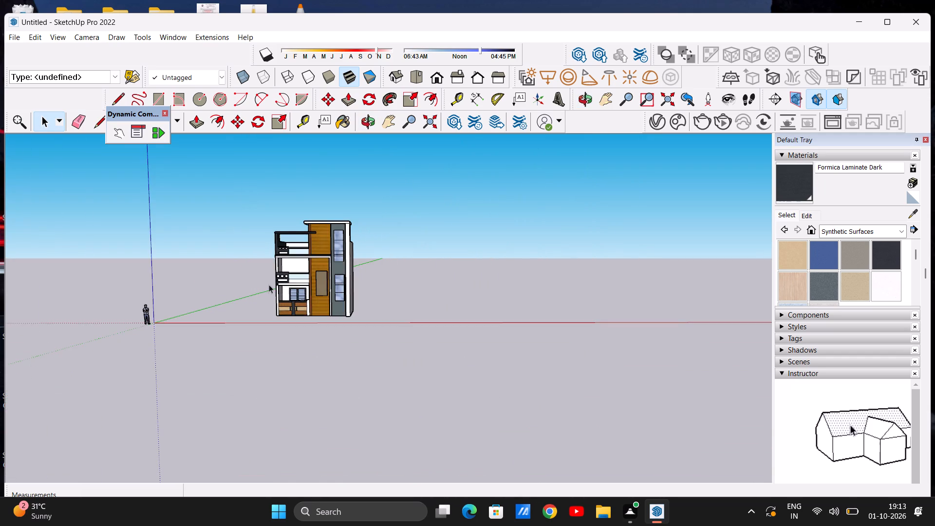
scroll(269, 284, "up", 7)
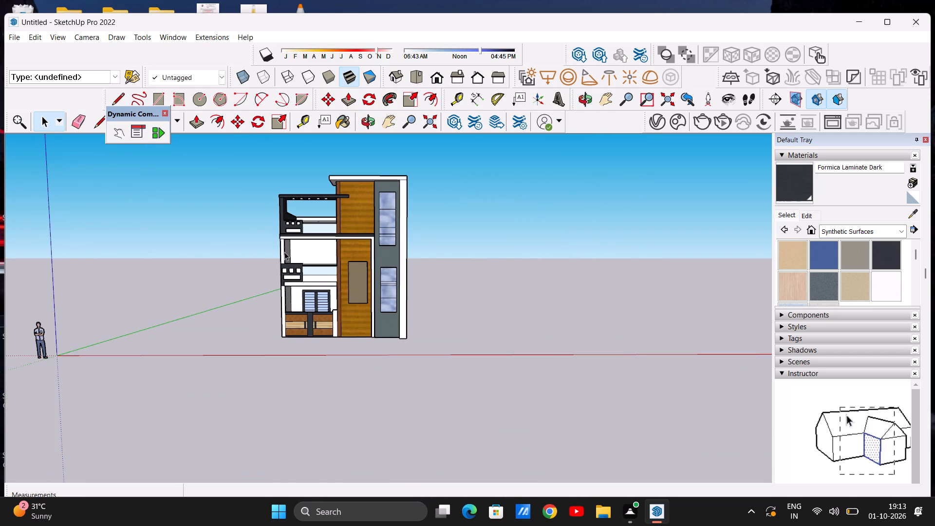
scroll(301, 240, "down", 1)
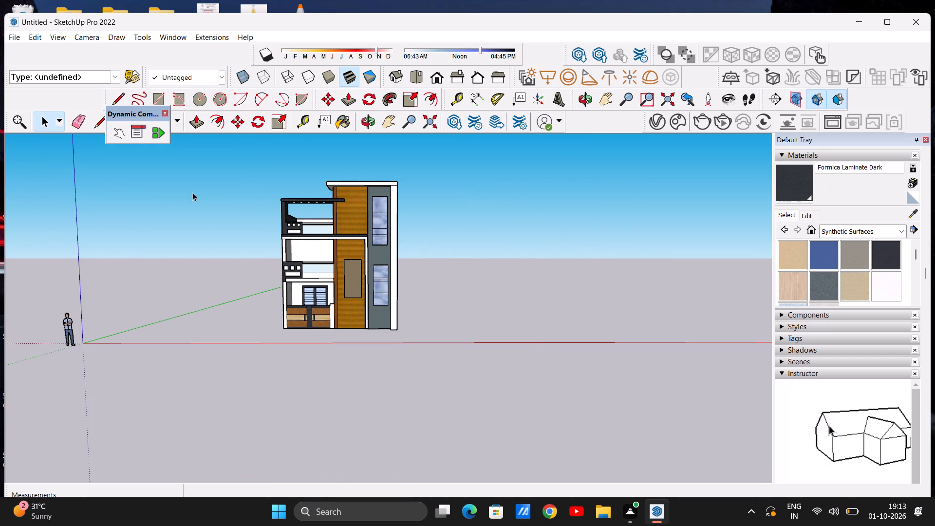
scroll(290, 214, "down", 2)
scroll(314, 287, "up", 2)
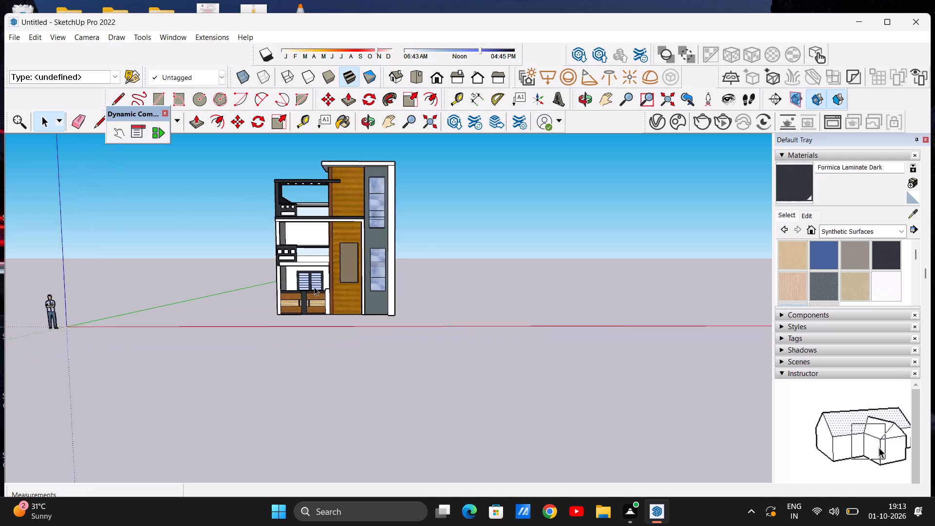
scroll(314, 287, "up", 5)
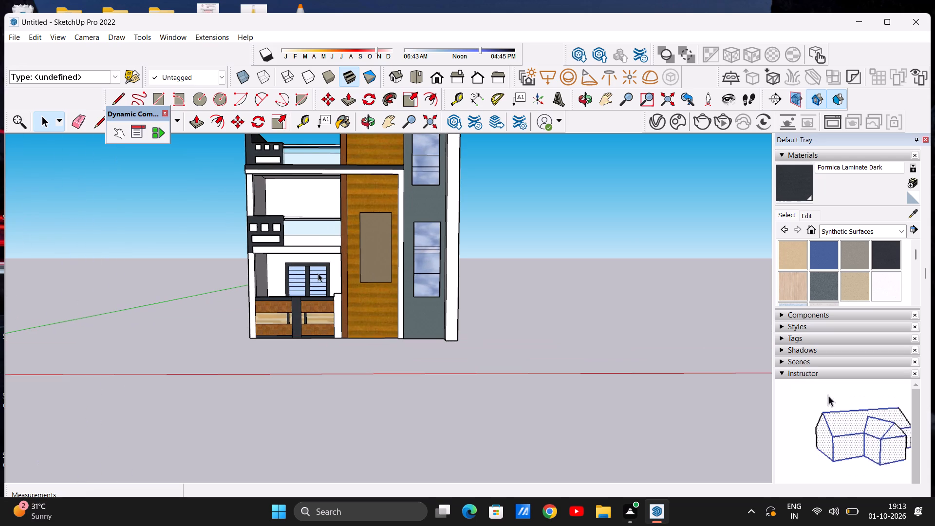
scroll(223, 220, "up", 1)
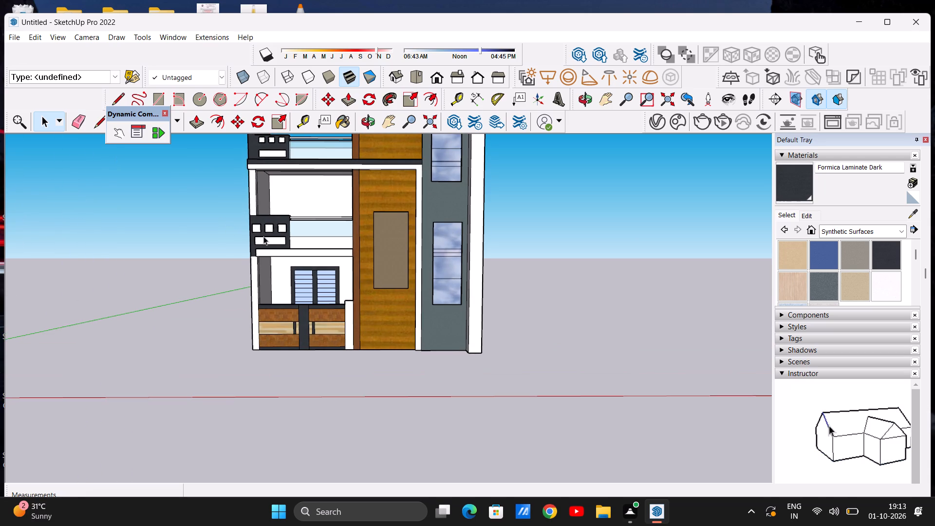
scroll(248, 234, "down", 3)
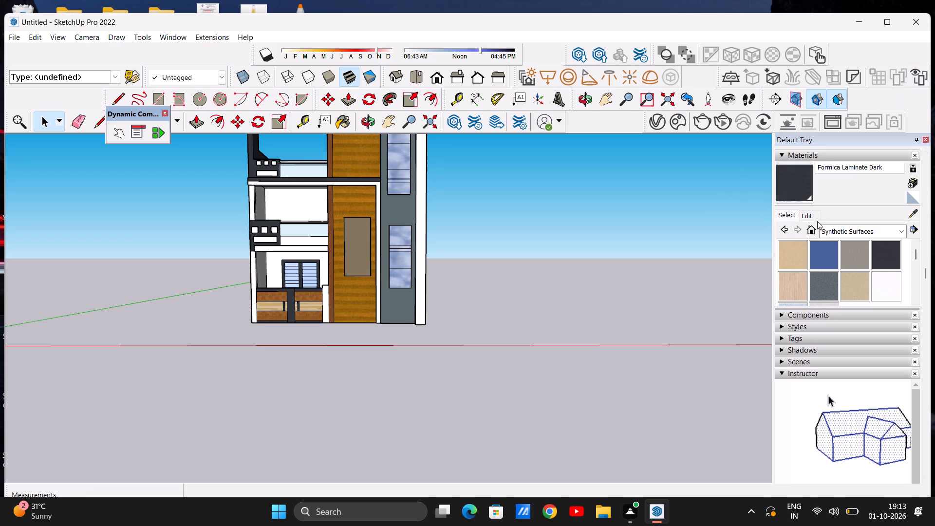
Paint the front face of the full-height pier beside the grey window wall with Formica Beige from Synthetic Surfaces.
left_click(782, 260)
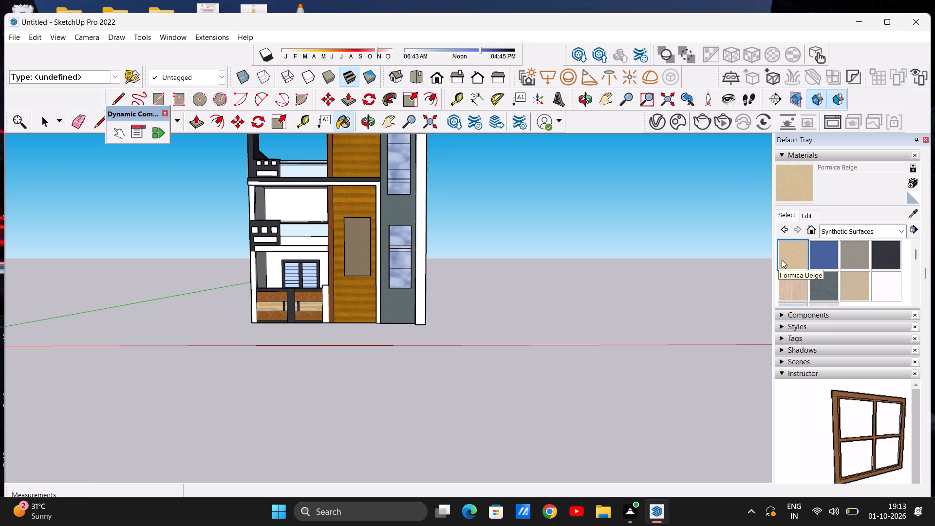
left_click(905, 230)
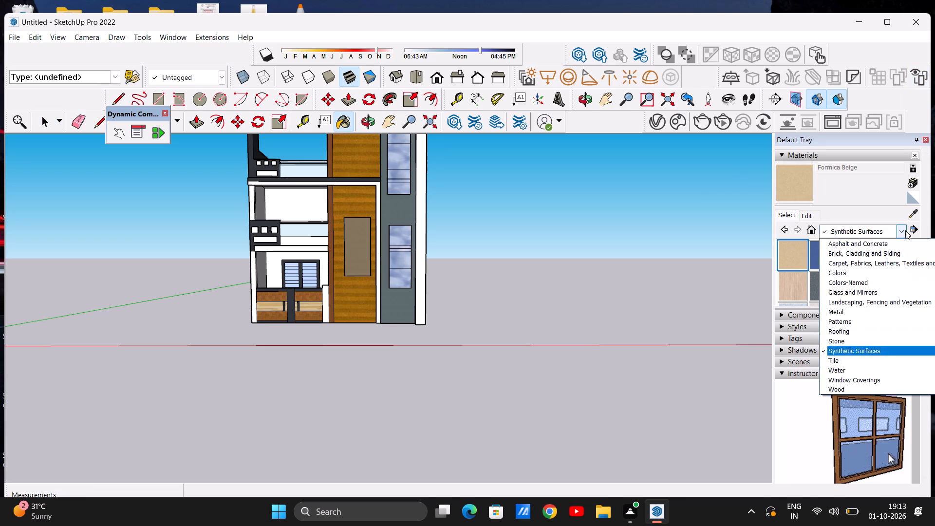
left_click(805, 213)
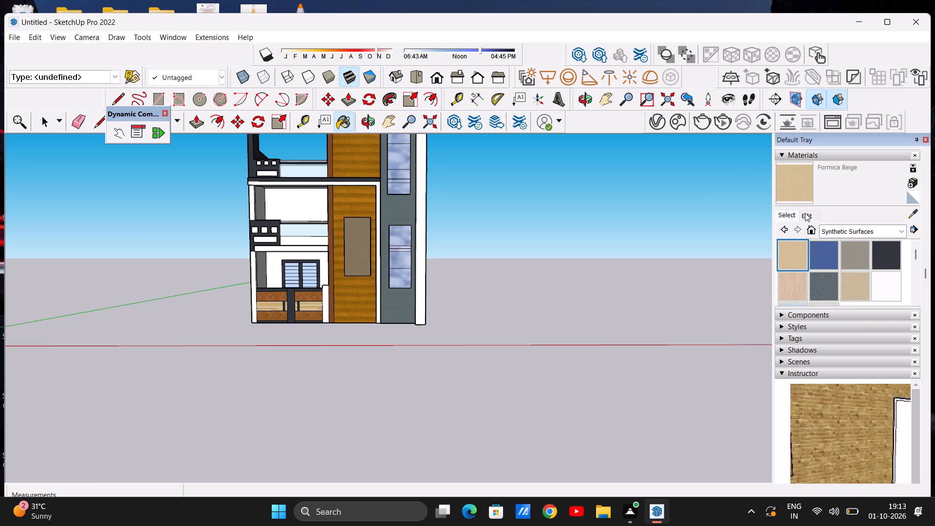
left_click(805, 213)
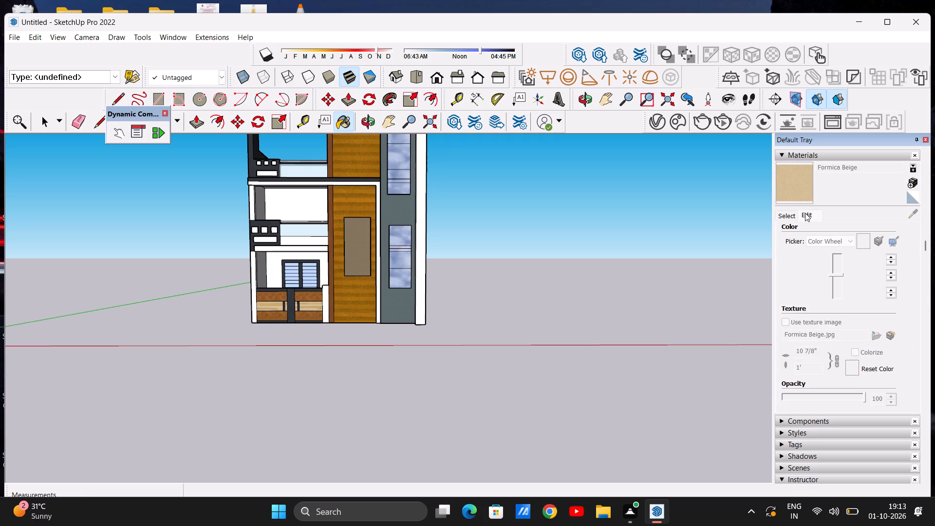
left_click(794, 187)
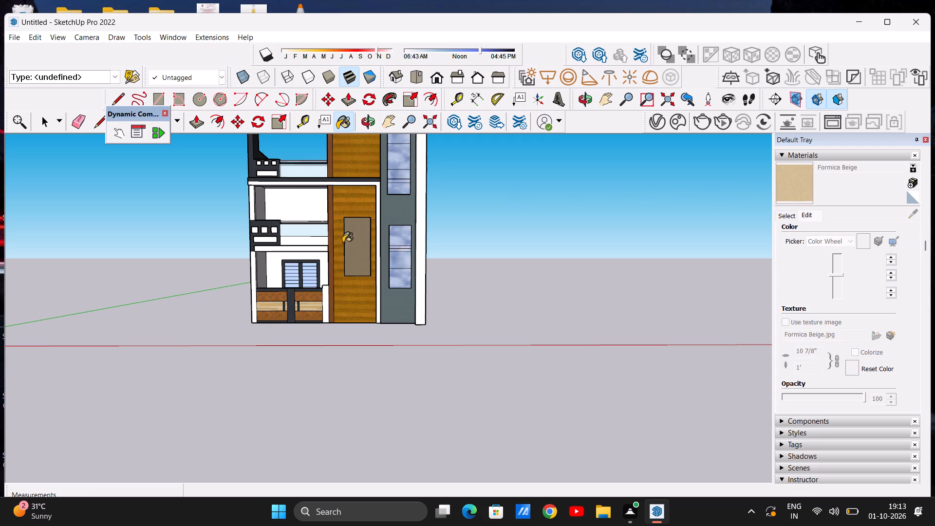
scroll(373, 219, "up", 9)
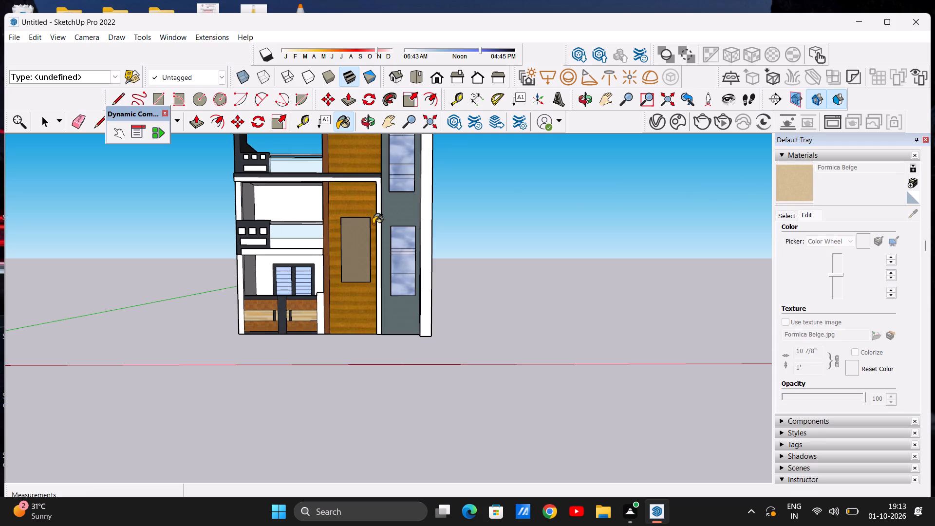
left_click(435, 216)
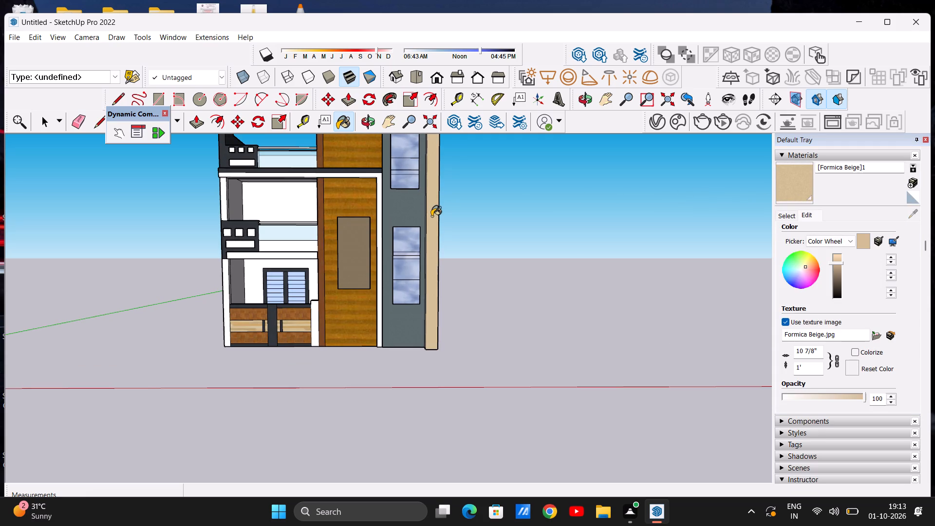
Lighten the applied Formica Beige material by raising its brightness to nearly the maximum.
left_click(836, 256)
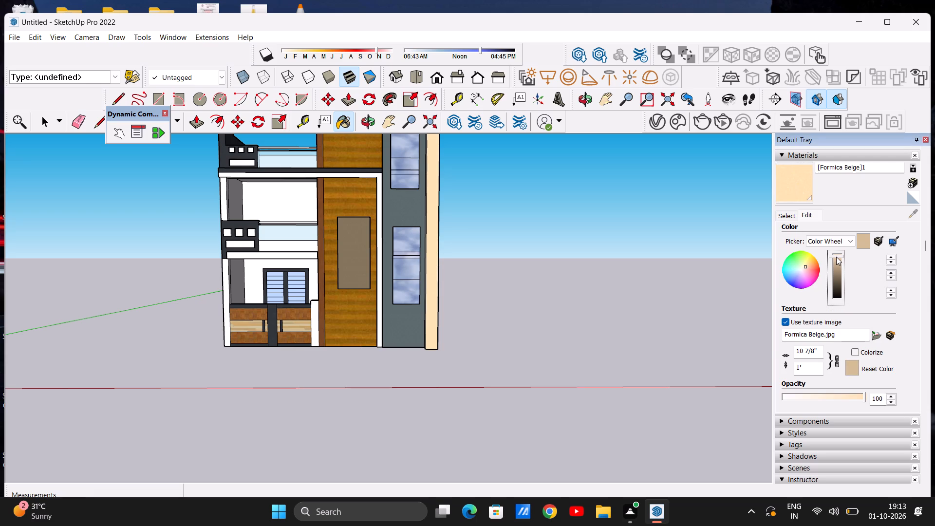
left_click(836, 253)
Paint the front edge of the roof canopy above the wood panel with the lightened Formica Beige.
scroll(557, 281, "down", 1)
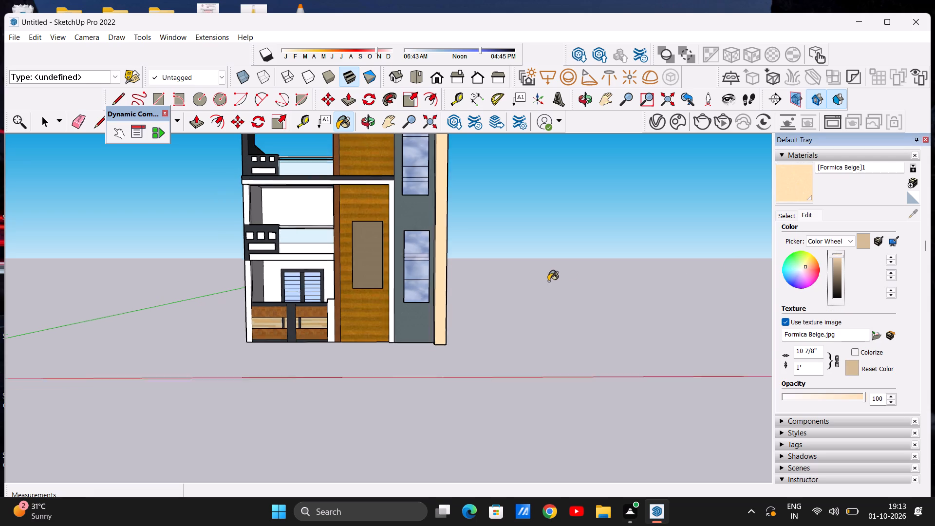
scroll(548, 281, "down", 9)
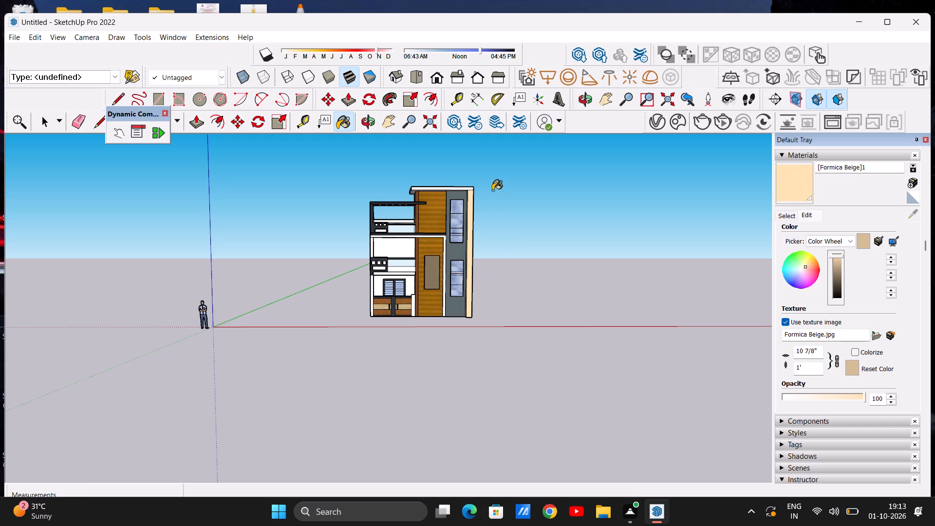
scroll(472, 191, "up", 18)
left_click(480, 172)
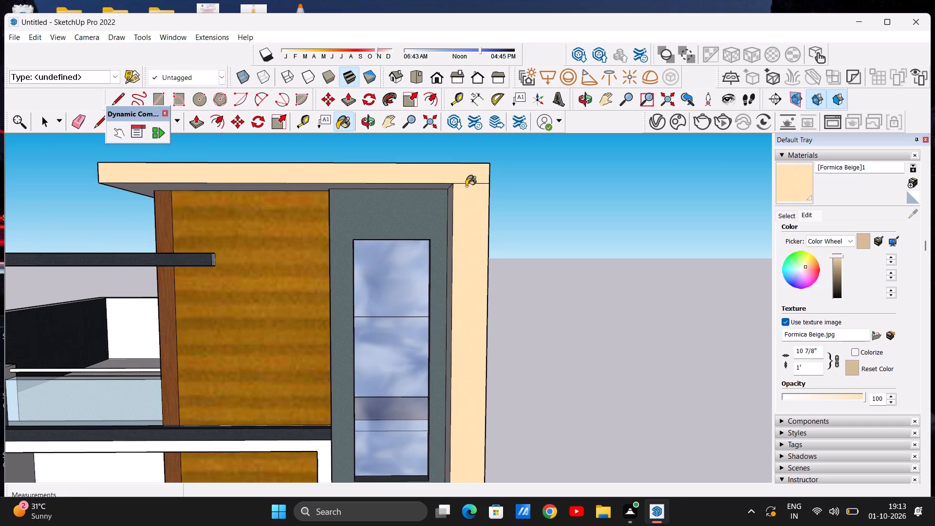
Paint the white band under the dark upper-floor slab, with its vertical strip beside the wood panel, in the lightened Formica Beige.
scroll(471, 212, "down", 16)
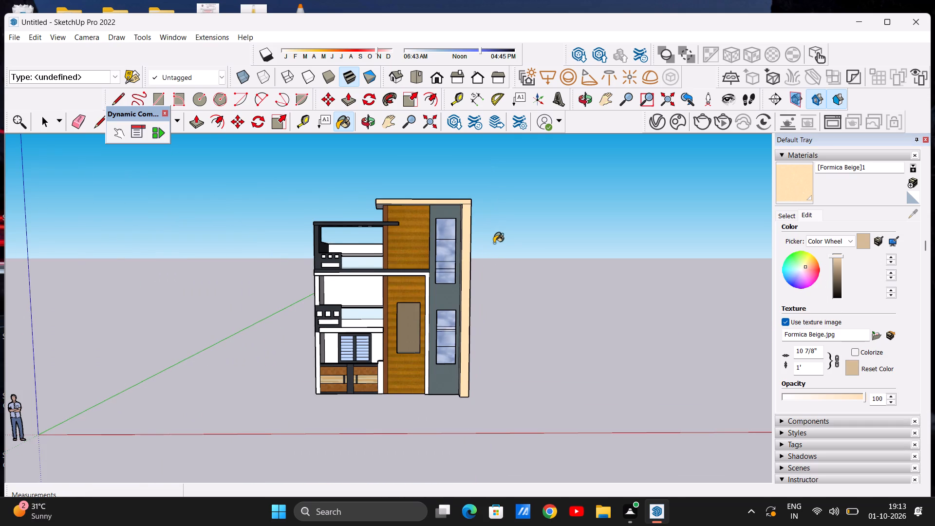
middle_click_drag(496, 250, 489, 233)
scroll(311, 268, "up", 6)
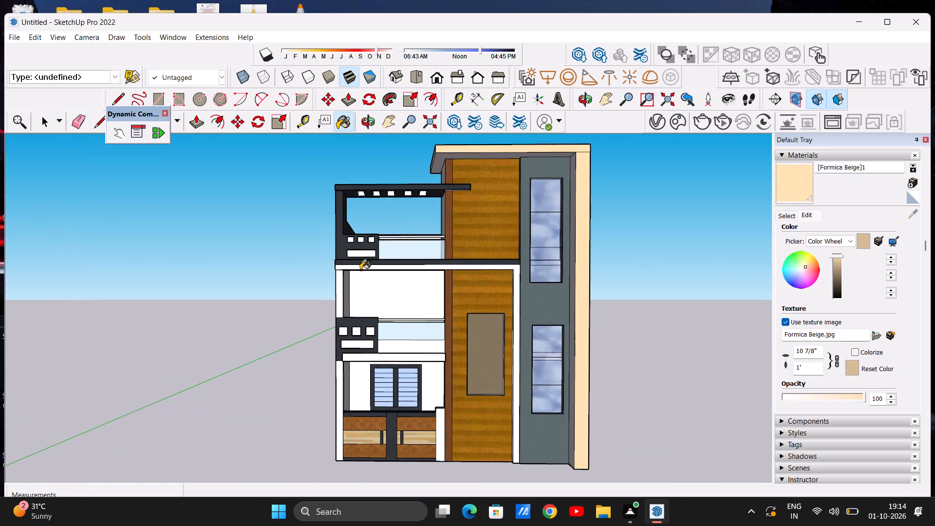
scroll(360, 269, "up", 11)
left_click(362, 263)
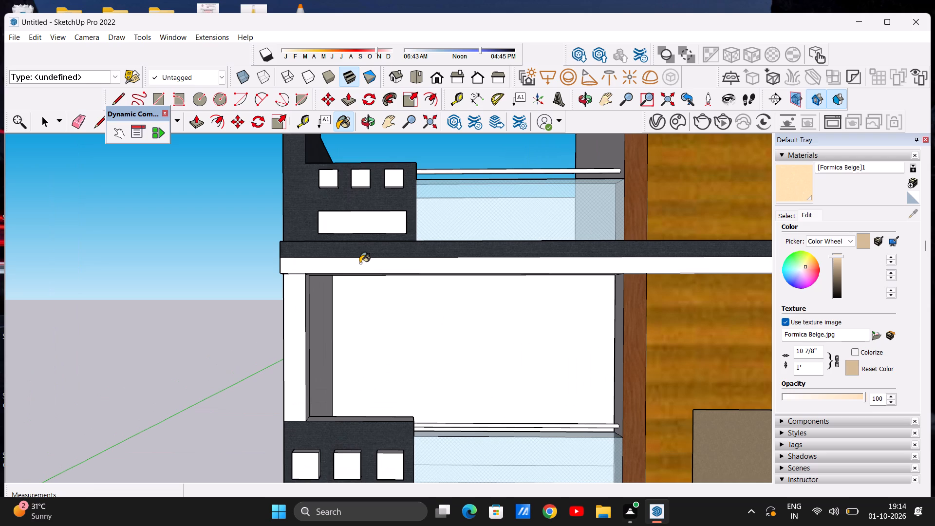
Paint the top surface of the roof canopy with the lightened Formica Beige.
scroll(356, 263, "down", 13)
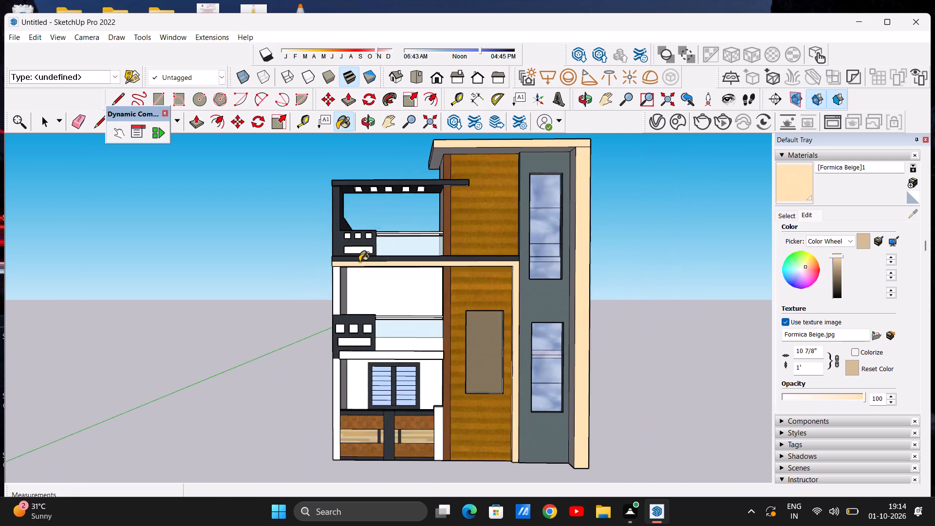
scroll(359, 262, "down", 8)
middle_click_drag(499, 238, 372, 254)
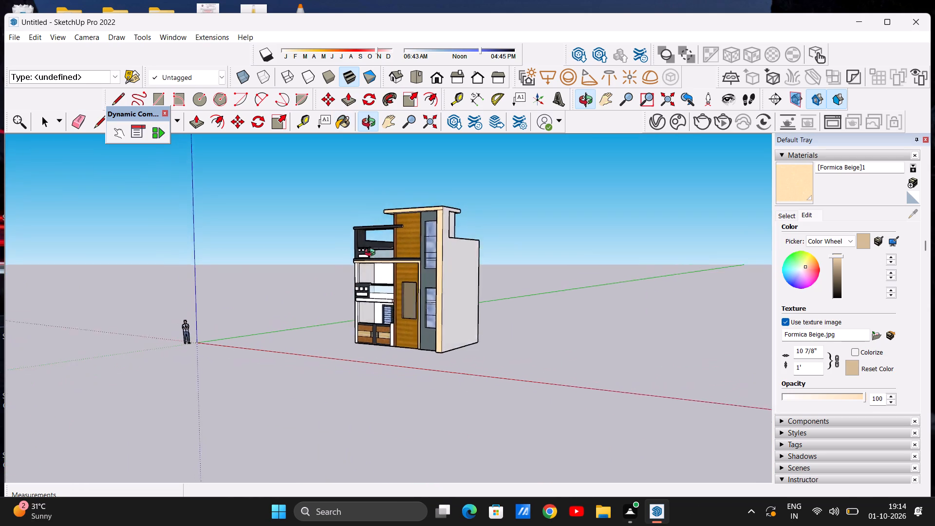
middle_click_drag(372, 254, 324, 335)
scroll(413, 232, "up", 6)
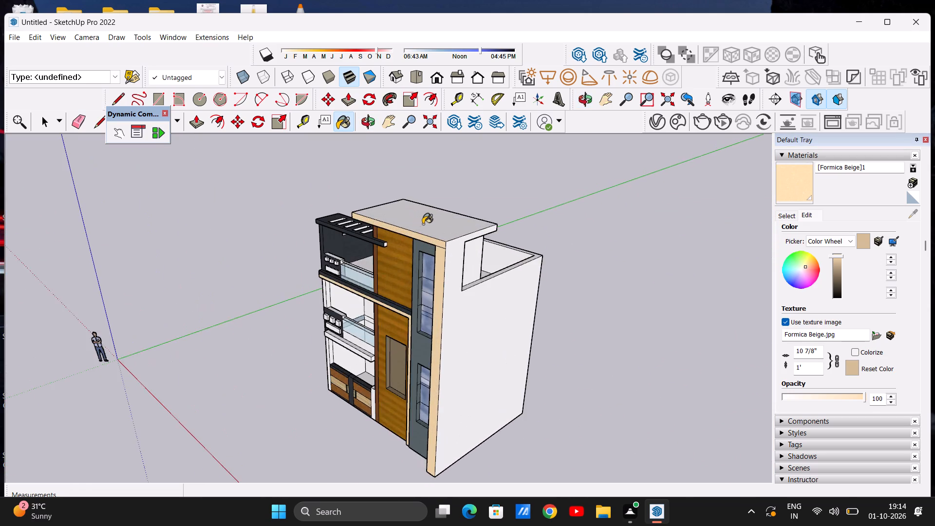
scroll(423, 224, "up", 7)
left_click(423, 224)
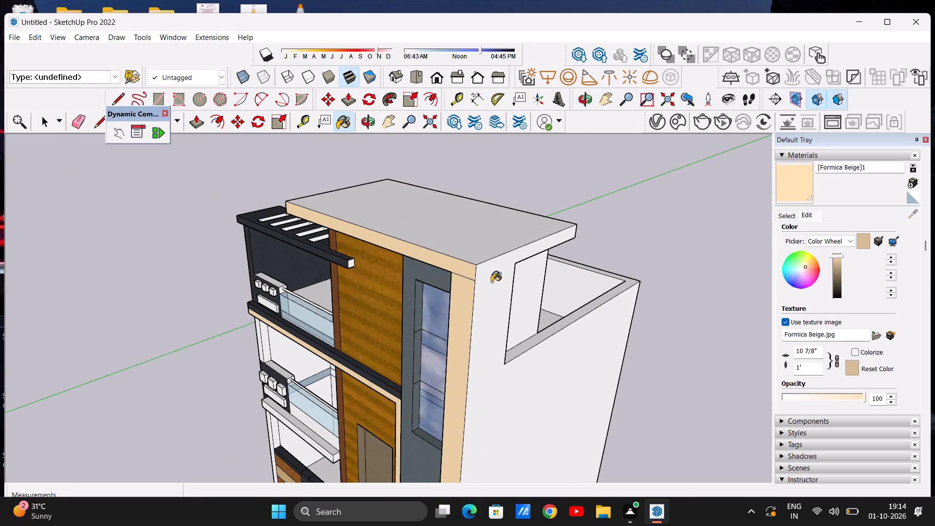
Paint the canopy's side edge above the terrace and the stair tower side wall beneath it with the lightened Formica Beige.
scroll(498, 260, "down", 11)
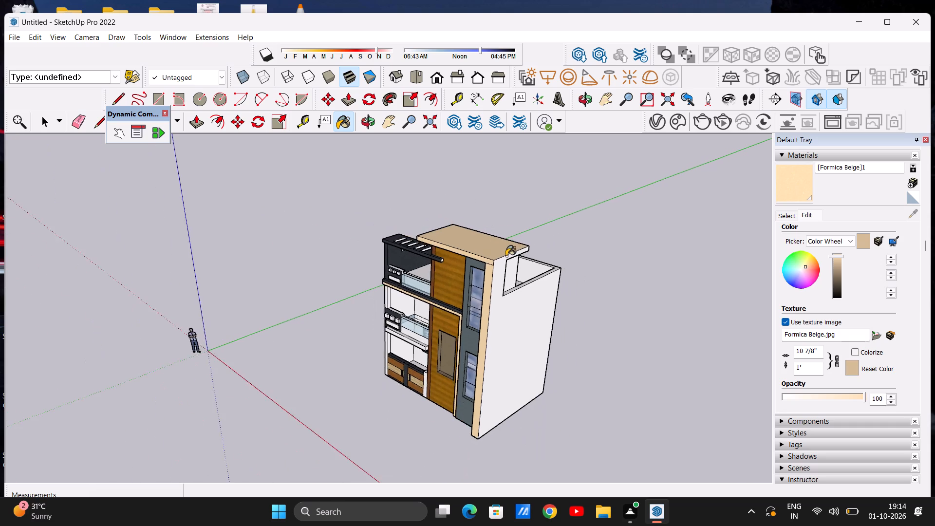
scroll(506, 256, "down", 4)
middle_click_drag(409, 267, 654, 217)
middle_click_drag(415, 251, 537, 234)
scroll(417, 227, "up", 15)
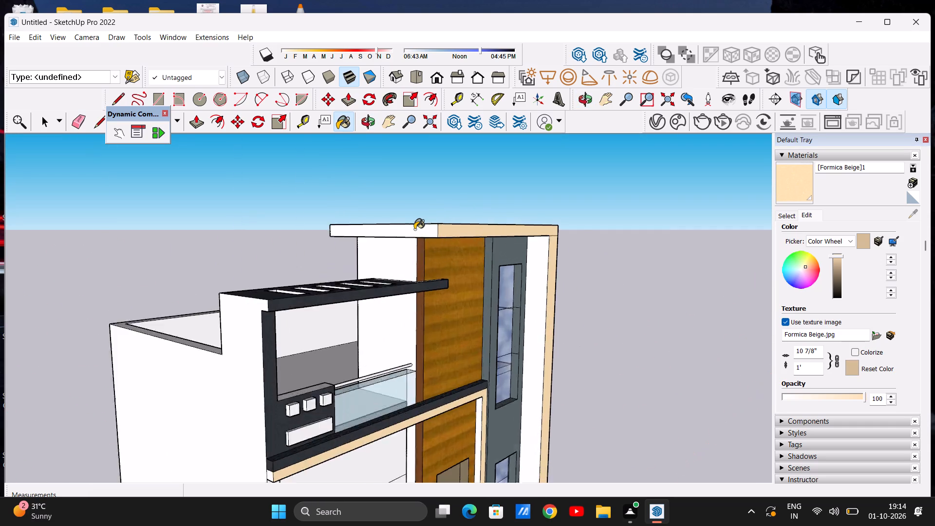
scroll(414, 229, "up", 5)
left_click(414, 229)
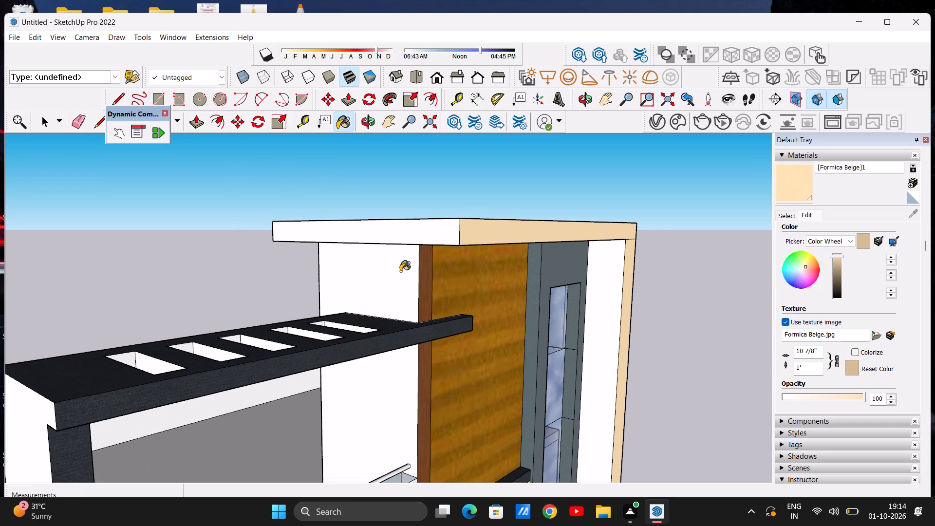
left_click(400, 271)
Paint the inner side face of the full-height pier beside the grey window wall with the lightened Formica Beige.
scroll(350, 244, "down", 11)
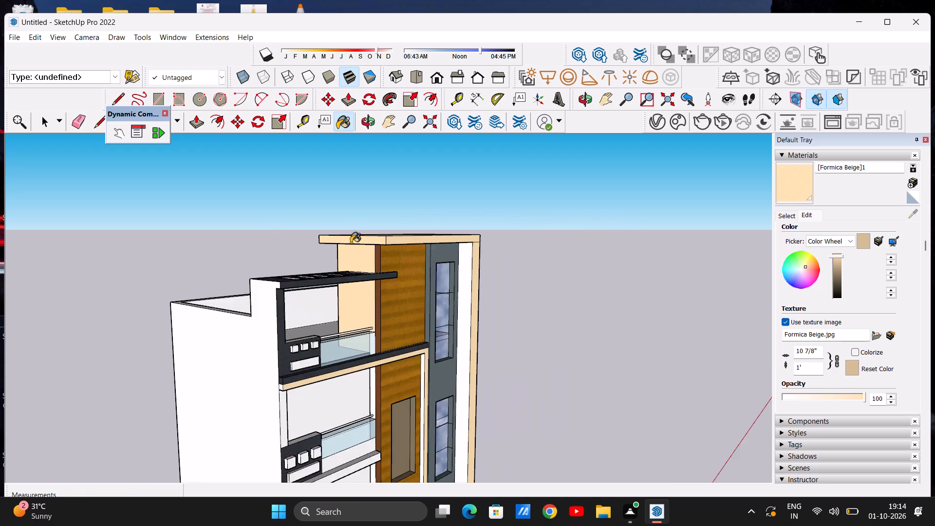
scroll(351, 243, "down", 11)
scroll(400, 290, "up", 14)
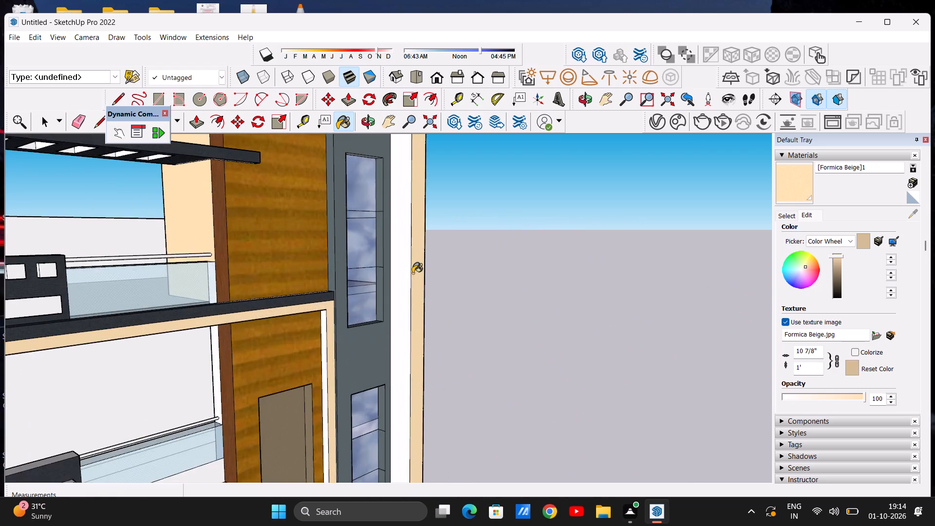
scroll(408, 272, "up", 6)
left_click(397, 263)
Paint the underside of the roof canopy with the lightened Formica Beige.
scroll(391, 294, "down", 10)
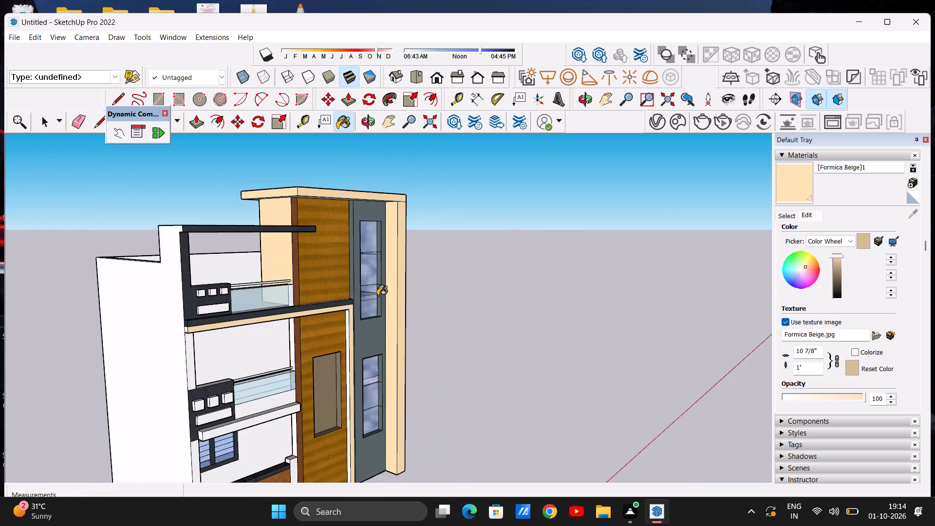
scroll(377, 296, "down", 6)
middle_click_drag(394, 290, 336, 199)
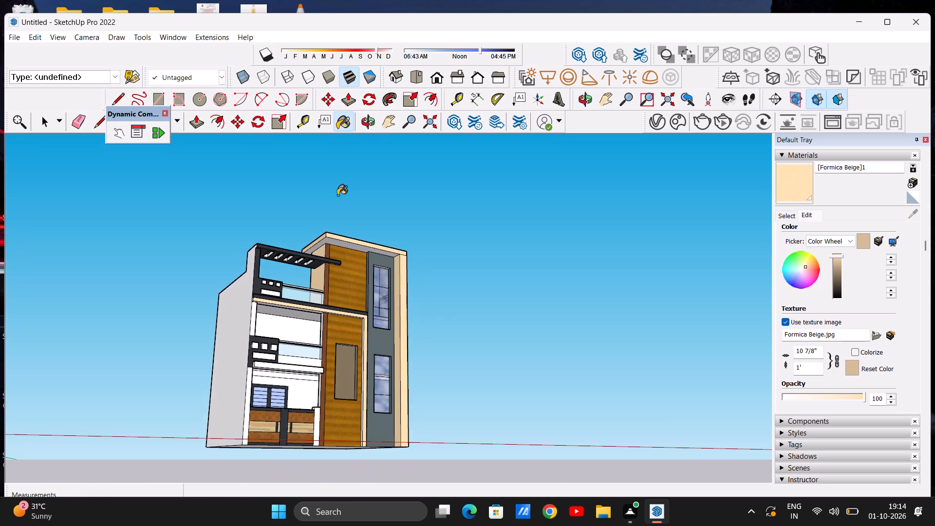
scroll(383, 271, "up", 13)
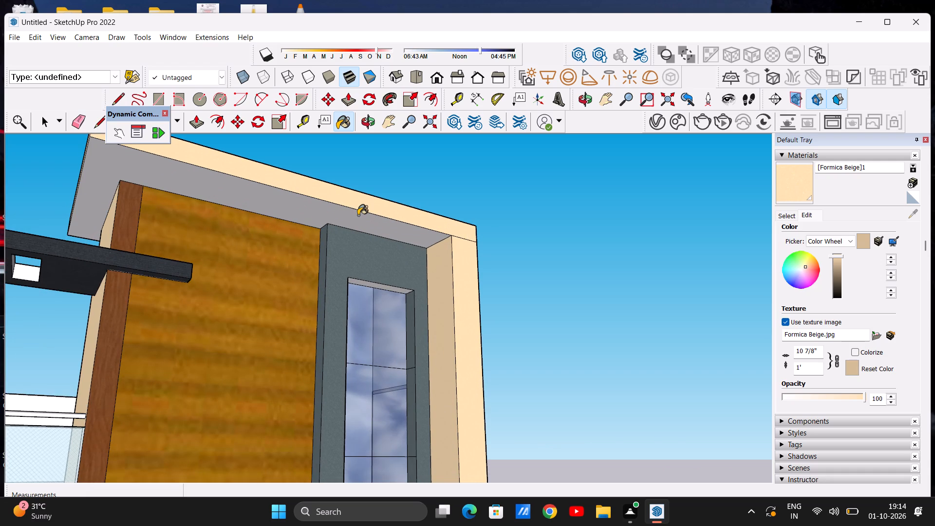
left_click(358, 215)
Paint the inner side face of the vertical strip between the wood panel and the grey window wall with the lightened Formica Beige.
scroll(376, 280, "down", 7)
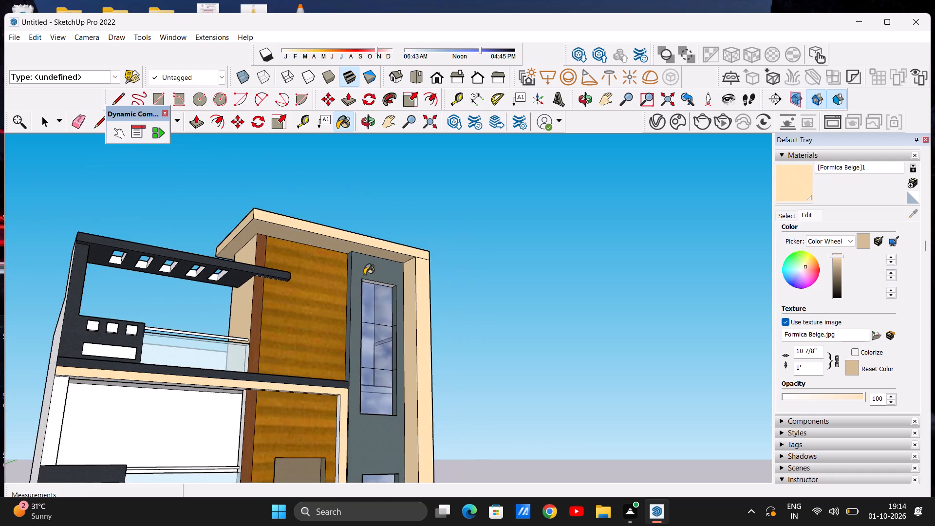
scroll(362, 274, "down", 11)
middle_click_drag(342, 321, 336, 266)
middle_click_drag(326, 300, 260, 352)
scroll(324, 362, "up", 2)
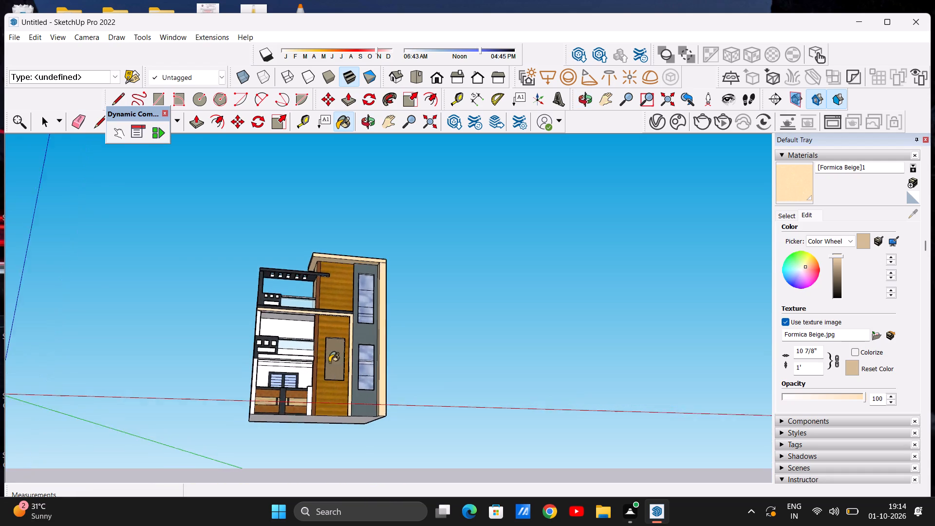
scroll(329, 362, "up", 9)
middle_click_drag(341, 359, 429, 449)
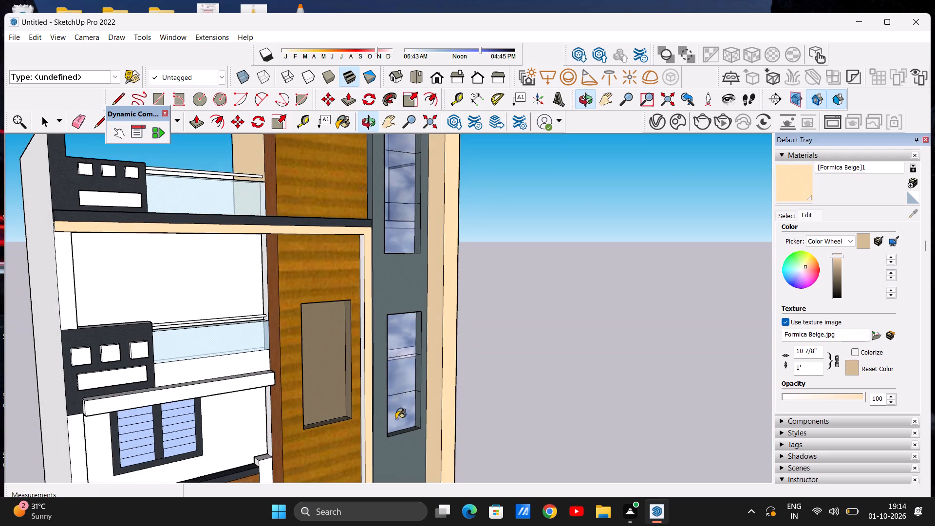
scroll(368, 316, "up", 10)
left_click(357, 308)
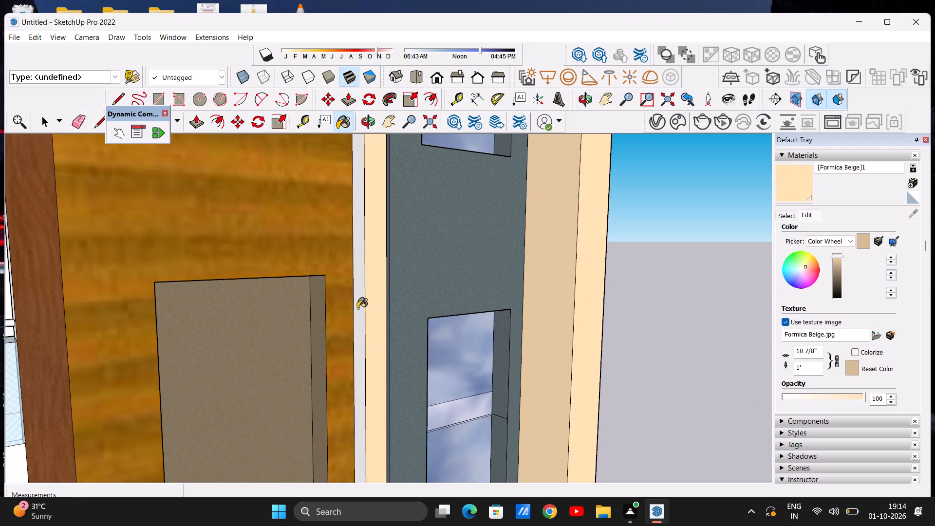
Paint the underside of the beige band below the dark upper-floor slab with the lightened Formica Beige.
scroll(352, 313, "down", 15)
middle_click_drag(316, 326, 271, 238)
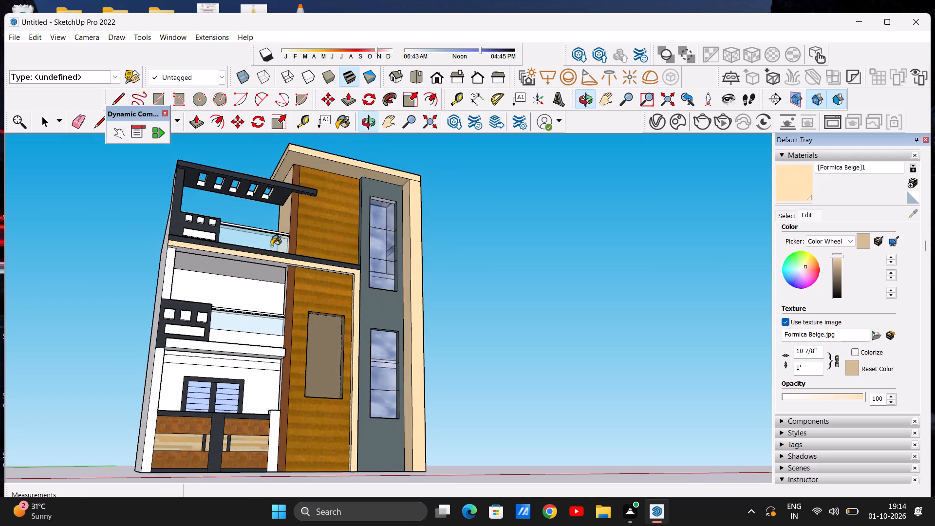
scroll(271, 260, "up", 12)
middle_click_drag(278, 284, 288, 245)
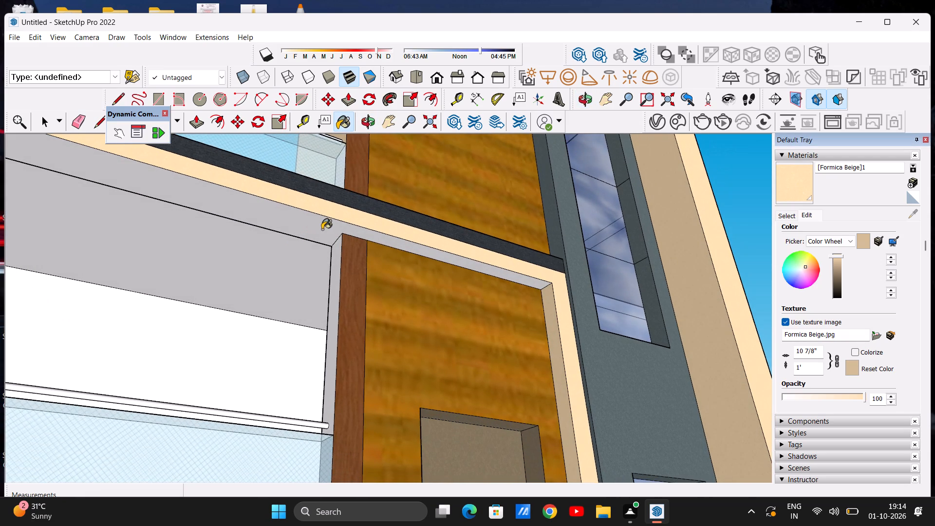
left_click(322, 229)
Paint the front face of the white corner pier above the middle-floor parapet with the lightened Formica Beige.
scroll(301, 293, "down", 18)
middle_click_drag(282, 305, 183, 456)
scroll(353, 292, "up", 1)
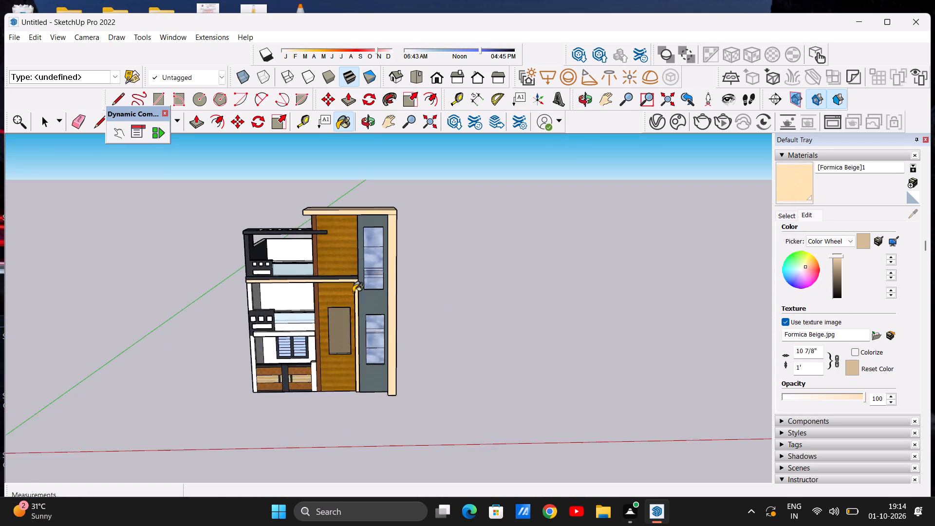
scroll(353, 292, "up", 1)
middle_click_drag(278, 333, 278, 318)
scroll(278, 317, "down", 1)
scroll(257, 299, "up", 4)
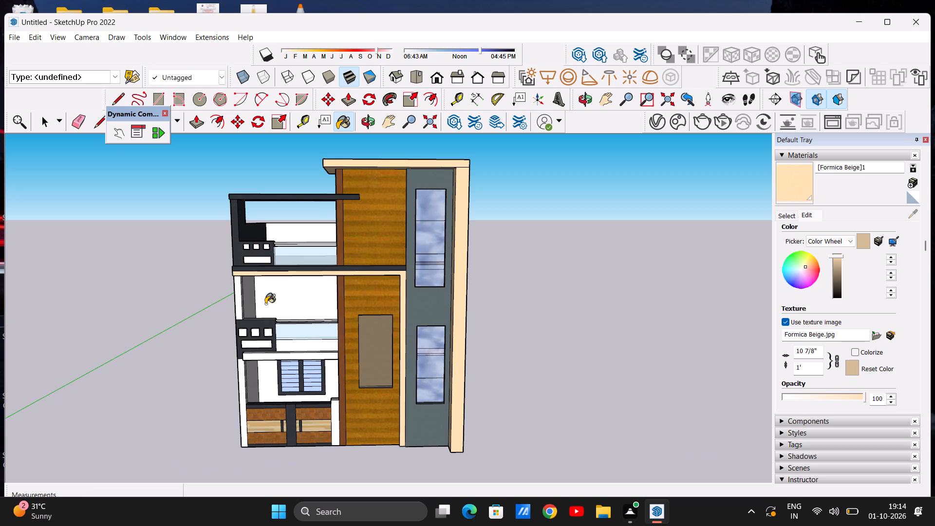
left_click(236, 301)
Paint both inner side faces of the middle-floor balcony opening, at the corner pier and beside the brown trim, in the lightened Formica Beige.
scroll(243, 276, "down", 2)
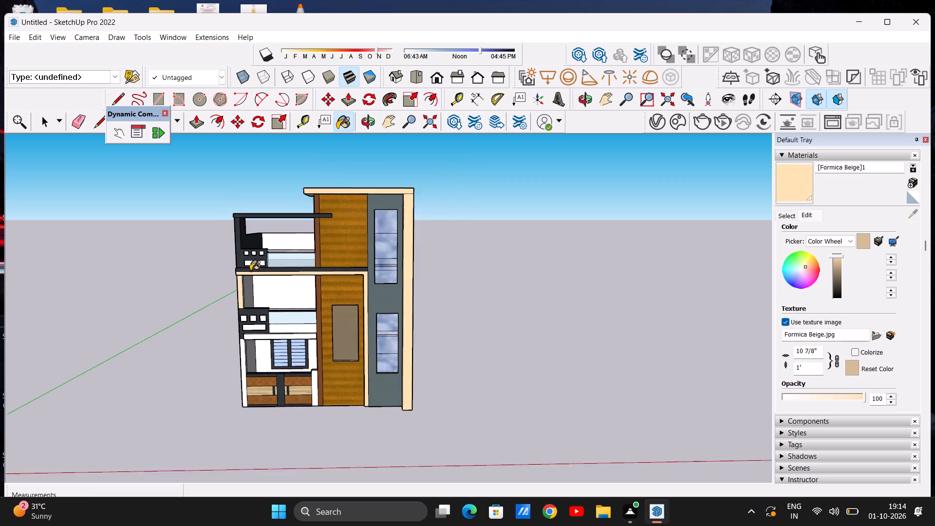
scroll(250, 271, "down", 2)
middle_click_drag(210, 298, 148, 284)
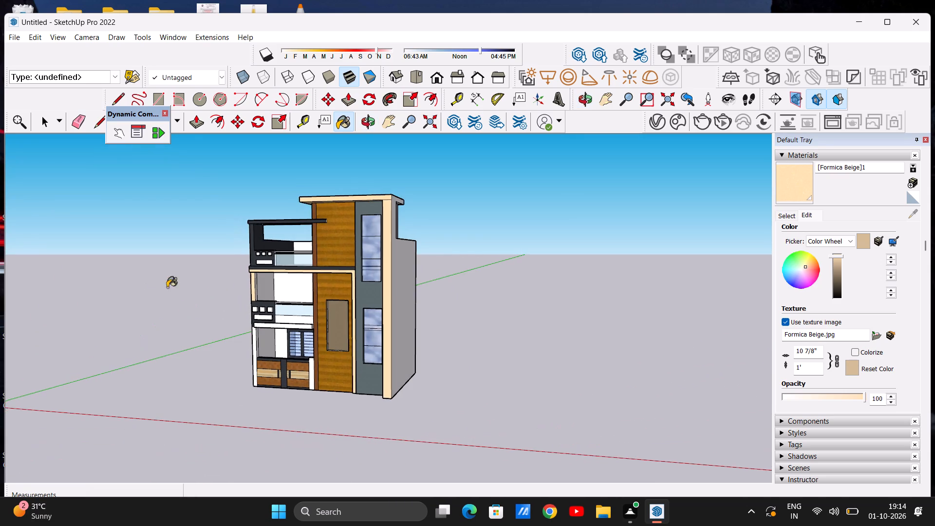
scroll(261, 287, "up", 13)
left_click(229, 285)
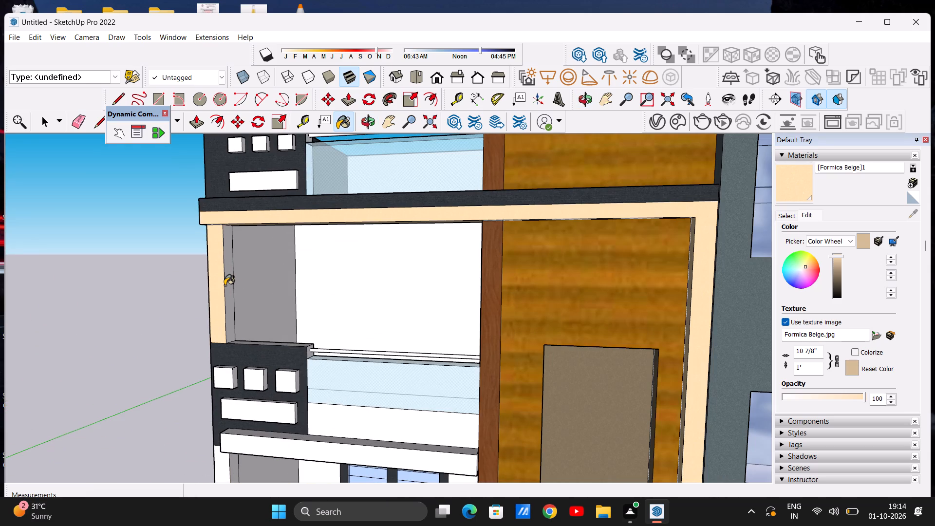
scroll(226, 286, "down", 9)
middle_click_drag(219, 289, 441, 256)
middle_click(433, 256)
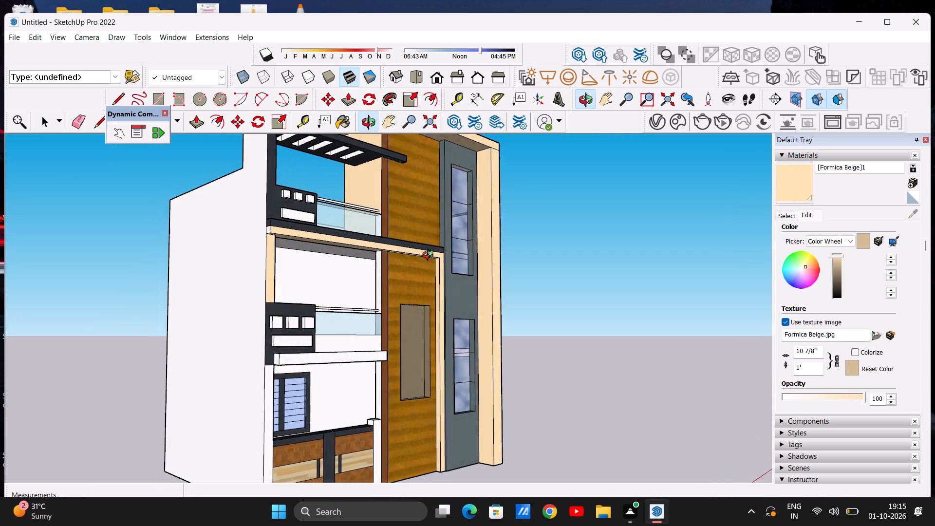
middle_click_drag(413, 256, 372, 270)
scroll(373, 270, "up", 8)
left_click(383, 268)
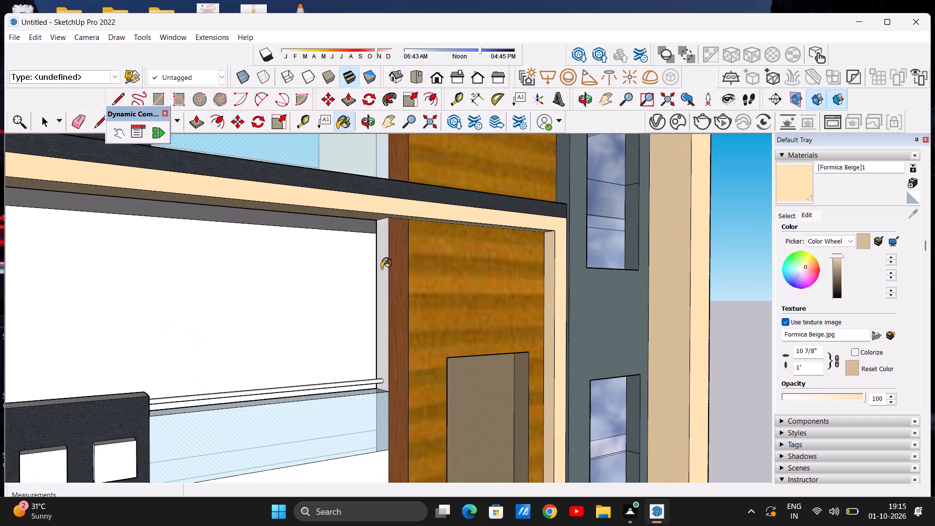
Paint the front face of the ground-floor corner pier beside the gate with the lightened Formica Beige.
scroll(338, 253, "down", 8)
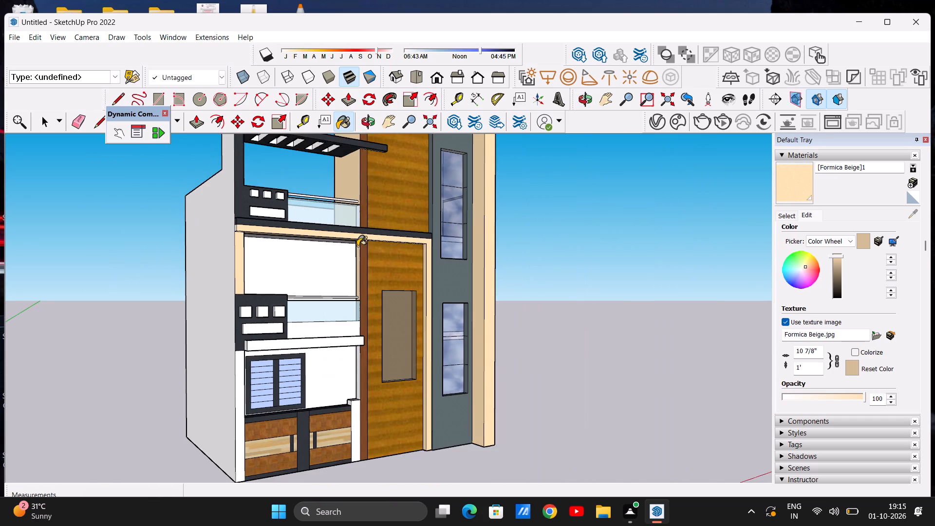
scroll(357, 246, "down", 3)
scroll(292, 294, "down", 3)
middle_click_drag(302, 336, 274, 336)
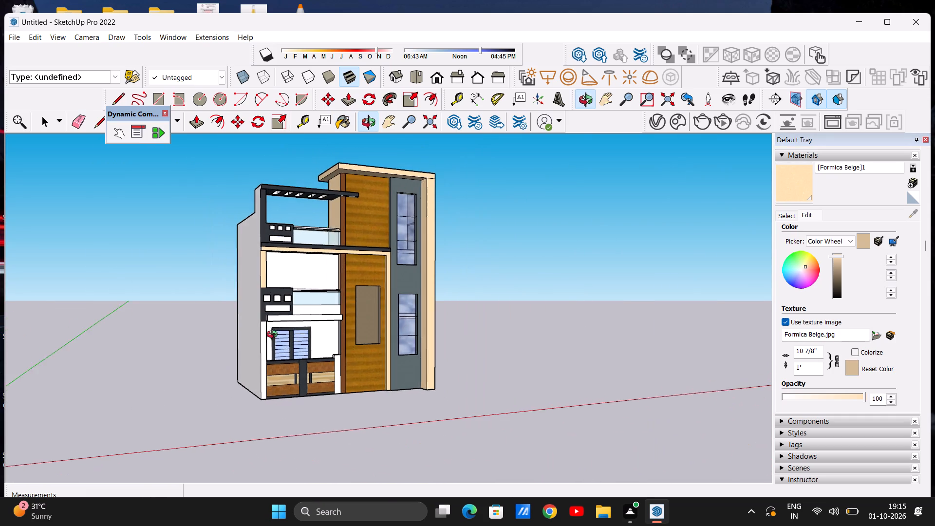
middle_click_drag(274, 336, 250, 336)
scroll(265, 348, "up", 10)
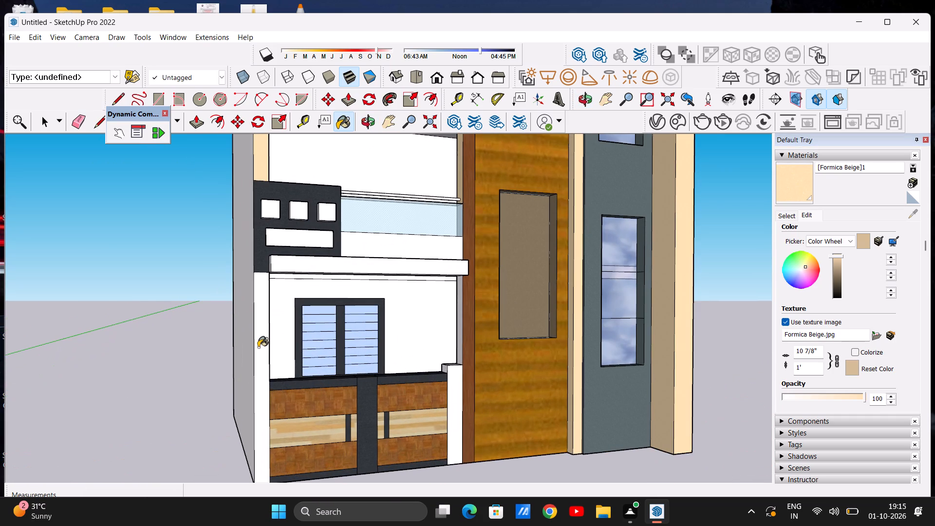
left_click(258, 347)
Paint the front and top faces of the short white gate post beside the brown trim with the lightened Formica Beige.
scroll(253, 346, "down", 3)
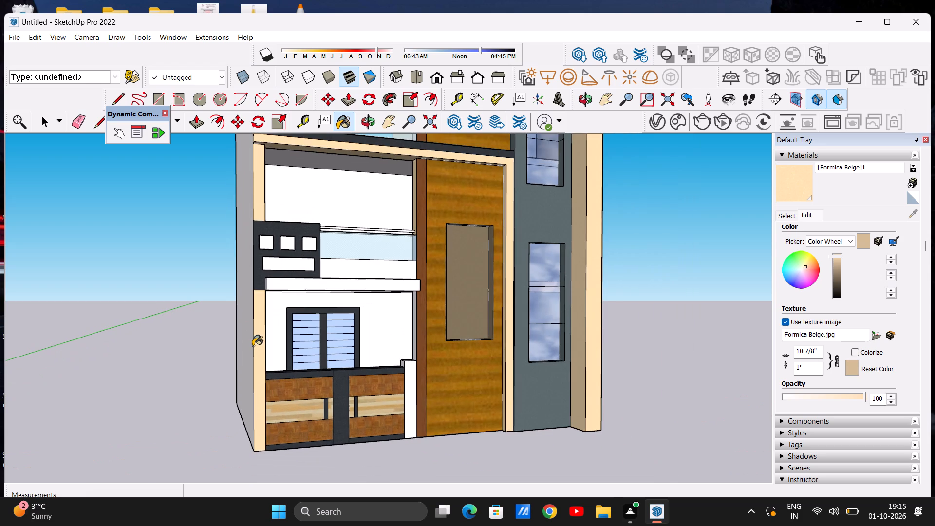
scroll(251, 346, "down", 2)
middle_click_drag(315, 349, 241, 345)
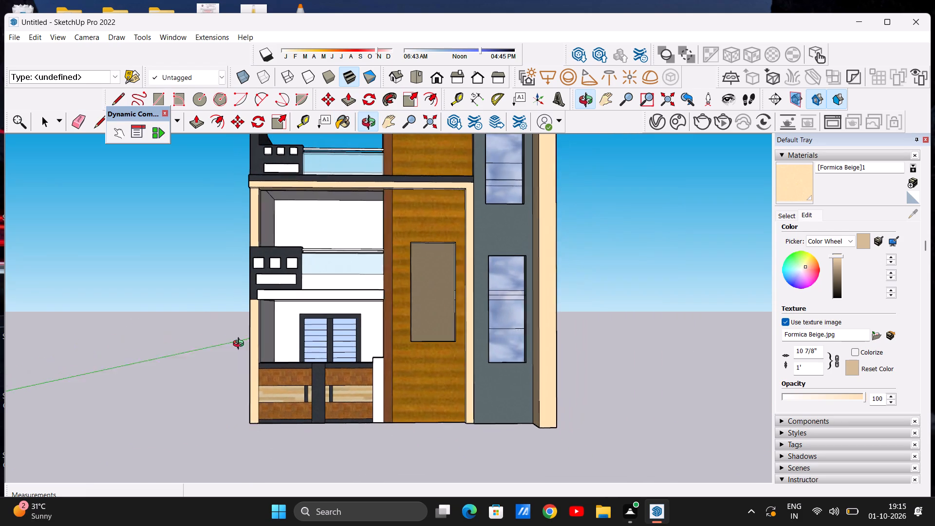
middle_click_drag(241, 345, 264, 348)
scroll(374, 381, "up", 8)
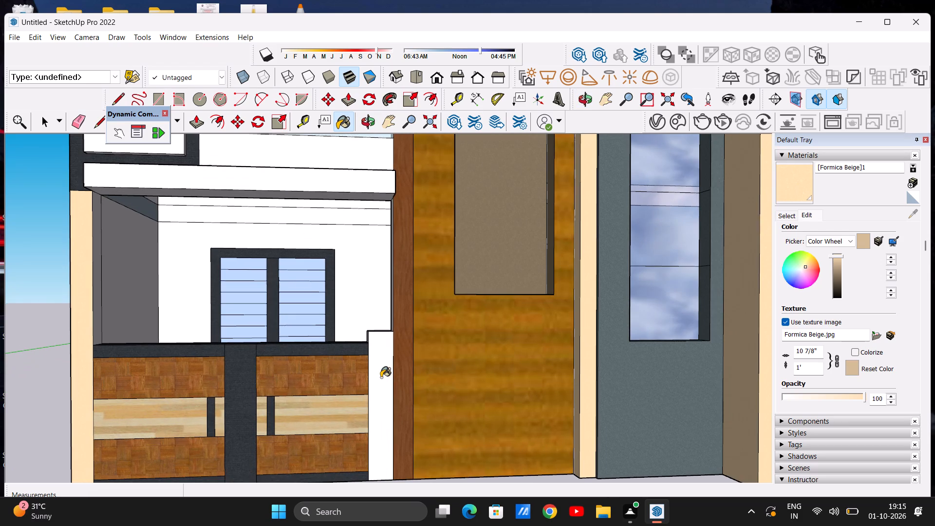
left_click(381, 377)
middle_click_drag(368, 356, 398, 420)
scroll(385, 358, "up", 6)
left_click(401, 351)
Paint the small side face of that gate post, above the dark gate rail, with the lightened Formica Beige.
left_click(372, 359)
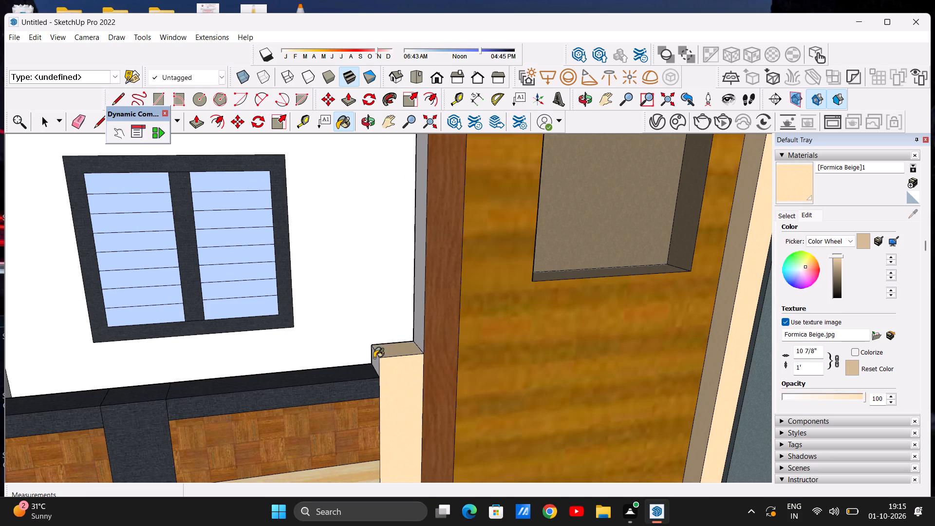
scroll(367, 352, "down", 4)
middle_click_drag(345, 340, 437, 389)
scroll(413, 377, "up", 4)
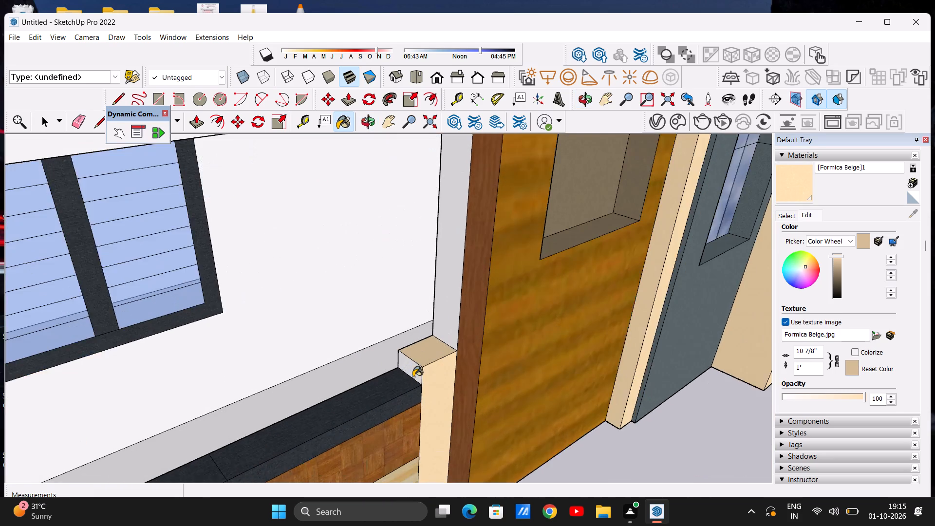
scroll(413, 377, "up", 8)
left_click(411, 371)
Paint the rear faces of the short gate post and the gate leaf adjoining it with the lightened Formica Beige.
middle_click_drag(326, 357, 435, 411)
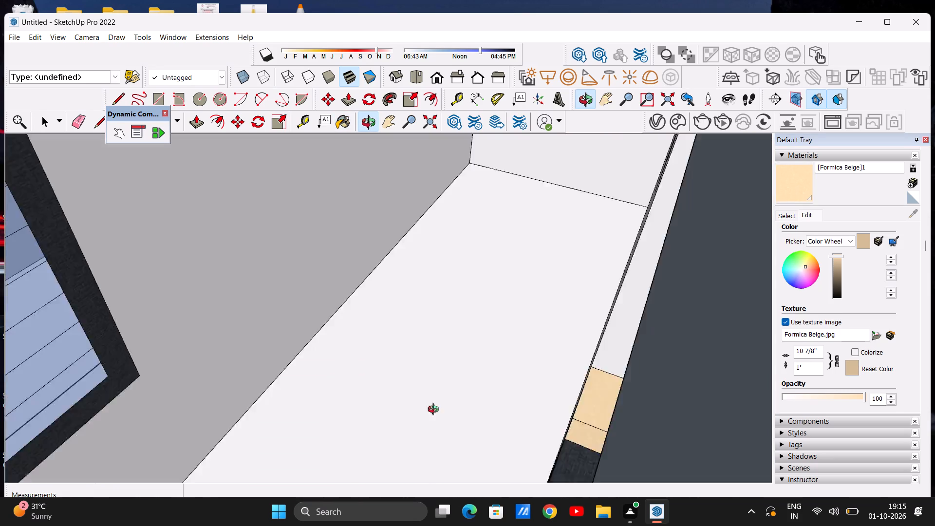
middle_click_drag(435, 411, 556, 376)
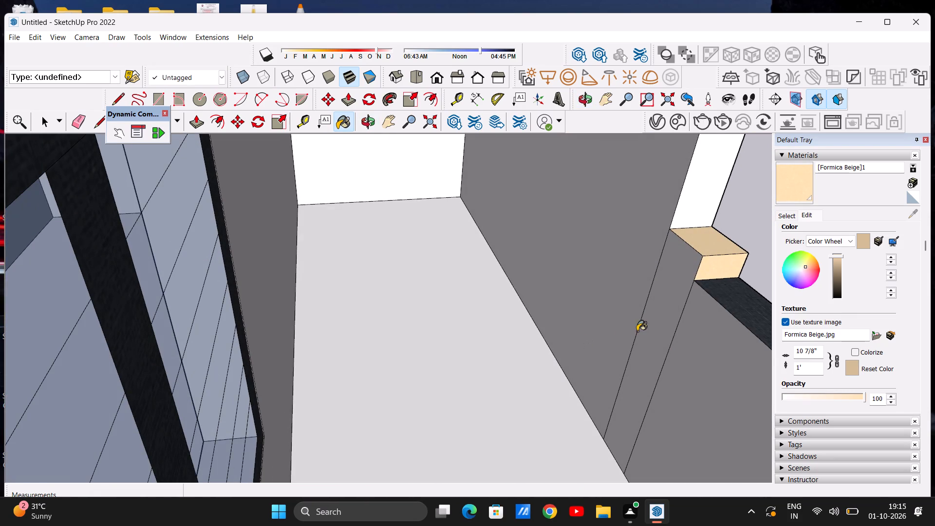
left_click(641, 329)
left_click(720, 380)
Paint the rear face of the gate leaf nearer the corner pier, below its dark rail, with the lightened Formica Beige.
scroll(636, 340, "down", 5)
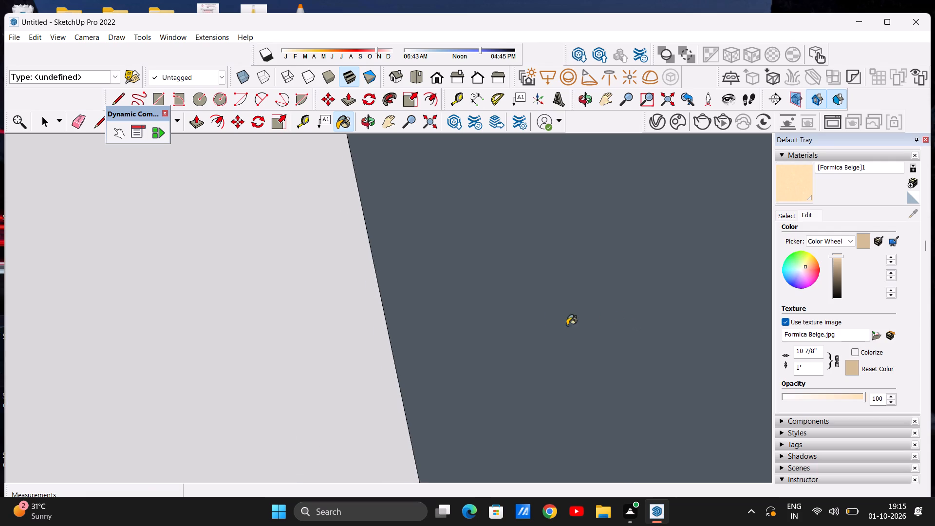
scroll(567, 325, "down", 20)
scroll(567, 325, "down", 17)
scroll(381, 319, "up", 1)
scroll(381, 319, "down", 3)
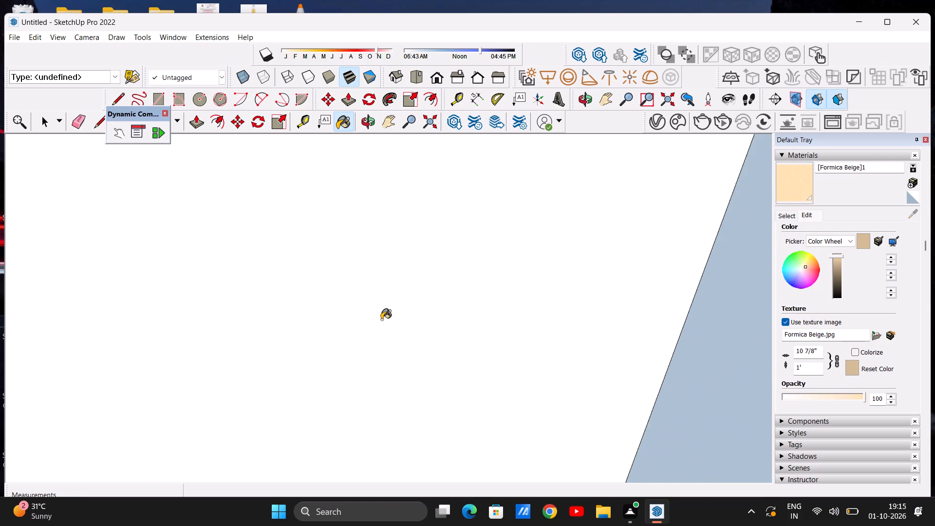
scroll(381, 319, "down", 20)
scroll(381, 319, "down", 20)
scroll(381, 319, "down", 8)
scroll(379, 323, "up", 1)
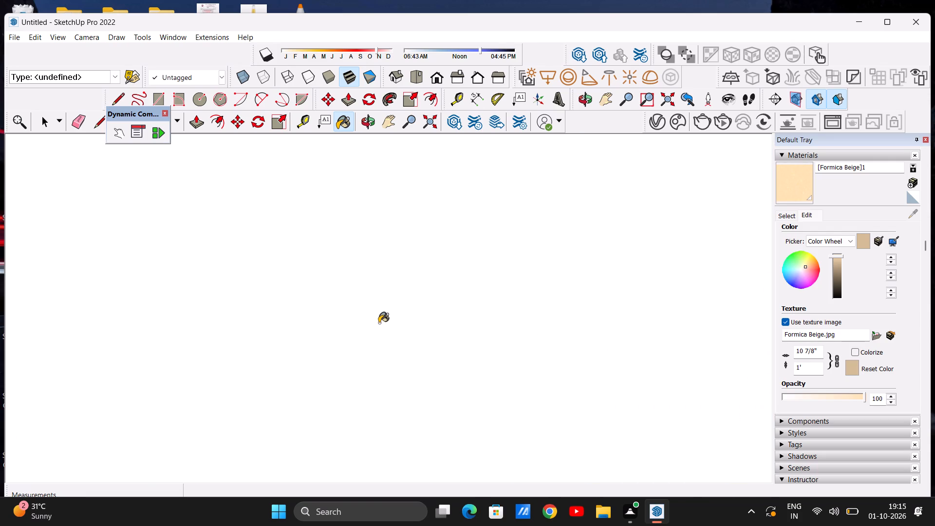
scroll(379, 323, "down", 20)
scroll(379, 323, "down", 16)
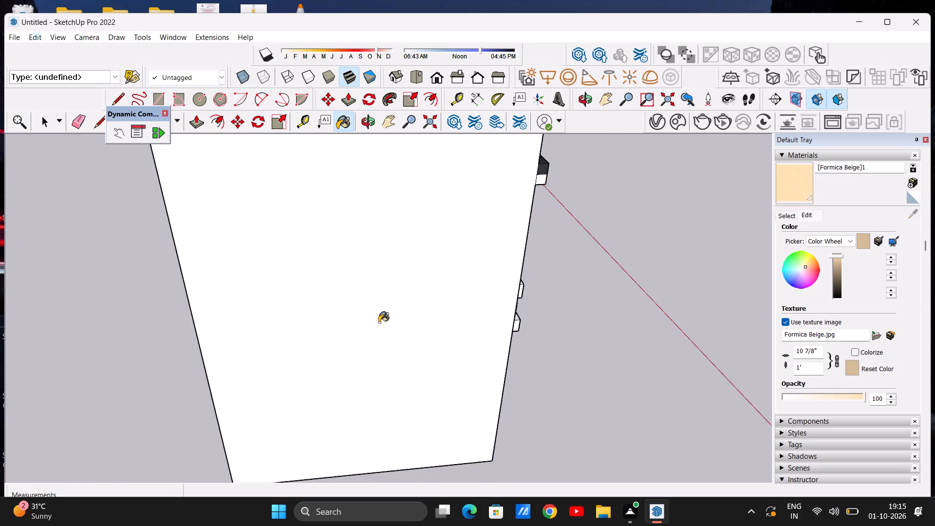
scroll(379, 322, "down", 14)
middle_click_drag(433, 323, 240, 300)
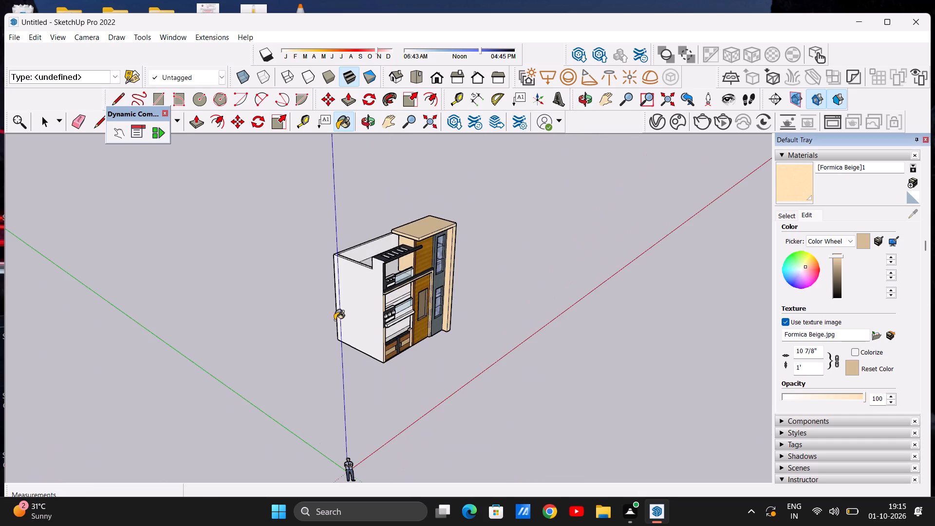
middle_click_drag(436, 321, 393, 320)
scroll(401, 338, "up", 7)
scroll(401, 338, "up", 14)
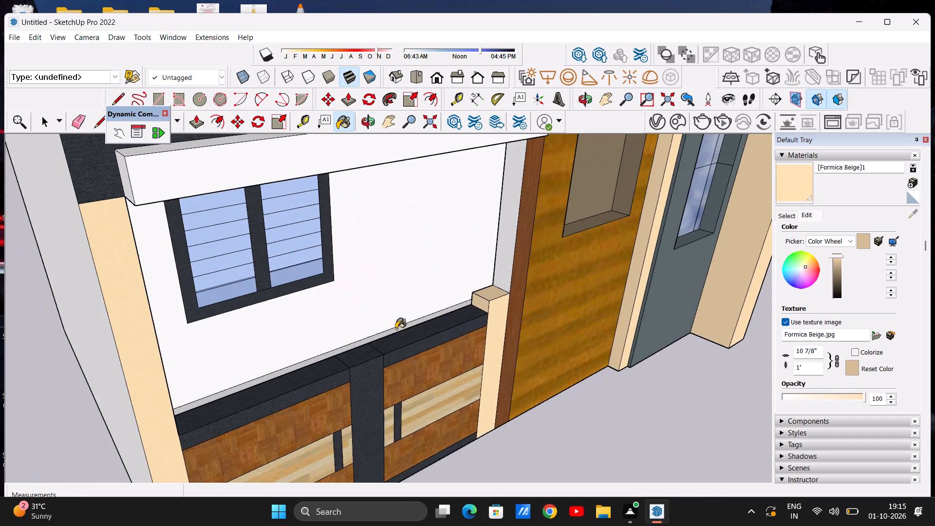
middle_click_drag(420, 313, 233, 372)
scroll(245, 305, "up", 8)
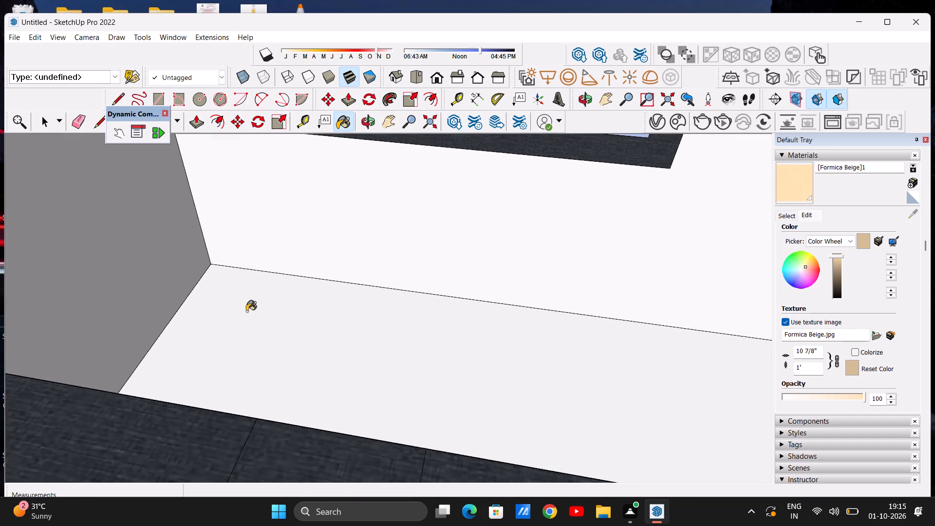
middle_click_drag(244, 333, 189, 369)
scroll(206, 345, "down", 13)
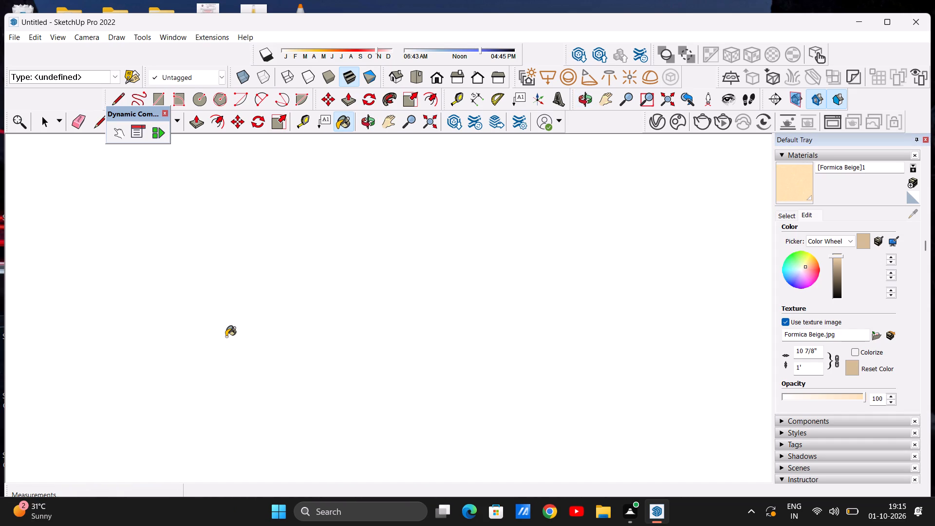
scroll(226, 337, "down", 20)
scroll(226, 337, "down", 15)
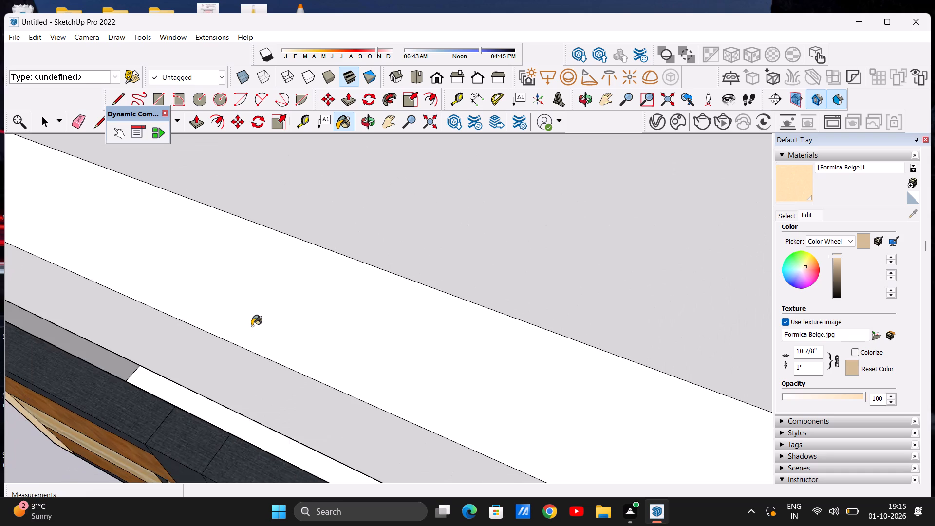
scroll(252, 326, "down", 18)
scroll(215, 365, "up", 6)
middle_click_drag(265, 354, 243, 352)
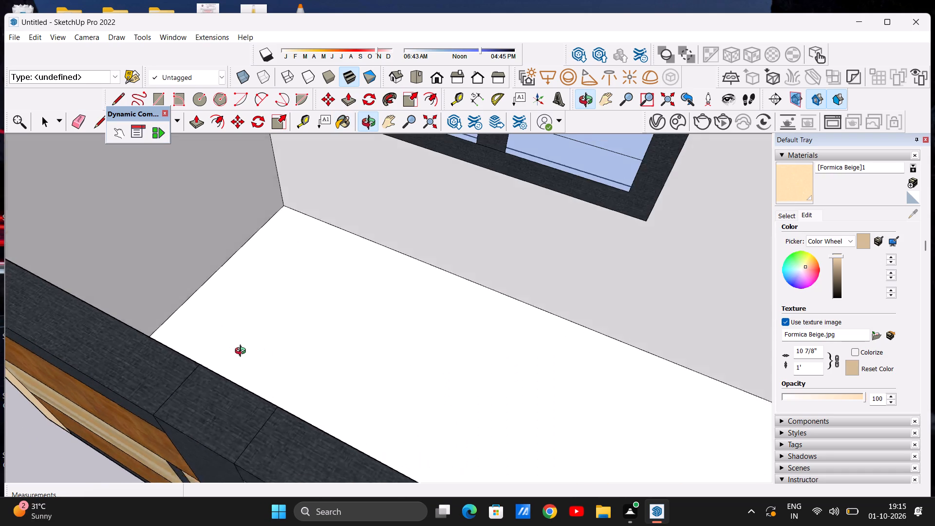
middle_click_drag(243, 352, 272, 343)
scroll(267, 339, "up", 5)
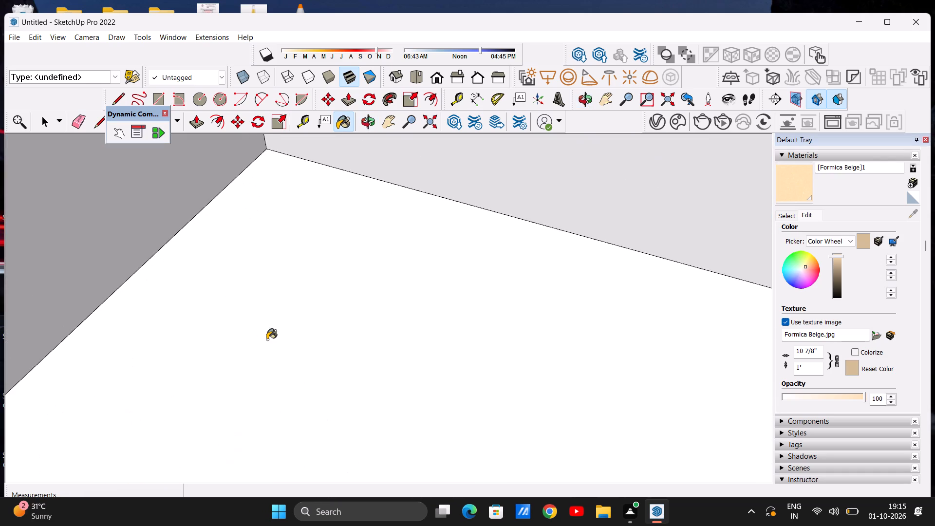
scroll(267, 339, "up", 1)
middle_click_drag(267, 339, 150, 348)
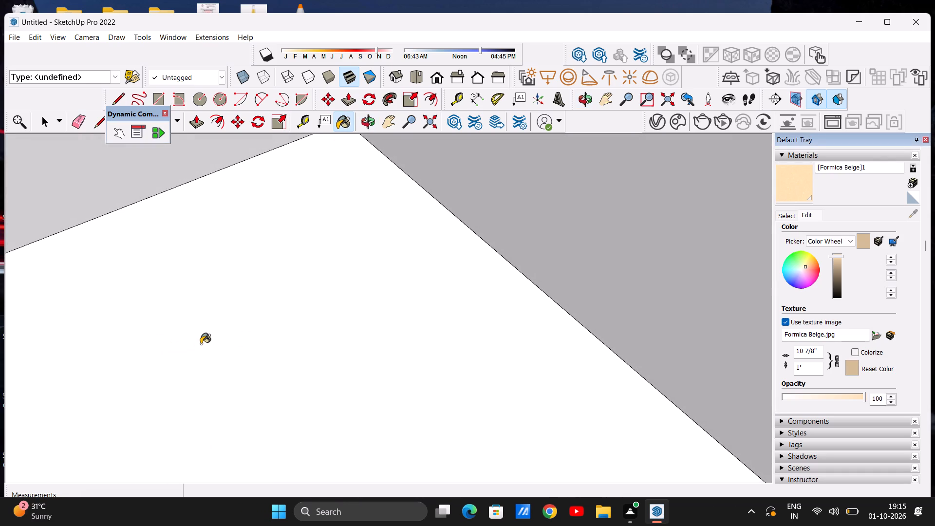
scroll(207, 342, "down", 4)
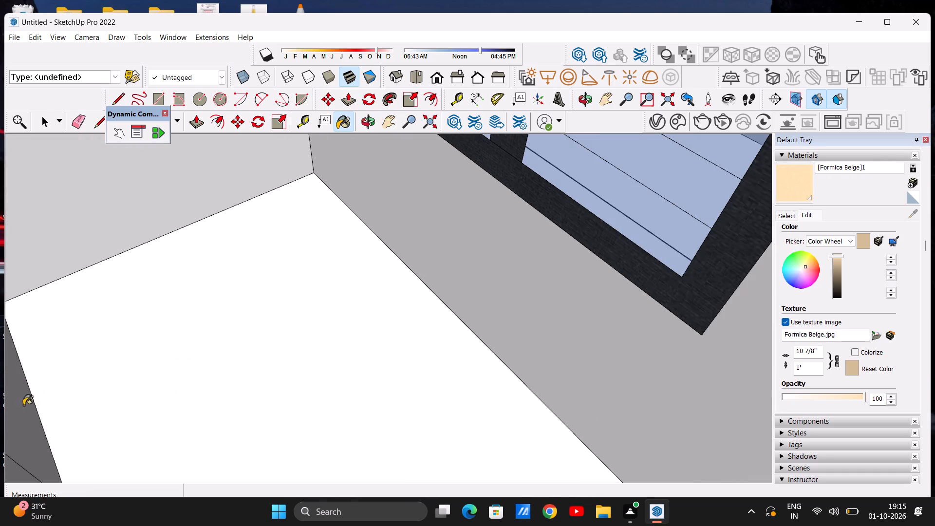
left_click(19, 404)
key("space")
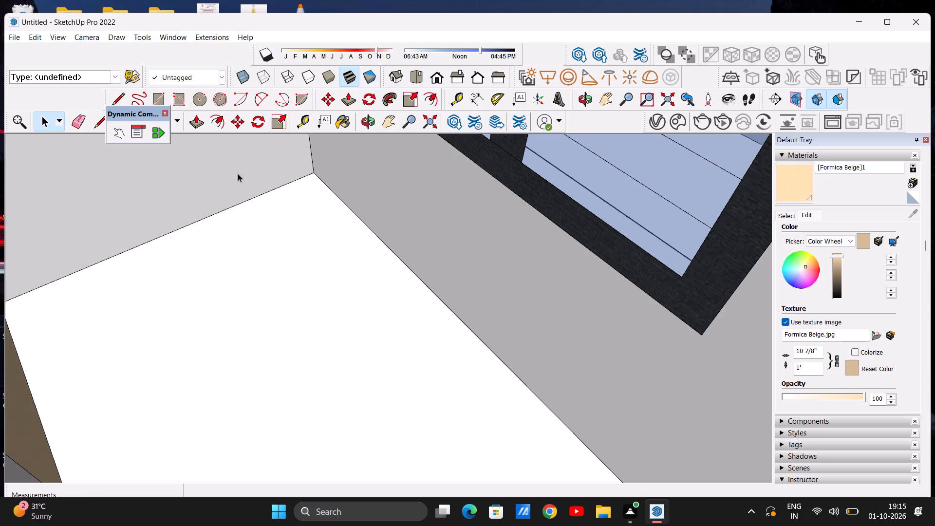
Paint the inner side face of the ground-floor opening, above the short gate post beside the brown trim, in Formica Beige.
scroll(257, 254, "down", 5)
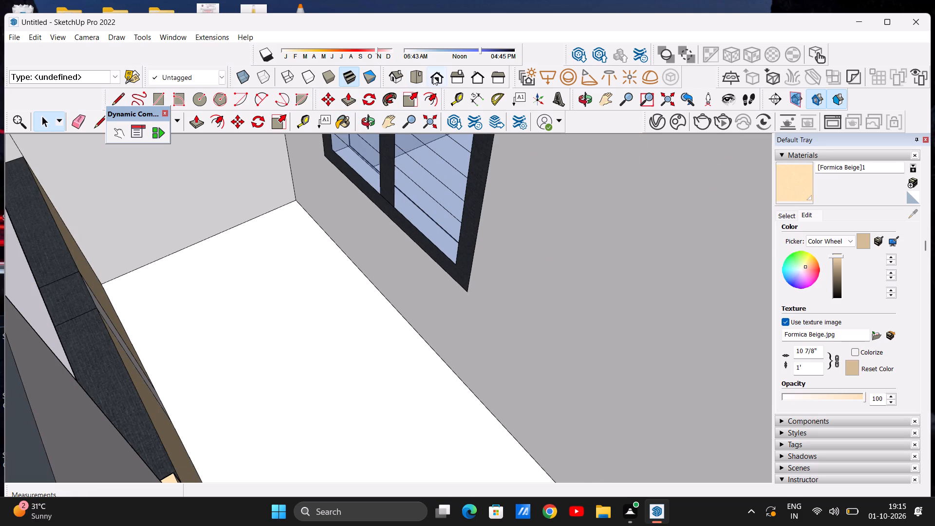
left_click(433, 77)
scroll(290, 244, "down", 16)
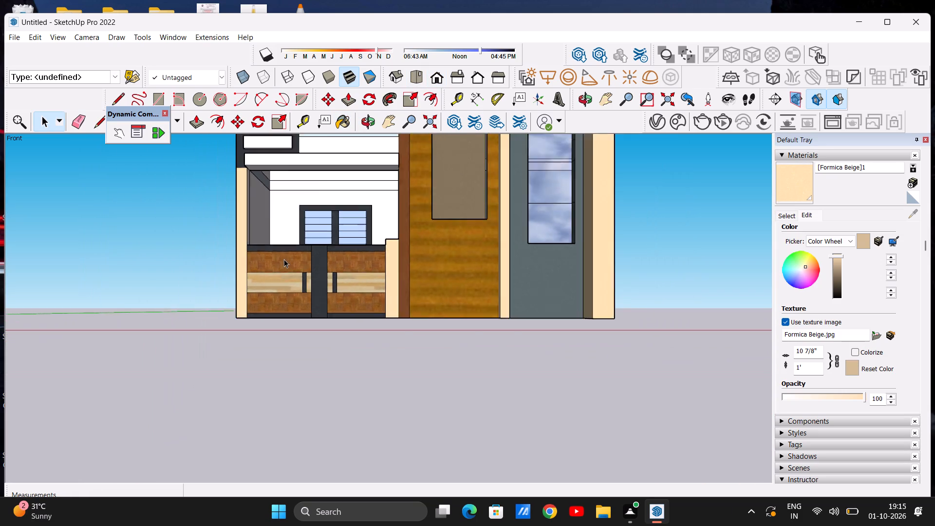
scroll(284, 259, "down", 9)
scroll(302, 159, "up", 2)
middle_click_drag(308, 236, 338, 249)
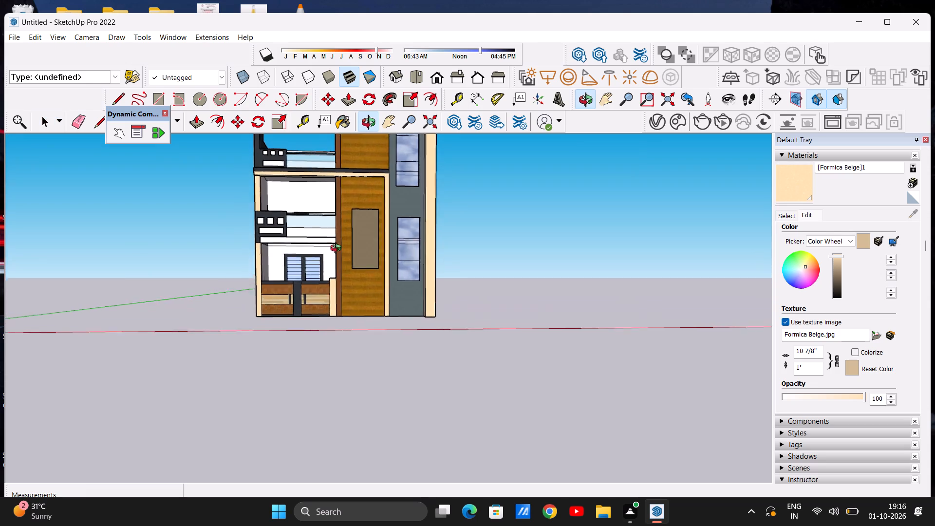
middle_click_drag(338, 249, 435, 311)
left_click(788, 193)
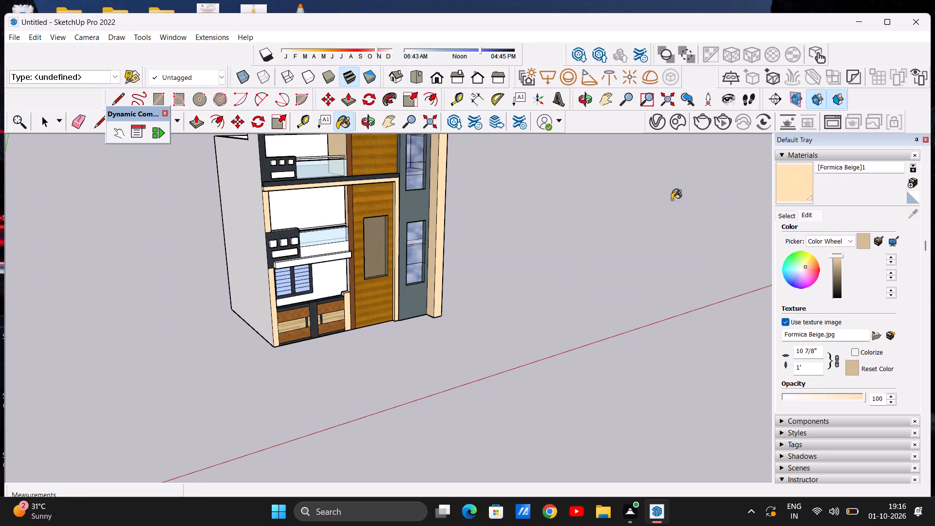
scroll(361, 273, "up", 11)
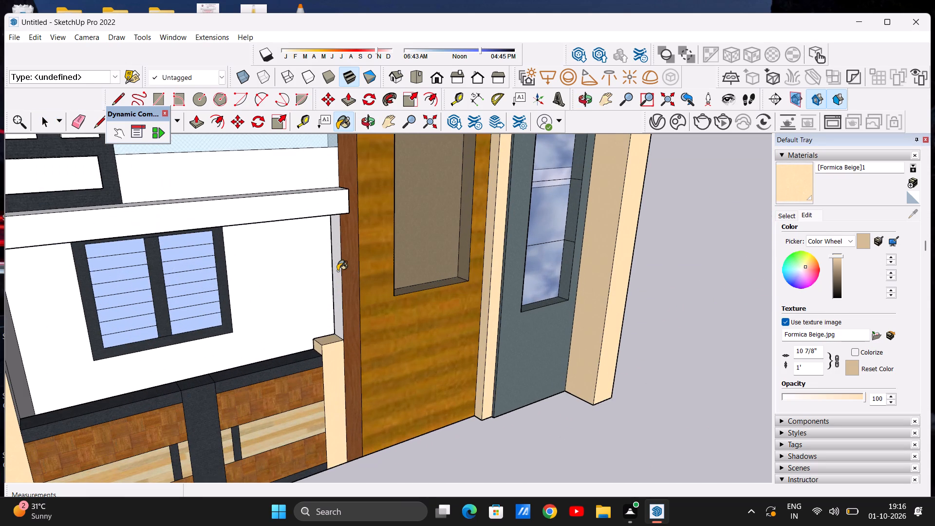
left_click(336, 270)
Paint the white parapet strip below the middle-floor balcony's glass railing with the lightened Formica Beige.
scroll(334, 278, "down", 5)
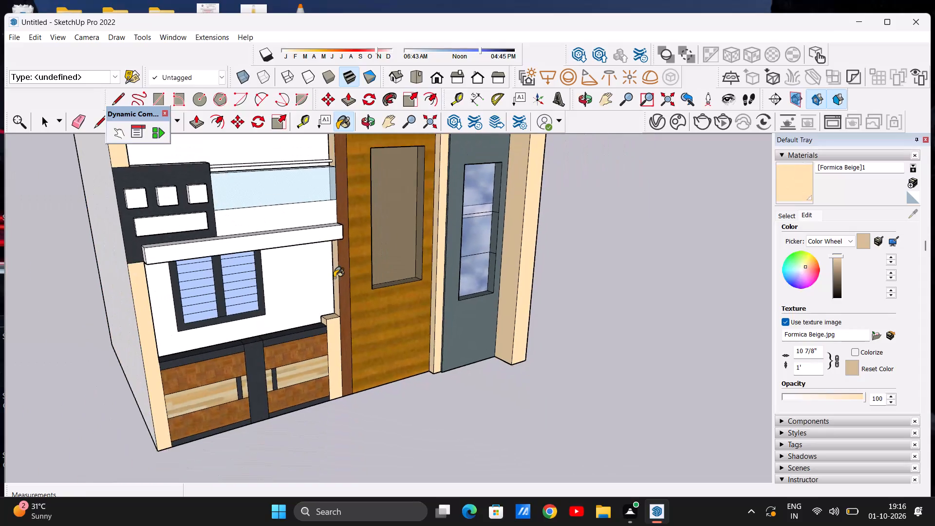
scroll(334, 278, "down", 7)
middle_click_drag(333, 276, 291, 267)
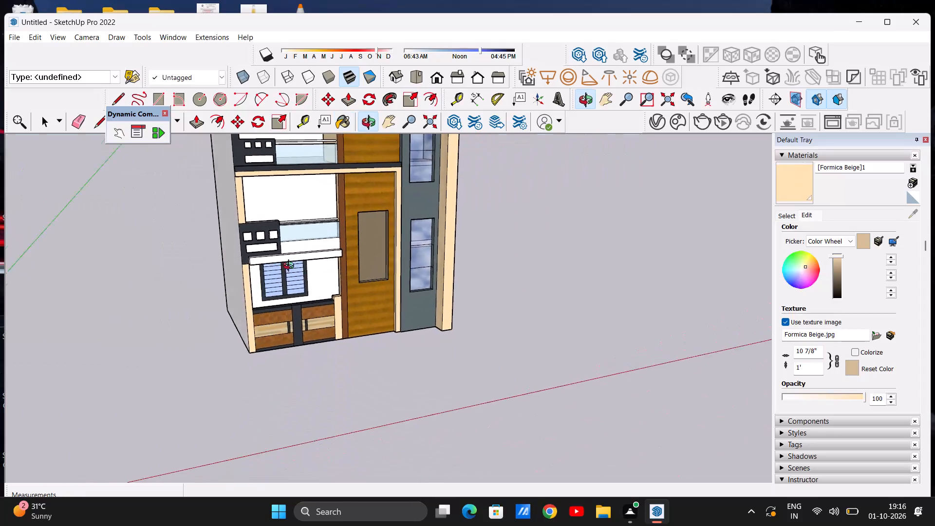
middle_click_drag(291, 267, 217, 264)
scroll(334, 249, "up", 9)
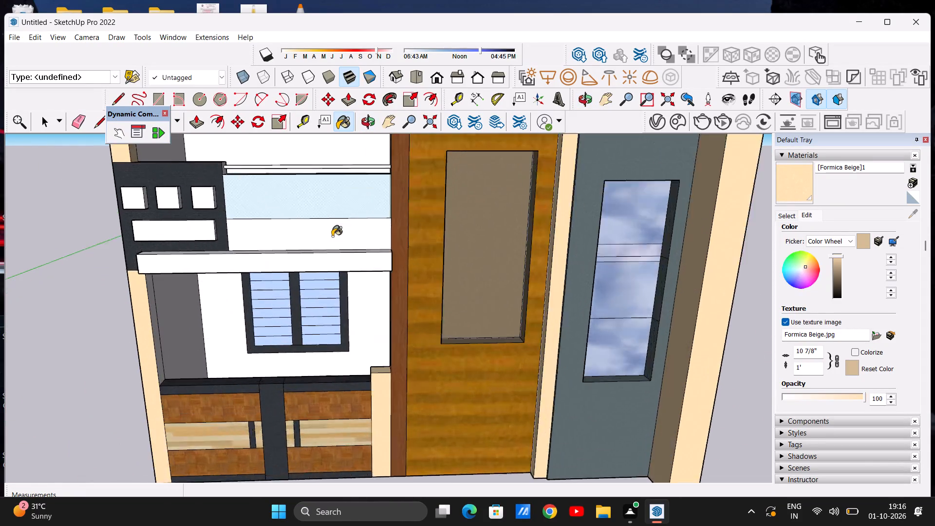
scroll(332, 236, "up", 4)
left_click(326, 234)
Paint the front, top and corner-pier end faces of the projecting slab band above the ground-floor window in Formica Beige.
left_click(319, 271)
left_click(318, 257)
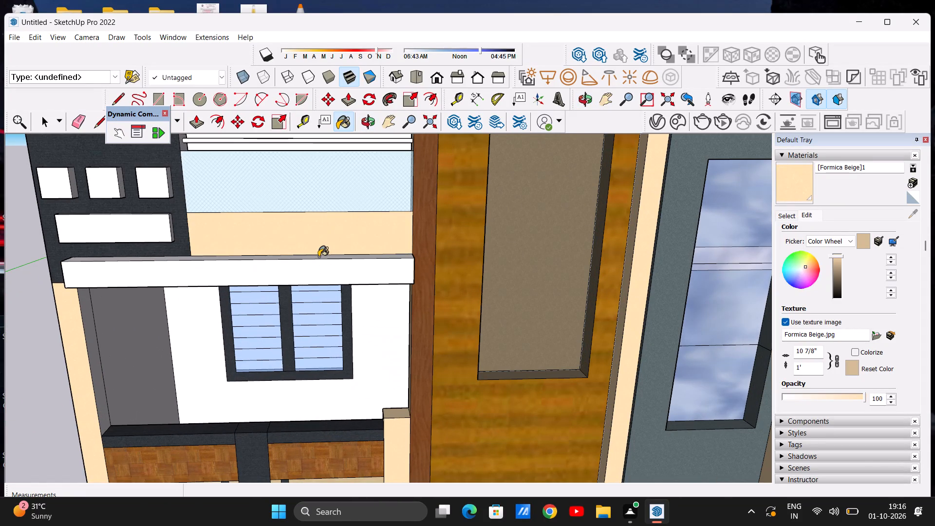
scroll(319, 262, "down", 2)
middle_click_drag(301, 263, 395, 250)
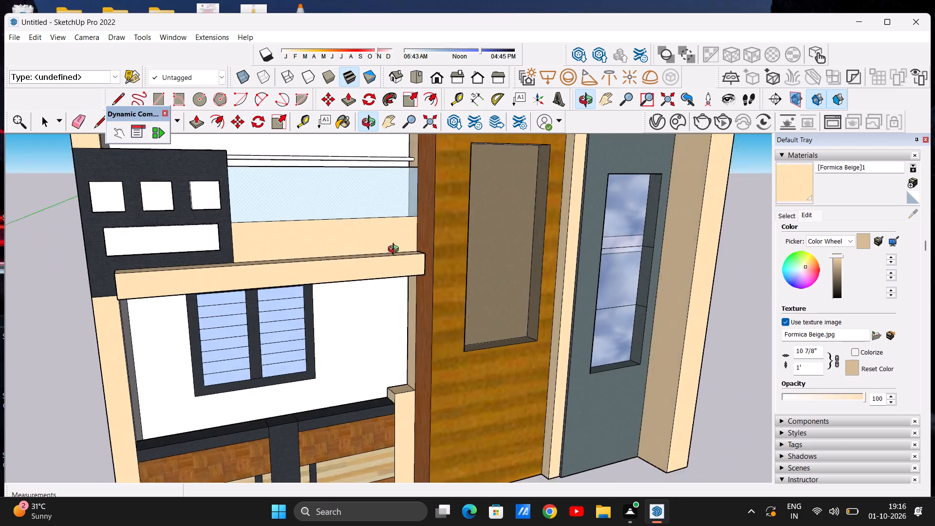
middle_click_drag(395, 250, 515, 247)
scroll(233, 298, "up", 4)
left_click(256, 294)
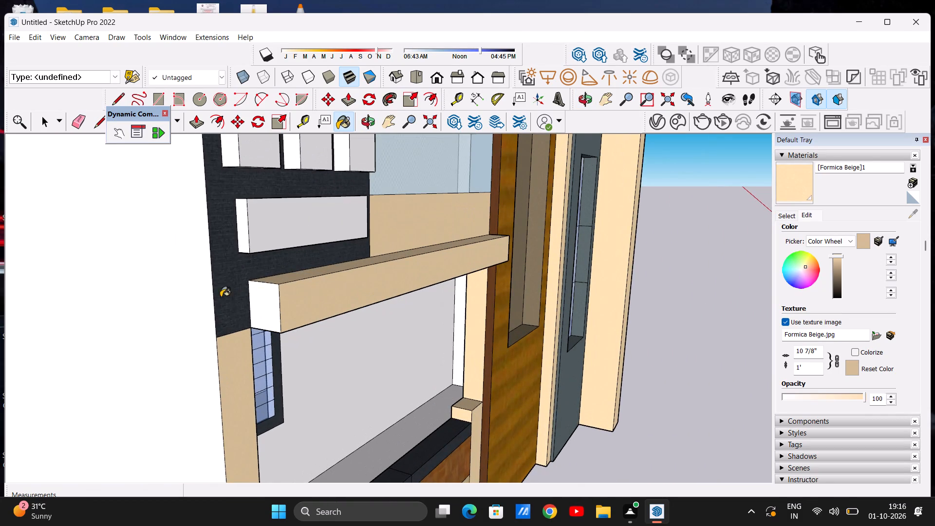
Paint the projecting slab band's other end face, beside the brown trim, with the lightened Formica Beige.
scroll(206, 300, "down", 11)
middle_click_drag(252, 300, 149, 294)
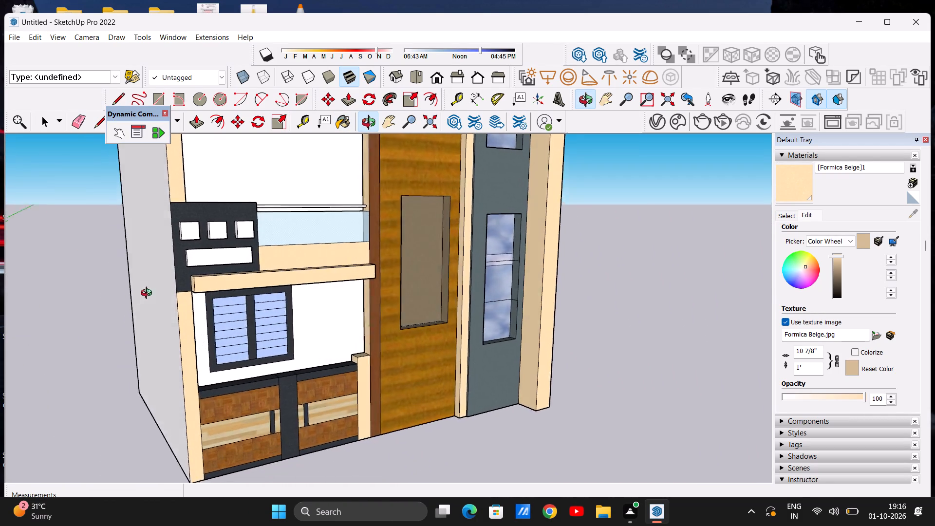
middle_click_drag(149, 294, 116, 313)
scroll(198, 301, "up", 5)
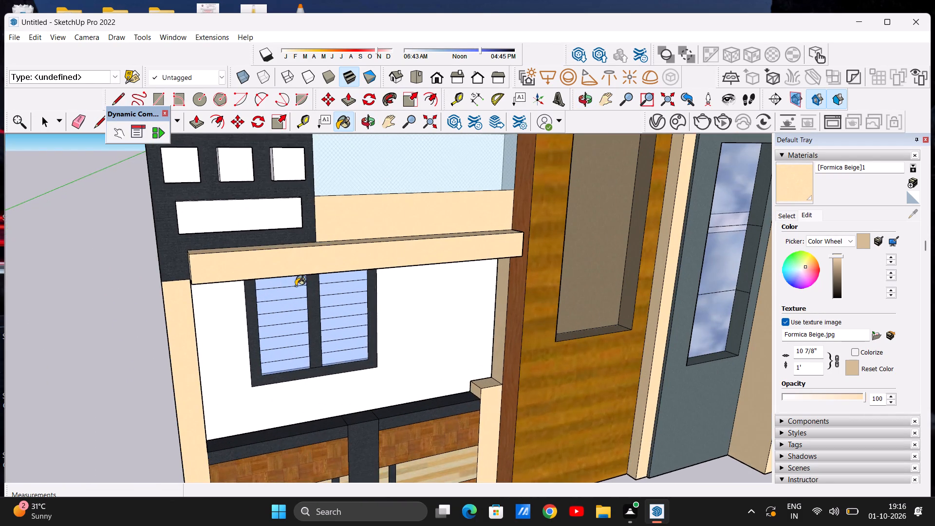
scroll(296, 285, "up", 2)
middle_click_drag(294, 280, 68, 285)
scroll(376, 289, "up", 5)
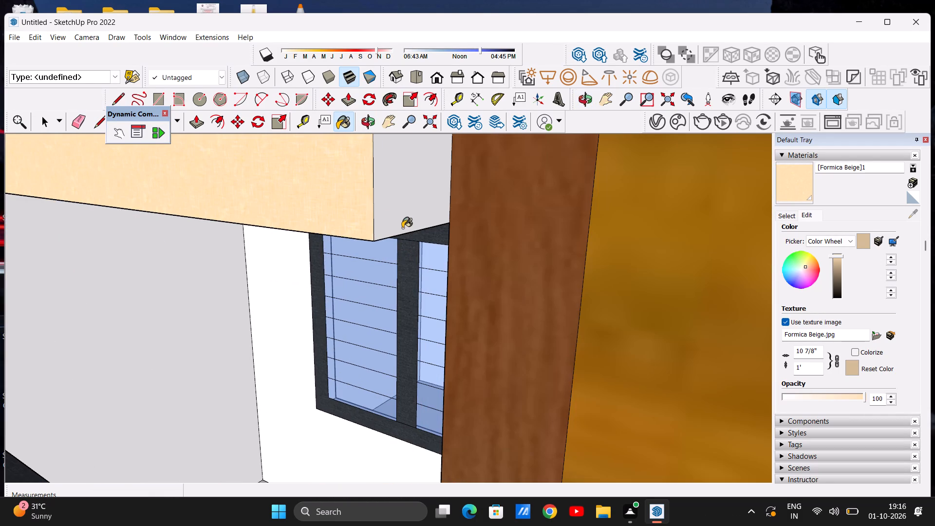
left_click(401, 223)
scroll(398, 283, "down", 5)
key("space")
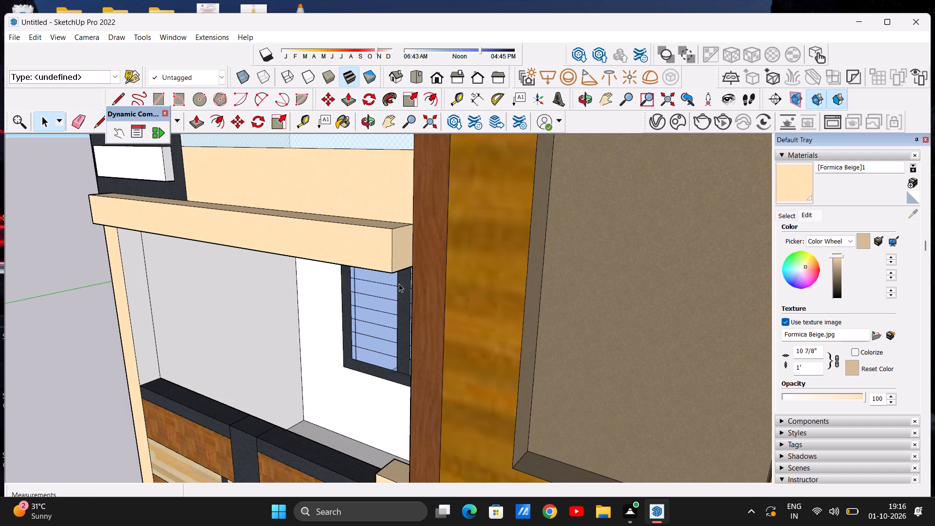
Extend the free end of the projecting slab band above the ground-floor window 9" outward with Push/Pull, to the building's side edge.
scroll(407, 283, "down", 8)
key("p")
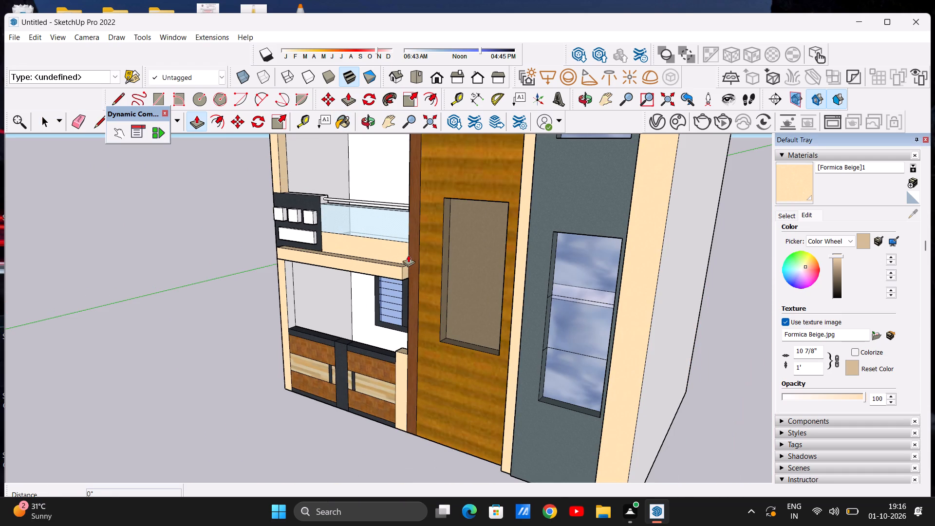
middle_click_drag(213, 250, 486, 240)
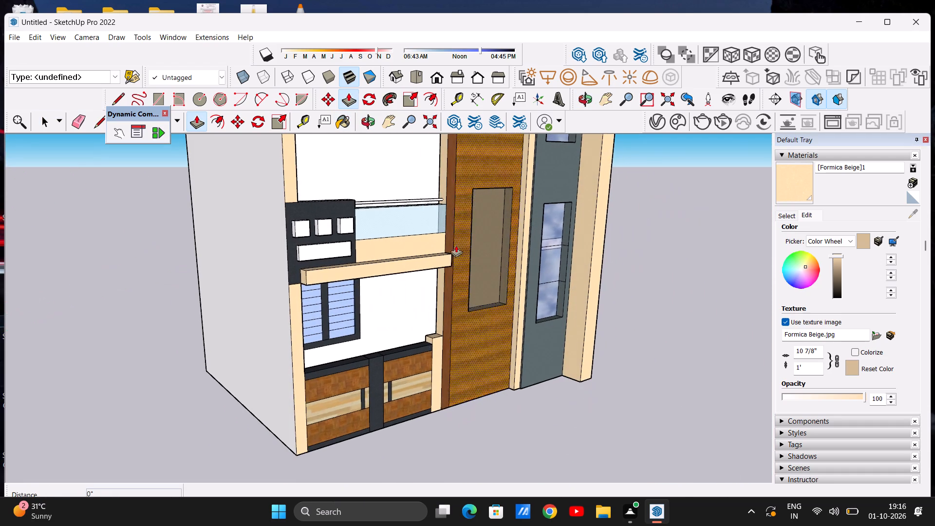
scroll(304, 277, "up", 12)
left_click(303, 271)
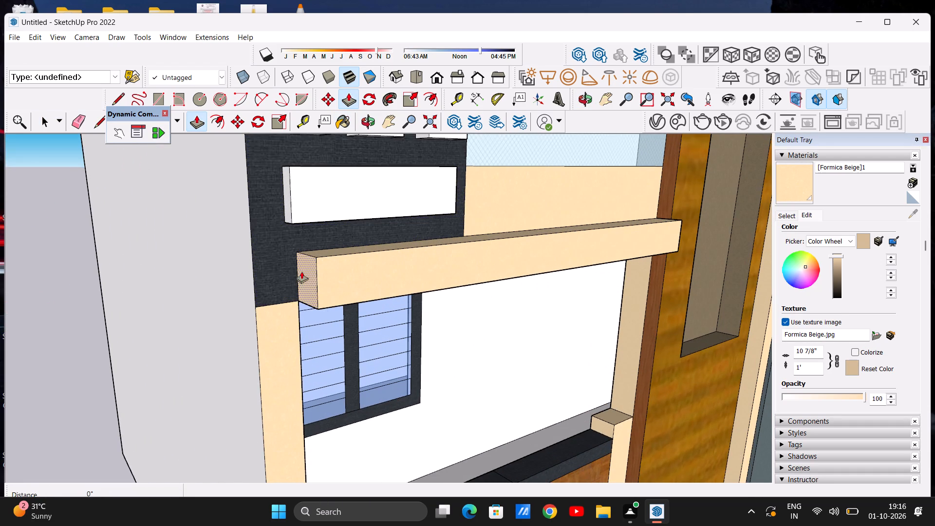
left_click(252, 259)
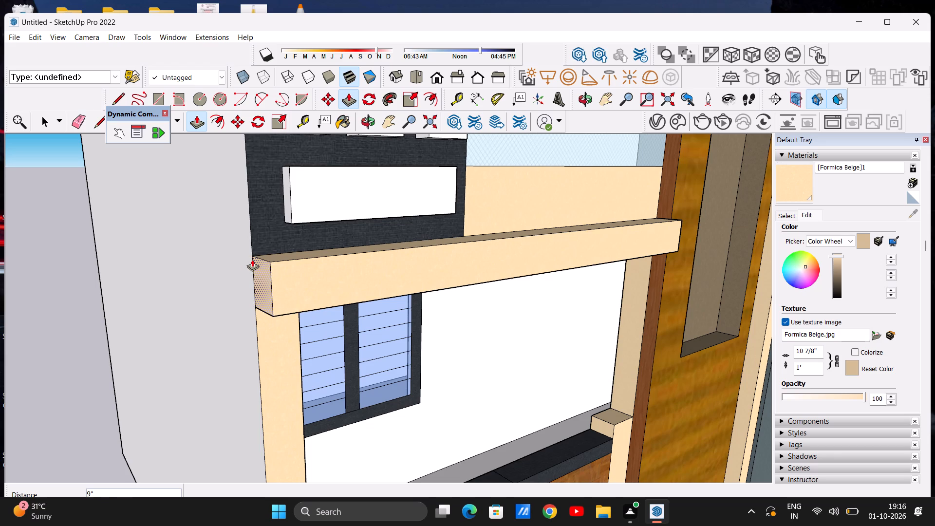
key("space")
Examine the building's front elevation, balconies, side wall, rear and rooftop from several angles.
scroll(213, 261, "down", 17)
middle_click_drag(239, 268, 141, 255)
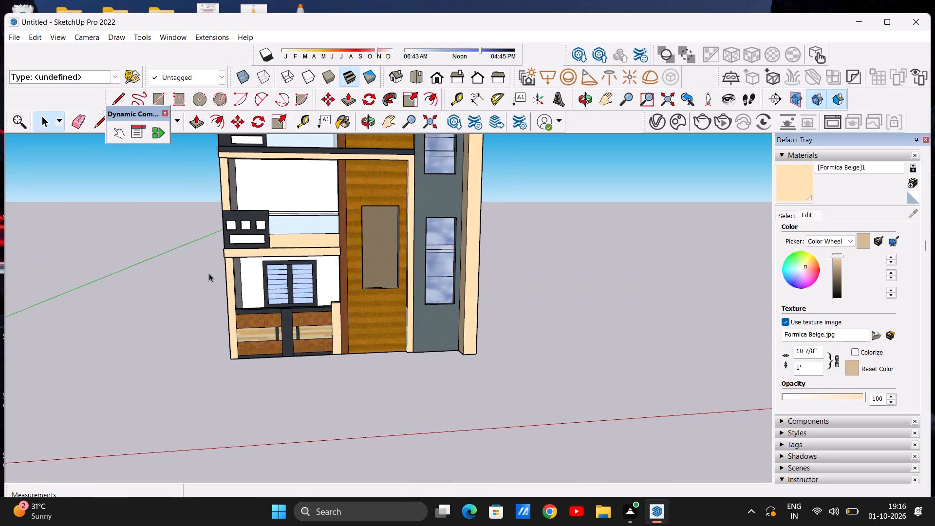
scroll(209, 273, "up", 2)
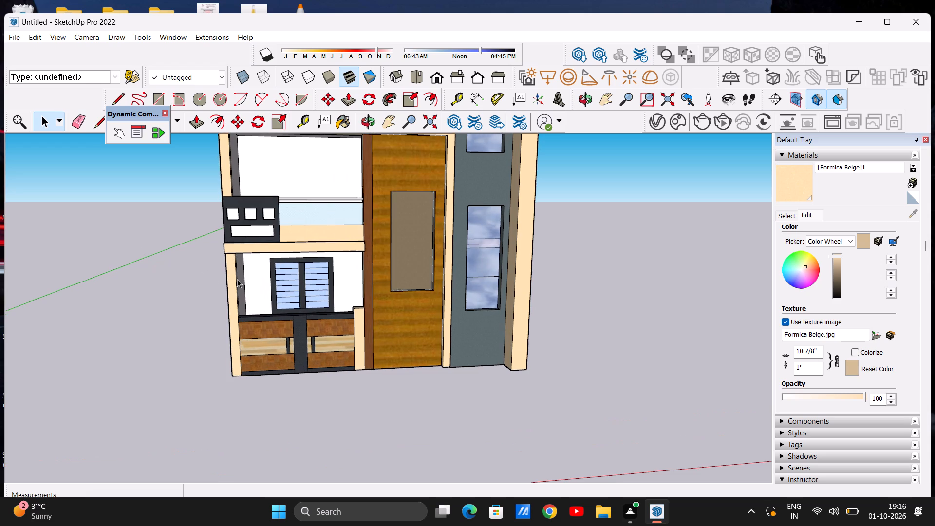
scroll(237, 279, "up", 6)
scroll(237, 279, "down", 3)
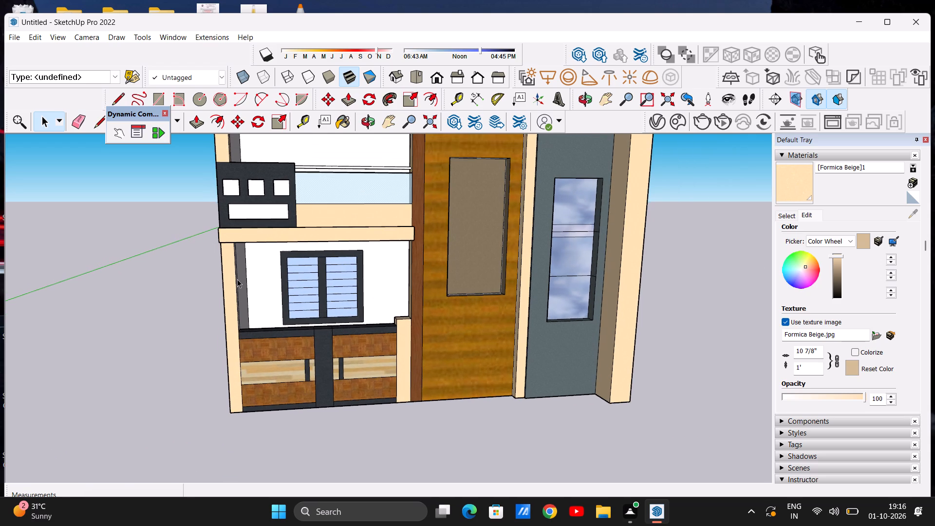
scroll(230, 292, "down", 11)
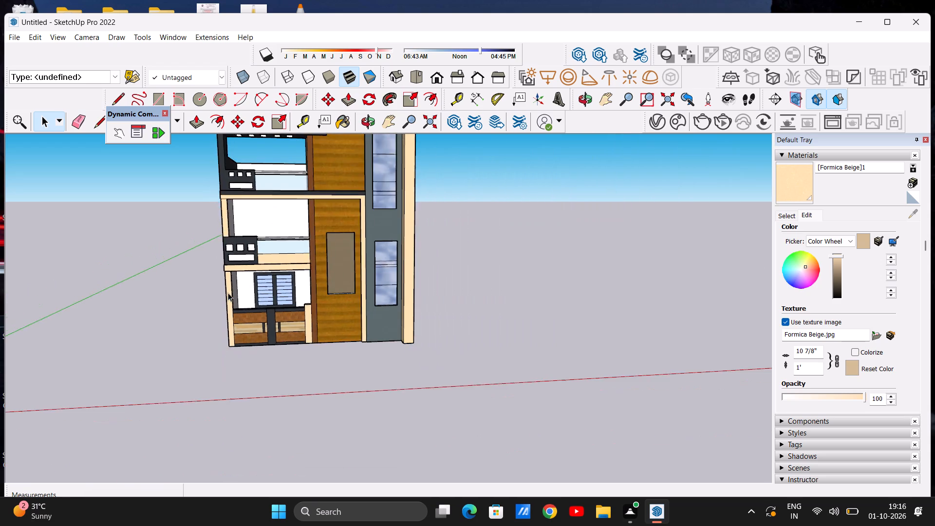
scroll(228, 293, "down", 3)
scroll(231, 206, "up", 7)
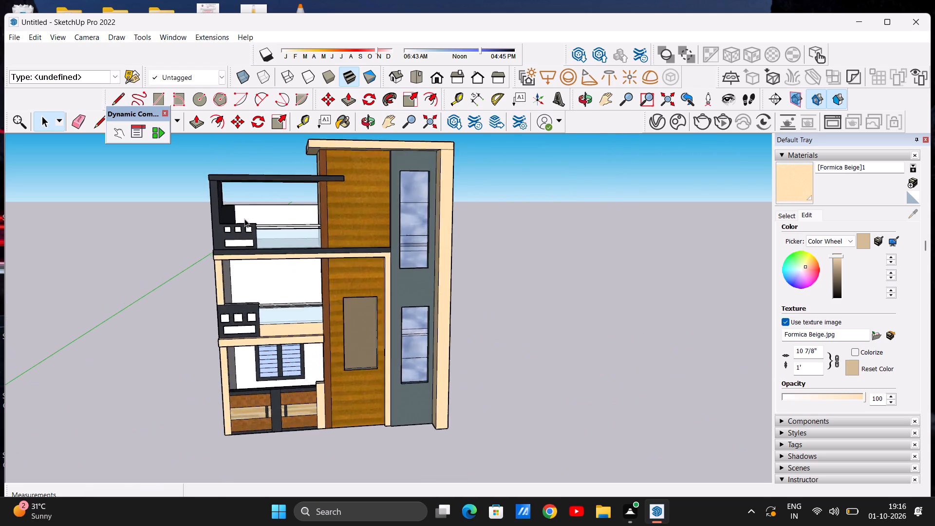
scroll(244, 219, "up", 11)
middle_click_drag(276, 227, 143, 252)
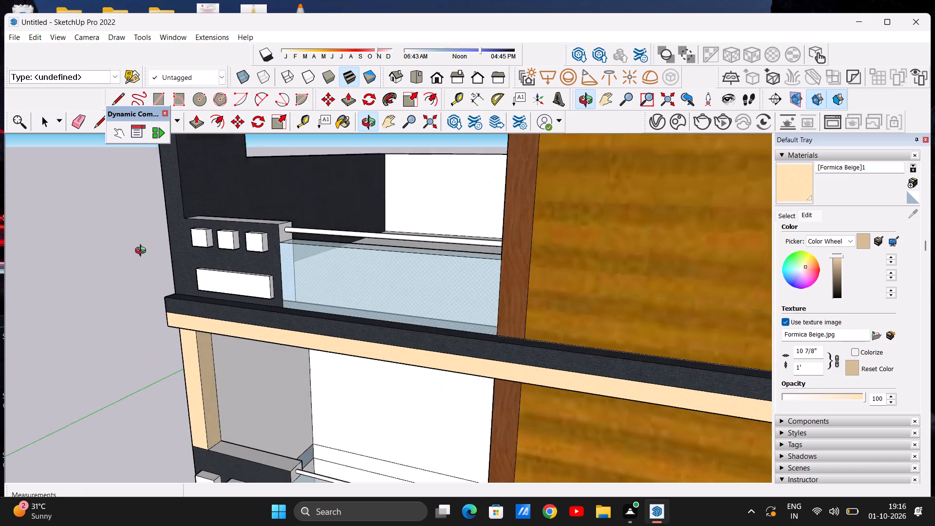
middle_click_drag(143, 252, 234, 259)
scroll(216, 267, "down", 10)
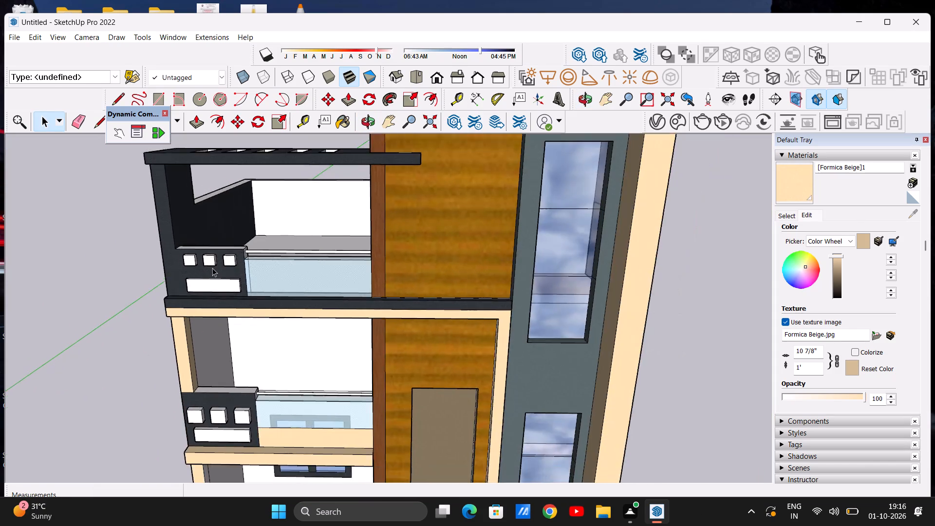
scroll(212, 268, "down", 7)
middle_click_drag(168, 259, 355, 225)
middle_click_drag(178, 261, 237, 271)
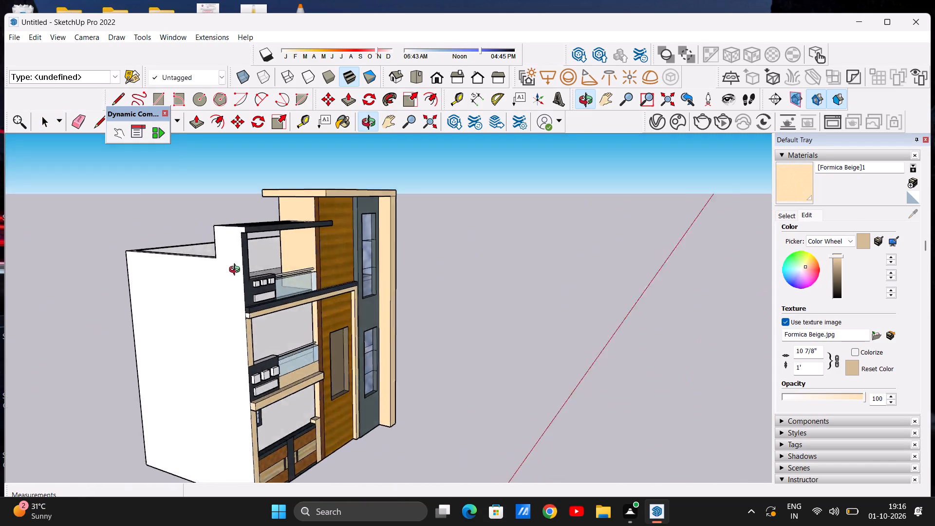
middle_click_drag(237, 271, 375, 290)
middle_click_drag(248, 253, 416, 264)
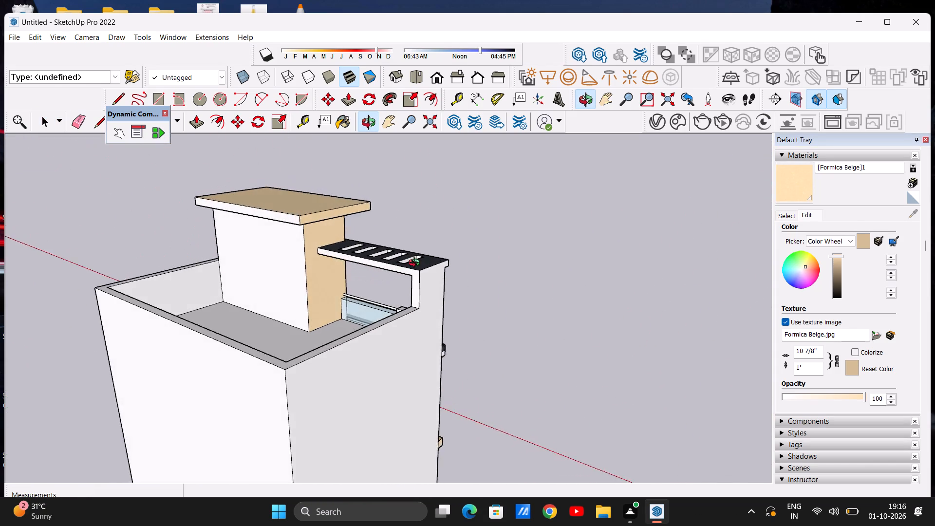
middle_click_drag(416, 264, 509, 245)
middle_click_drag(342, 246, 410, 255)
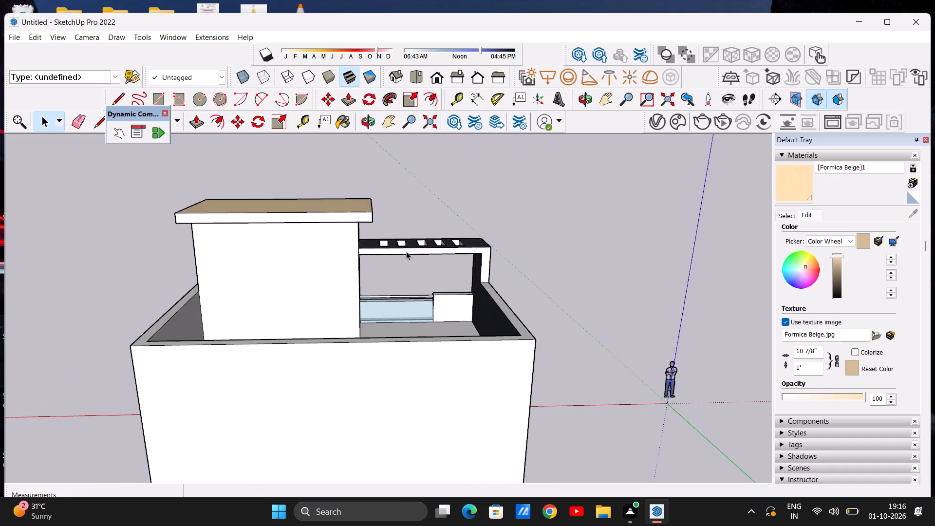
scroll(387, 260, "up", 7)
scroll(323, 223, "down", 8)
middle_click_drag(375, 310, 337, 292)
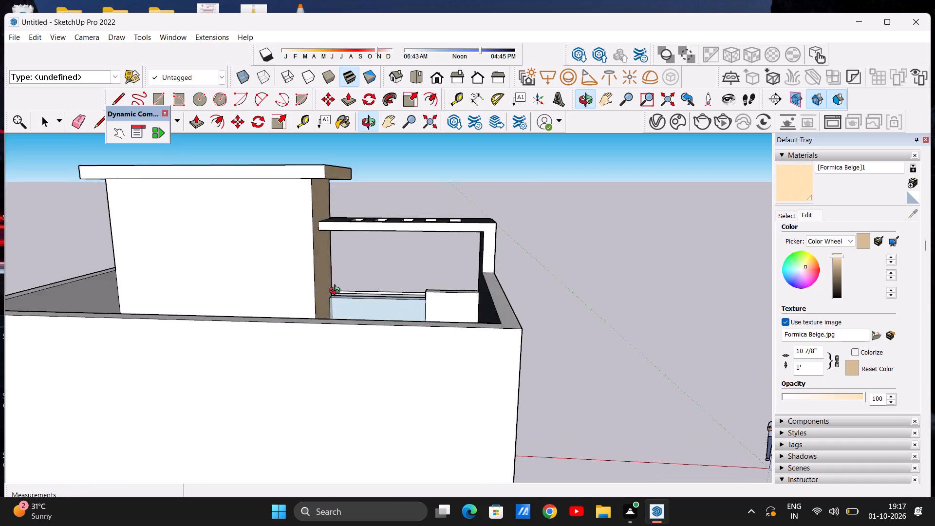
middle_click_drag(337, 292, 144, 294)
middle_click_drag(368, 298, 96, 298)
middle_click_drag(367, 304, 194, 291)
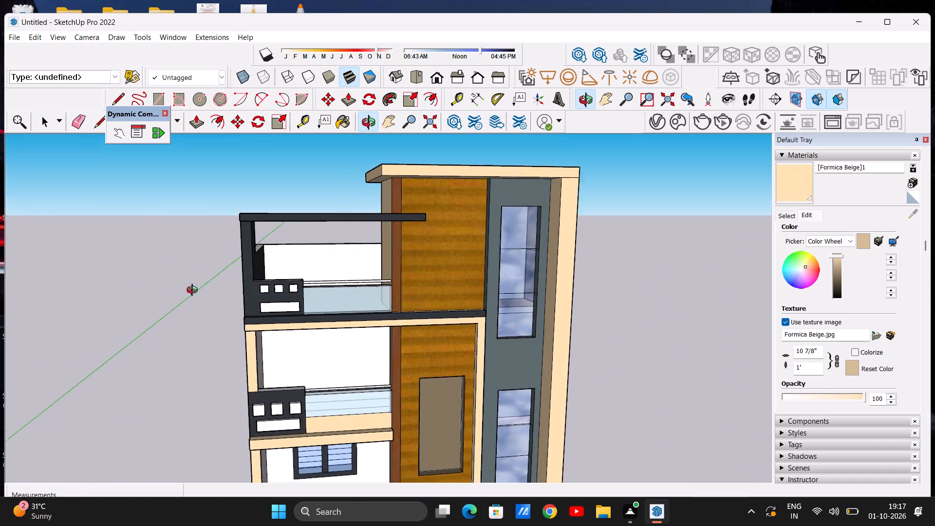
middle_click_drag(194, 291, 197, 293)
scroll(243, 281, "down", 13)
scroll(271, 338, "up", 7)
scroll(324, 316, "down", 6)
scroll(280, 359, "up", 8)
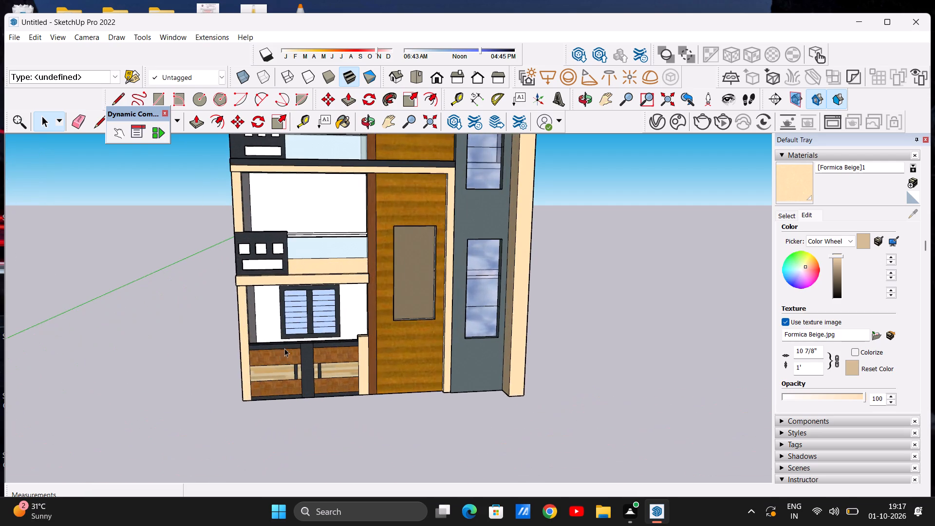
scroll(305, 299, "down", 6)
scroll(290, 224, "up", 9)
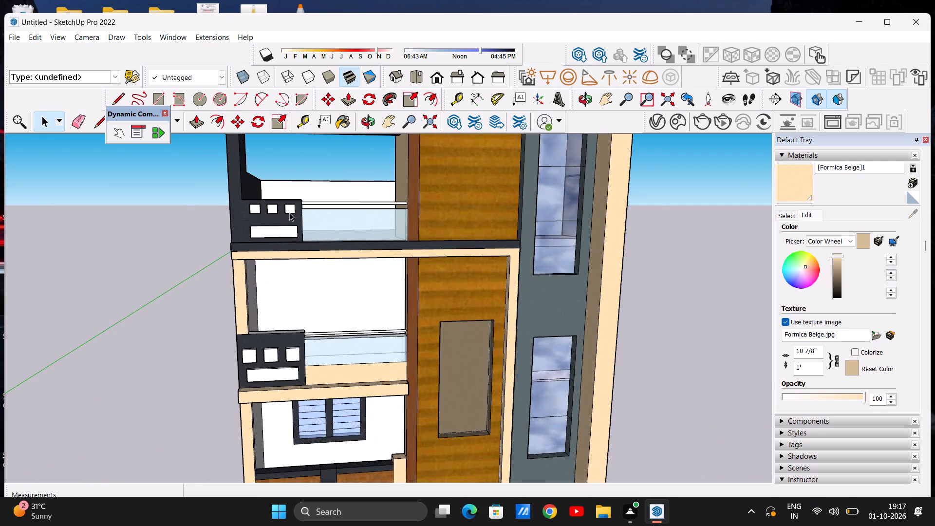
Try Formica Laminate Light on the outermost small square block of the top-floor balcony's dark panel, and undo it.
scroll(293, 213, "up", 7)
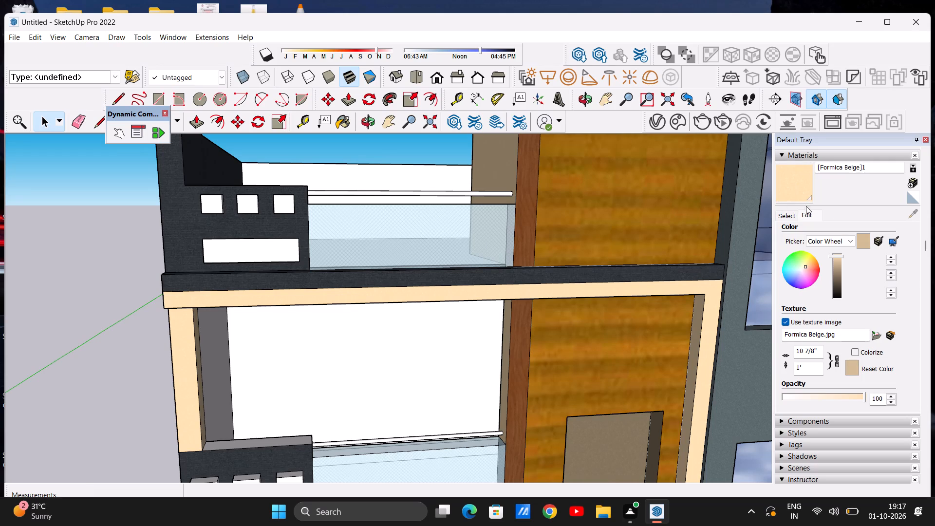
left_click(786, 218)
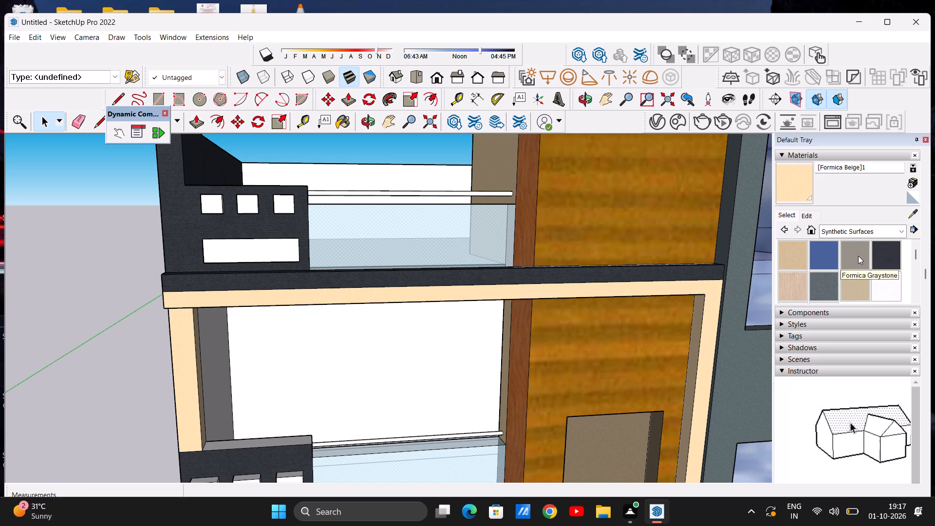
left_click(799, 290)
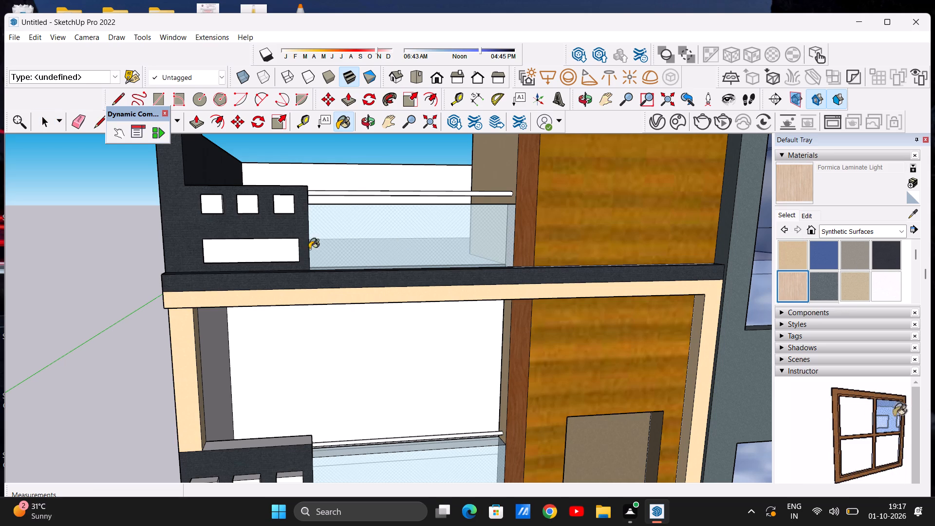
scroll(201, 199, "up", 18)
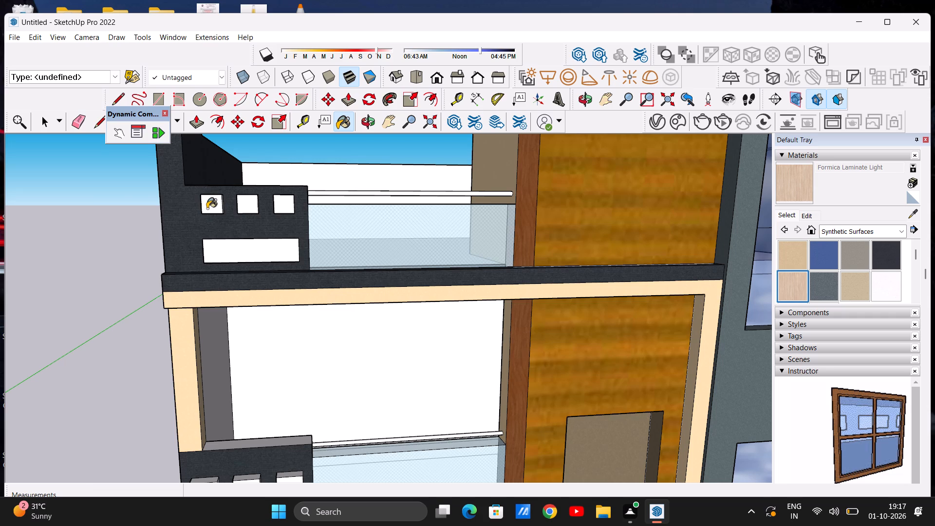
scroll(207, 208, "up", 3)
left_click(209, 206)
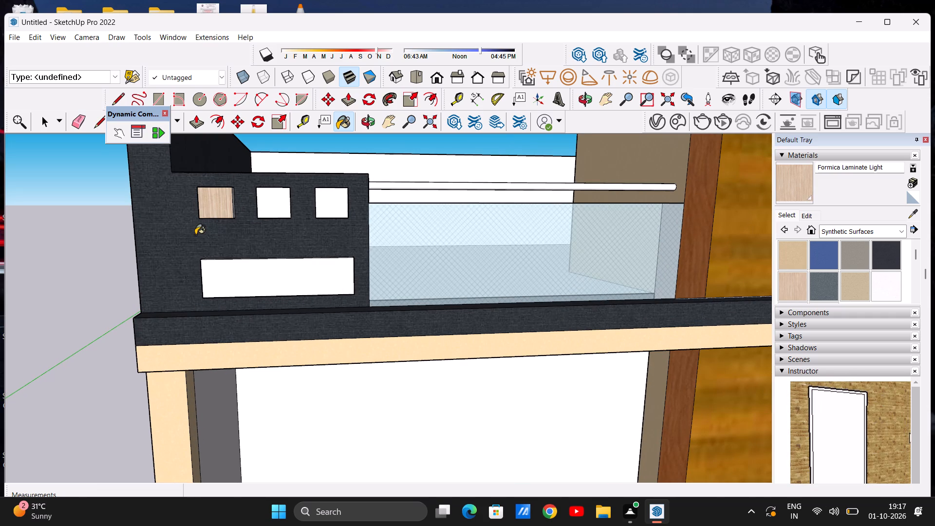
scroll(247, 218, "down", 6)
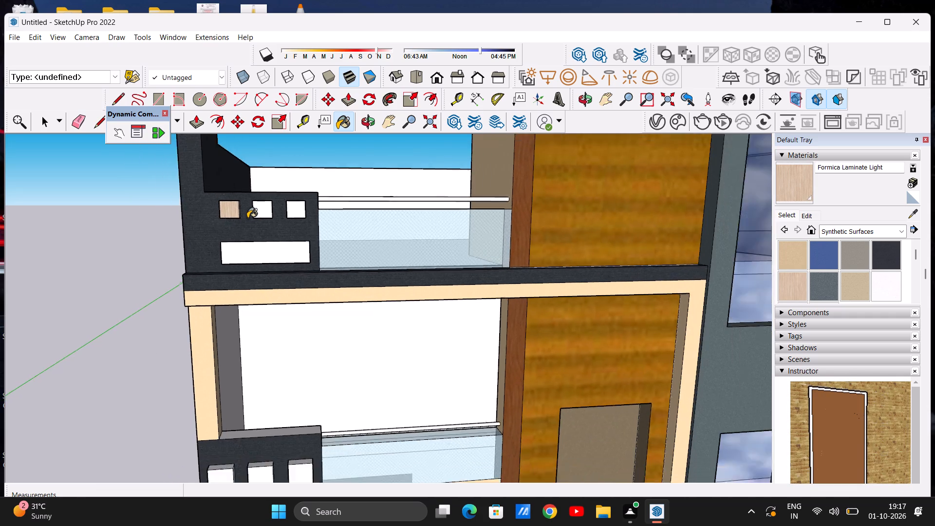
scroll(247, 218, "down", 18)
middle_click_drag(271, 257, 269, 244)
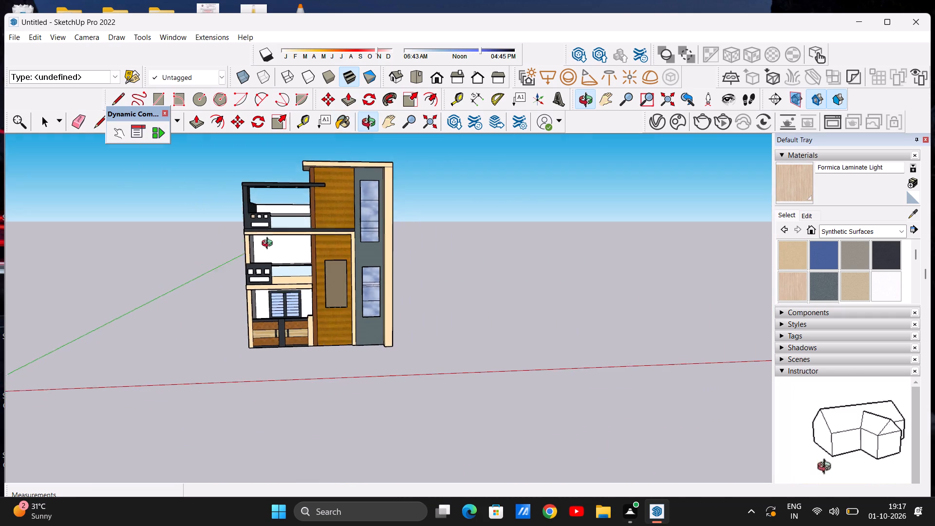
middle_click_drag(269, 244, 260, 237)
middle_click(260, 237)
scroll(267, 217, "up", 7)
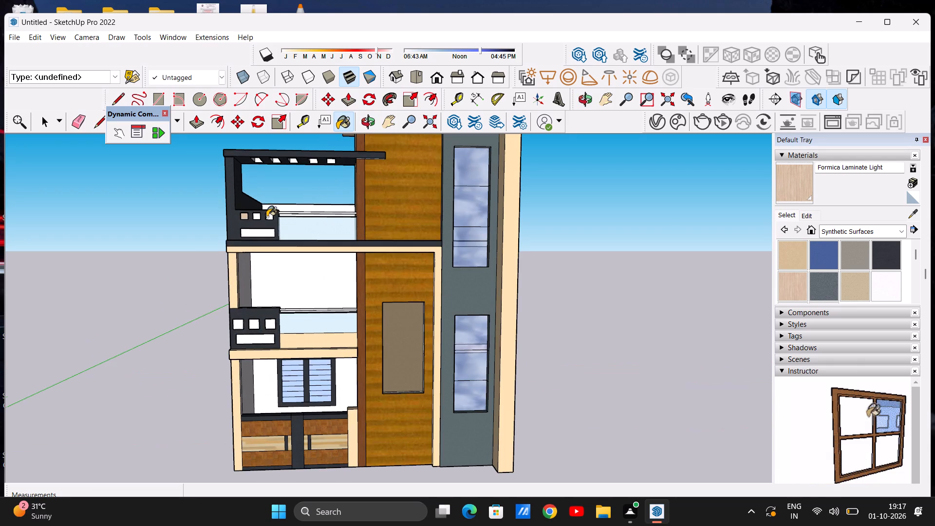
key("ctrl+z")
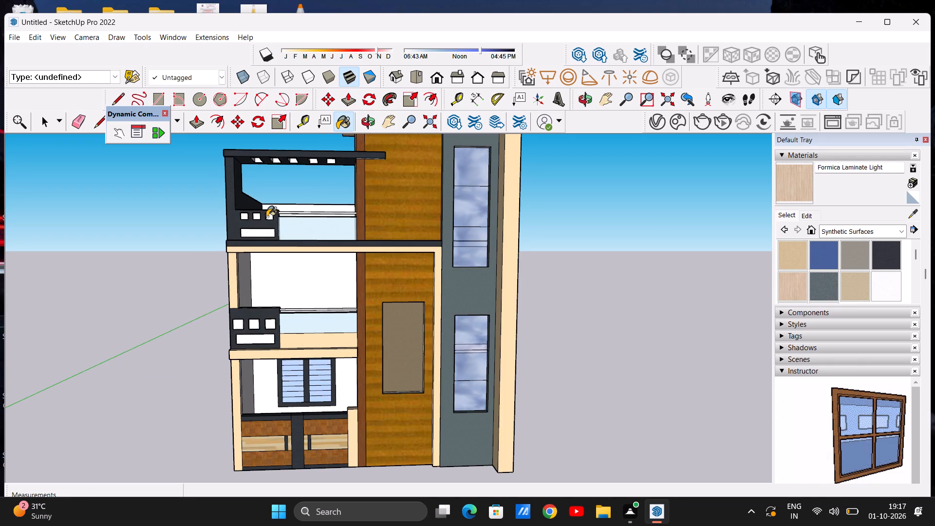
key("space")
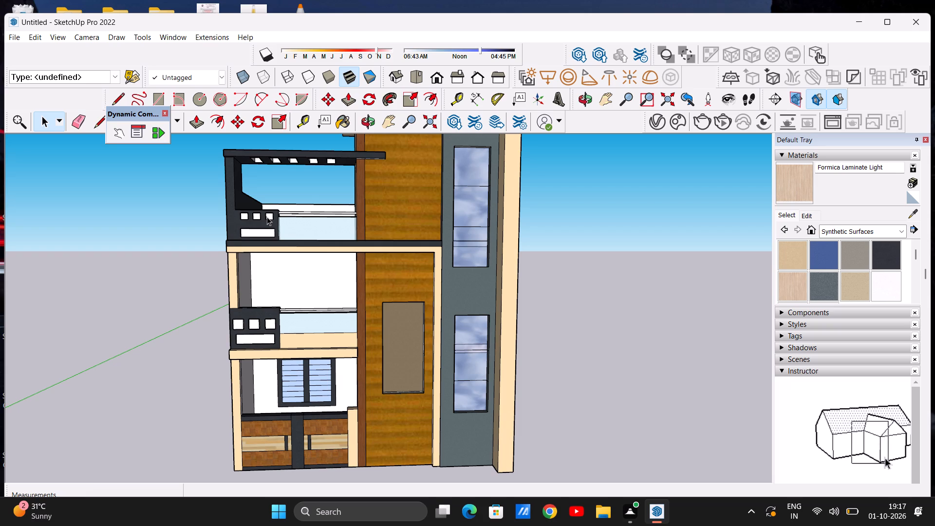
Paint the inner end face and top of the top-floor balcony's dark panel and its handrail in Formica Laminate Dark.
scroll(297, 273, "down", 14)
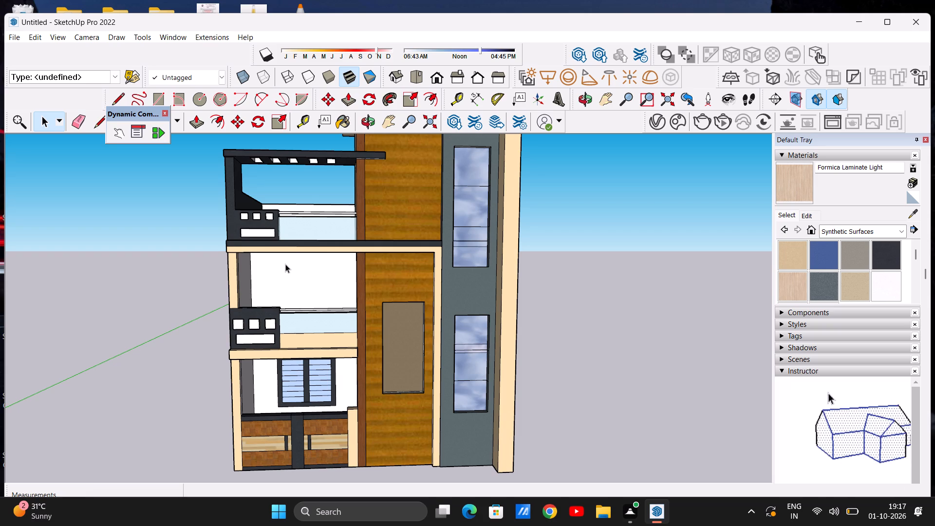
scroll(285, 264, "down", 6)
scroll(285, 228, "up", 9)
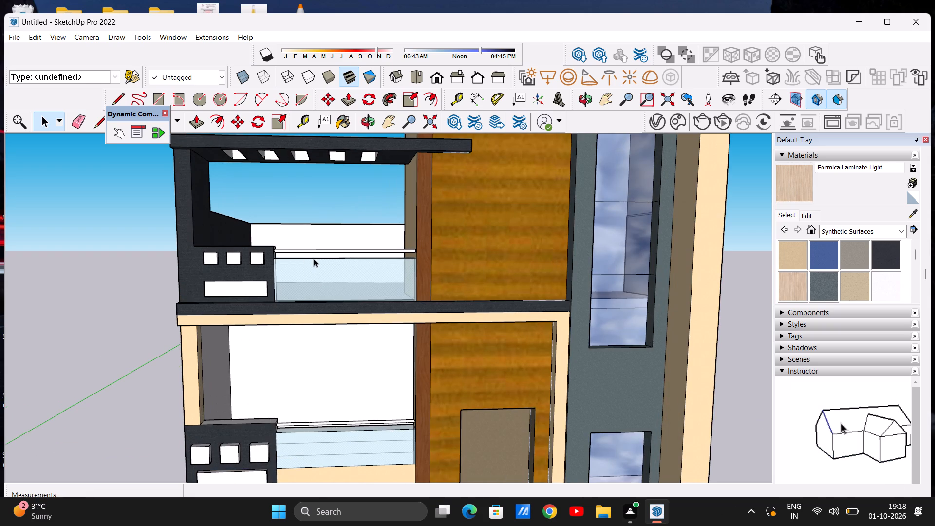
scroll(314, 259, "up", 6)
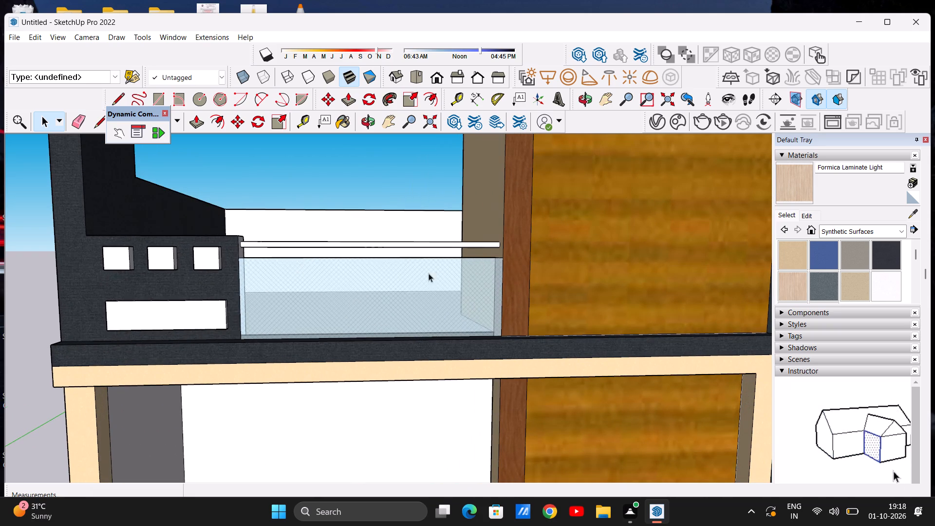
left_click(889, 250)
scroll(286, 256, "up", 3)
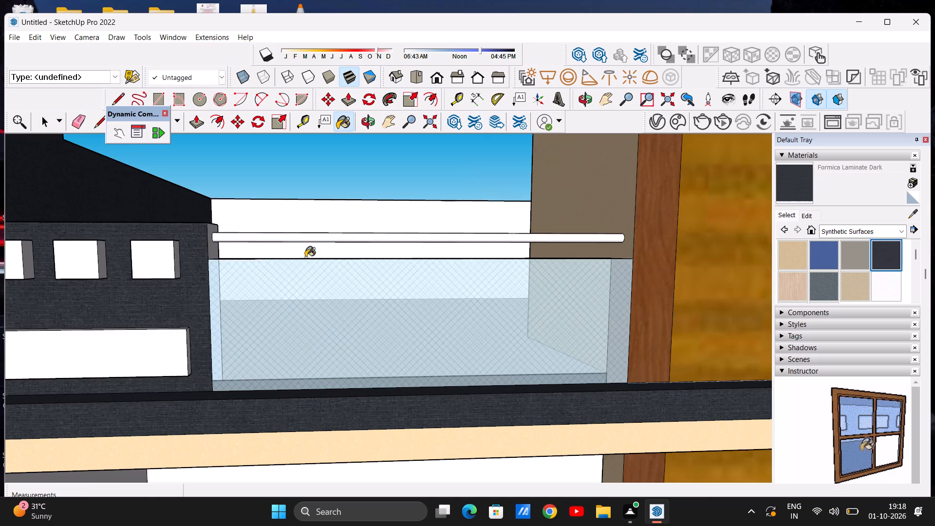
middle_click_drag(305, 257, 212, 303)
scroll(213, 258, "up", 6)
left_click(234, 234)
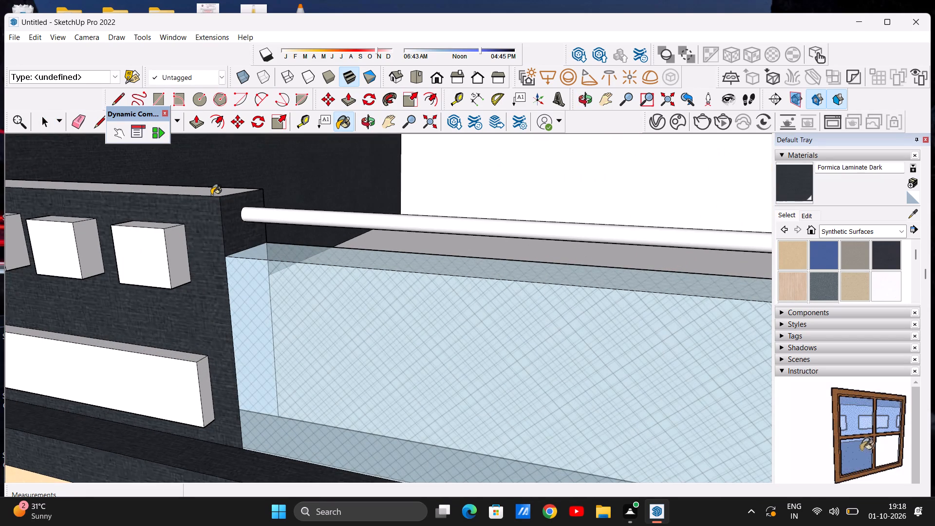
left_click(211, 195)
left_click(255, 215)
scroll(266, 255, "down", 12)
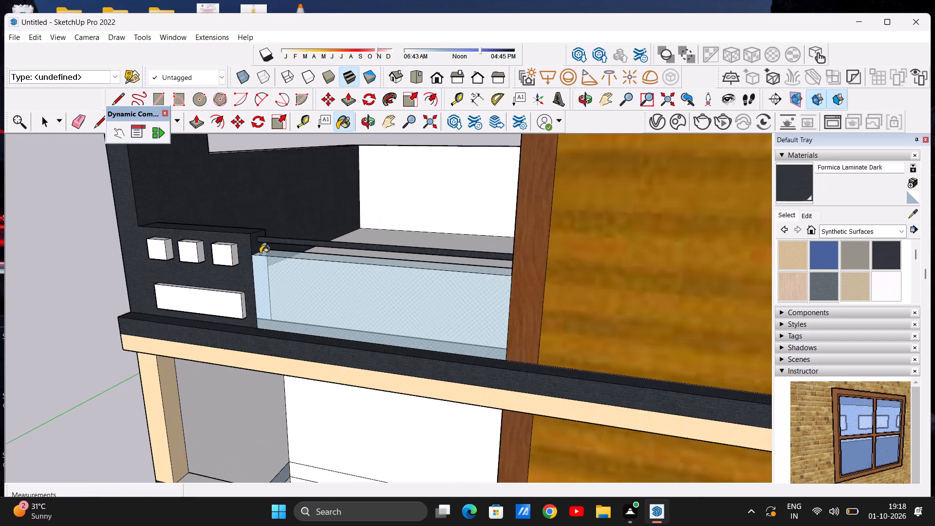
middle_click_drag(240, 266, 305, 218)
scroll(268, 257, "down", 7)
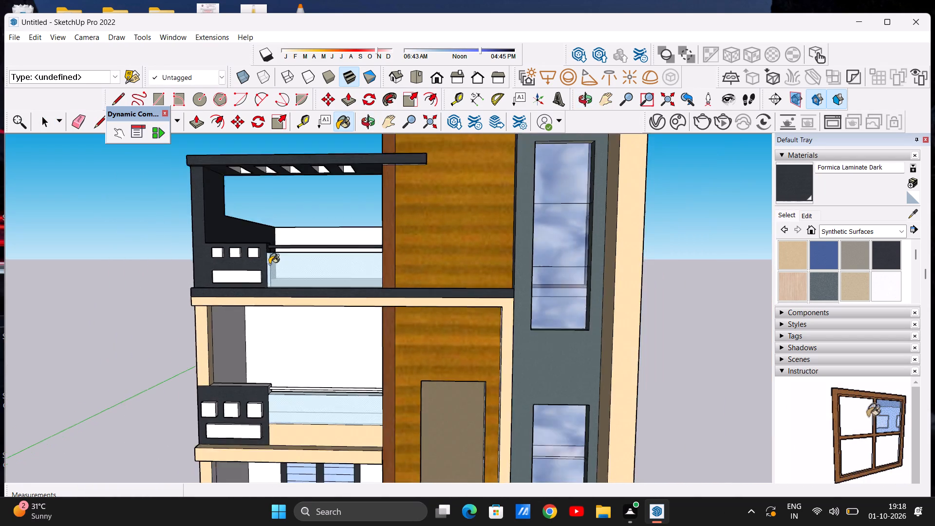
Paint the middle-floor balcony's dark panel top and inner end face, plus its handrail, in Formica Laminate Dark.
scroll(269, 264, "down", 4)
scroll(328, 251, "down", 4)
scroll(288, 331, "up", 6)
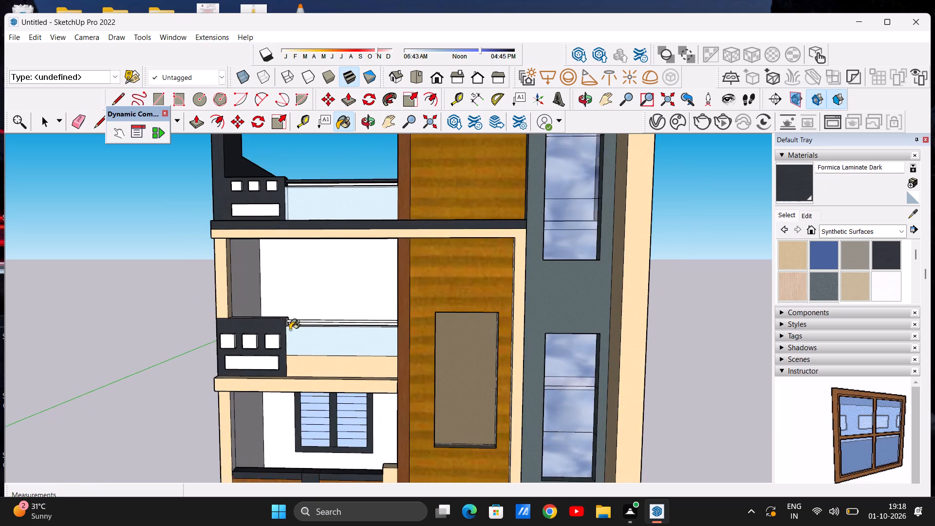
scroll(291, 326, "up", 7)
middle_click_drag(288, 322, 253, 378)
scroll(252, 329, "up", 7)
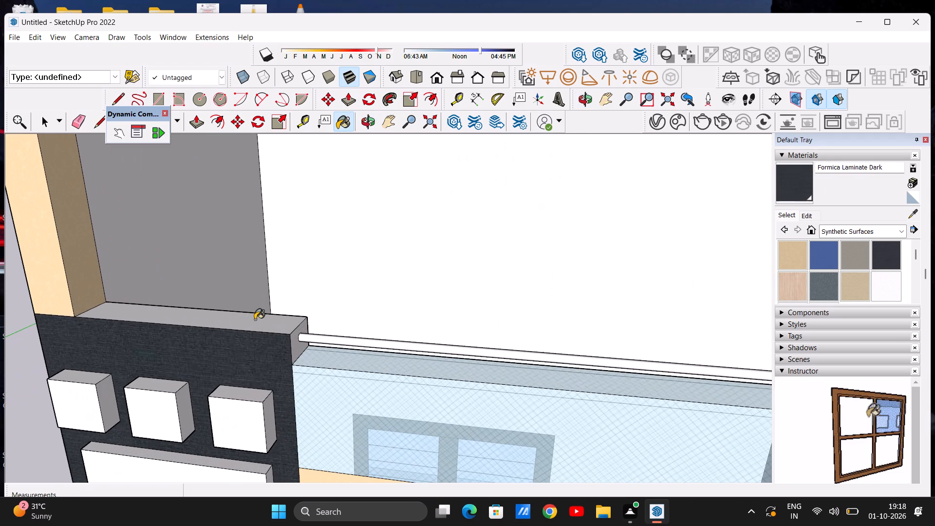
left_click(254, 319)
left_click(290, 343)
left_click(300, 342)
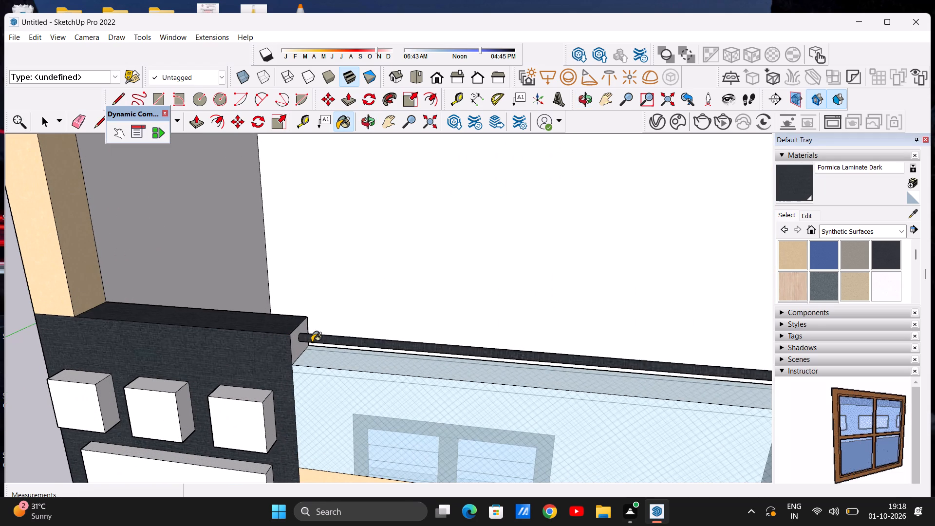
left_click(294, 346)
Examine the middle-floor balcony, the recess behind it and the underside of the projecting slab band from above and below.
scroll(269, 324, "down", 9)
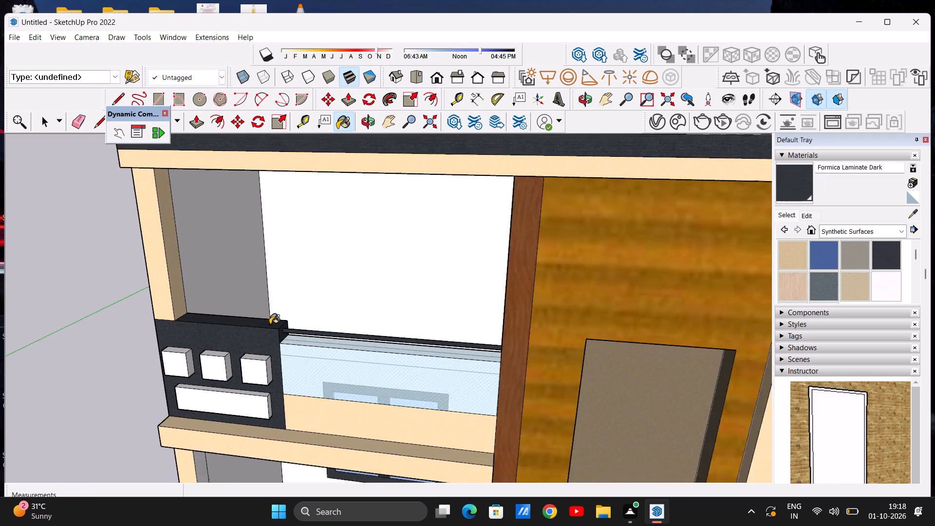
scroll(270, 324, "down", 2)
scroll(315, 312, "up", 1)
middle_click_drag(276, 317, 153, 391)
scroll(265, 308, "up", 2)
scroll(266, 308, "down", 1)
scroll(266, 308, "up", 3)
scroll(331, 315, "up", 5)
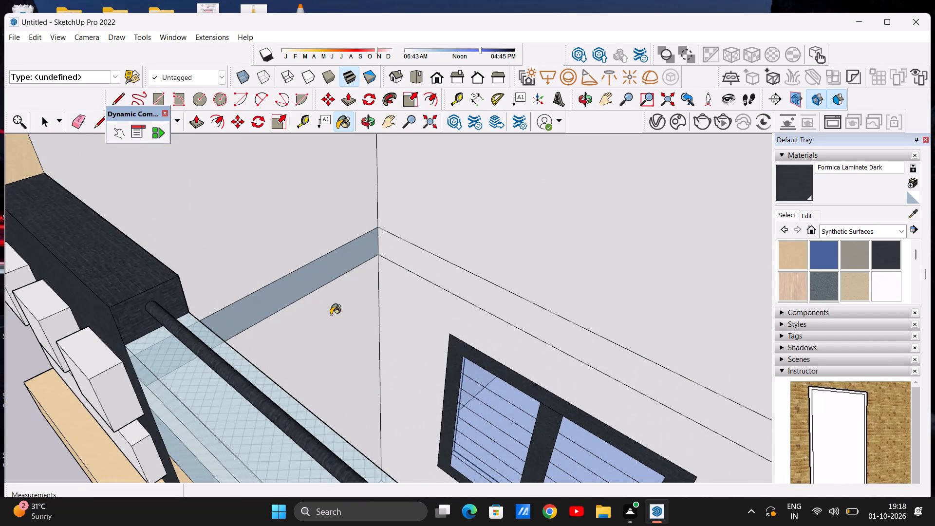
key("space")
scroll(328, 338, "down", 5)
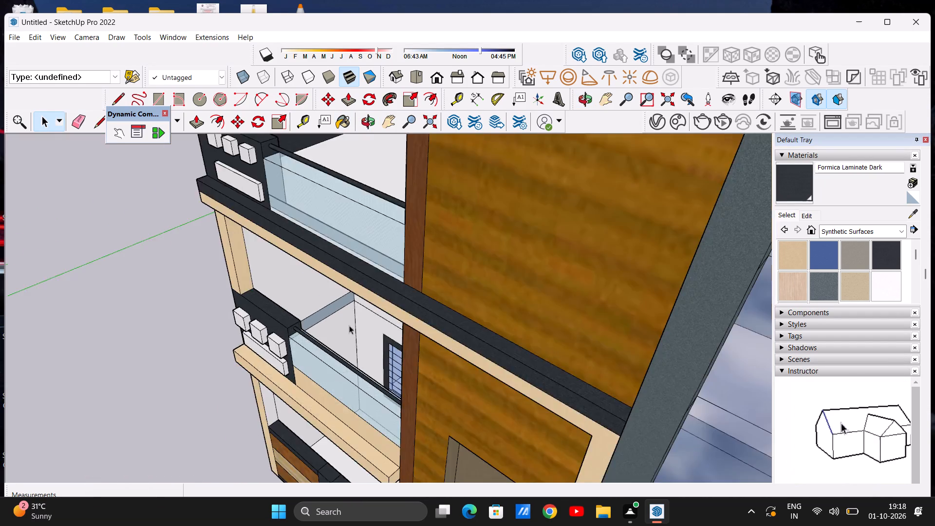
scroll(349, 325, "down", 9)
middle_click_drag(320, 338, 452, 234)
middle_click_drag(419, 375, 394, 188)
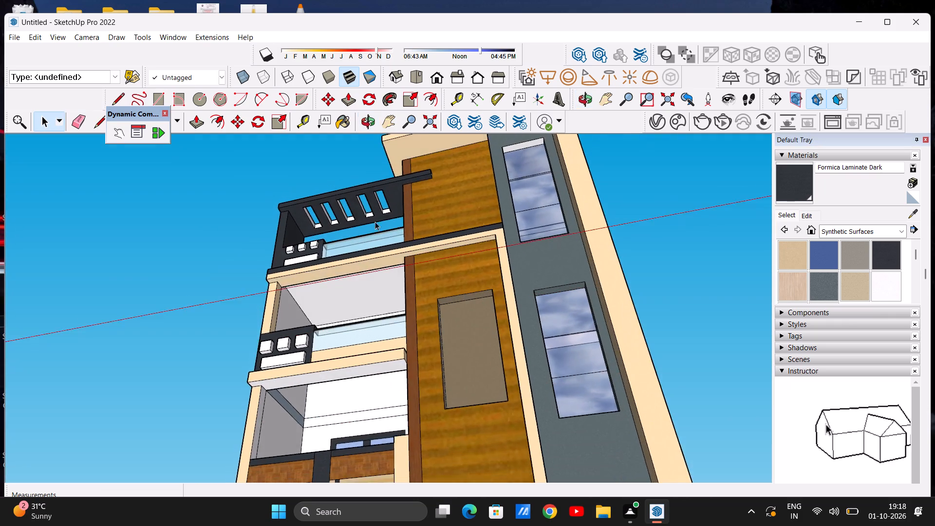
scroll(369, 235, "down", 1)
middle_click_drag(274, 366, 288, 341)
scroll(284, 362, "up", 7)
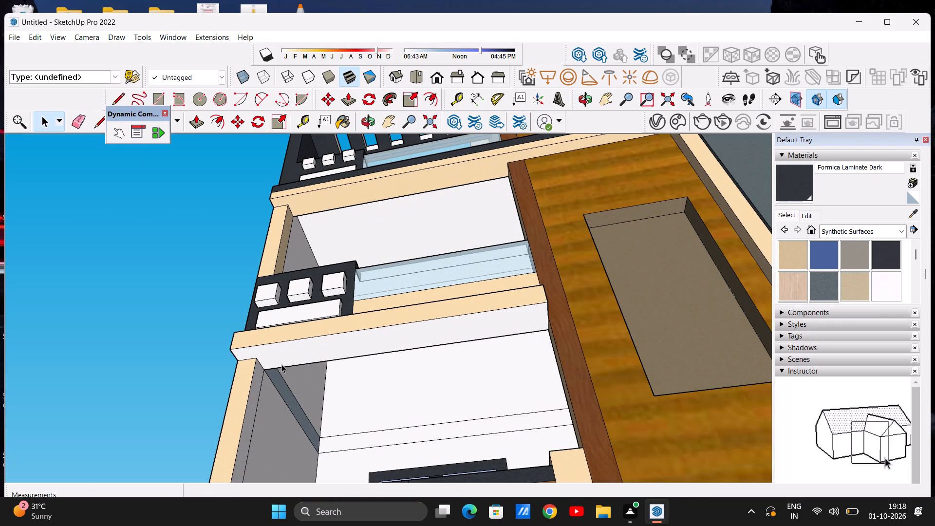
middle_click_drag(281, 364, 292, 426)
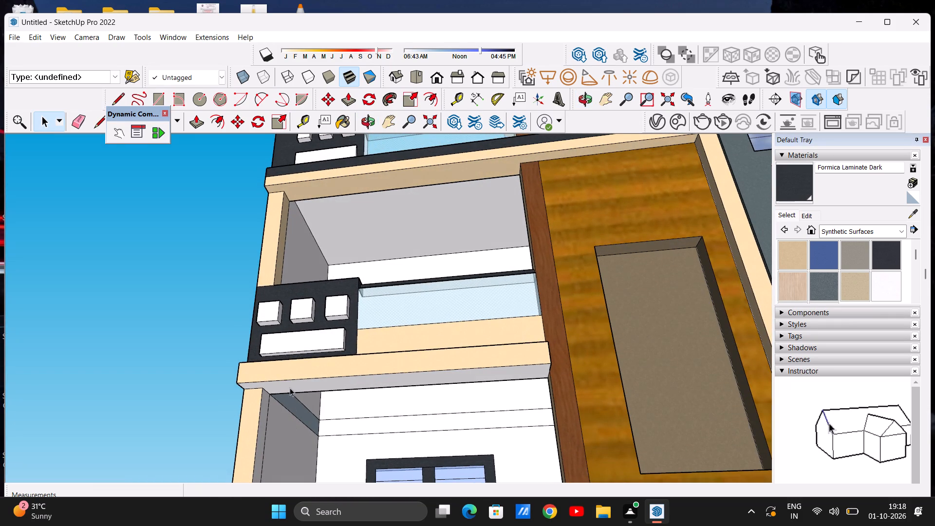
scroll(298, 387, "down", 7)
middle_click_drag(281, 388, 429, 449)
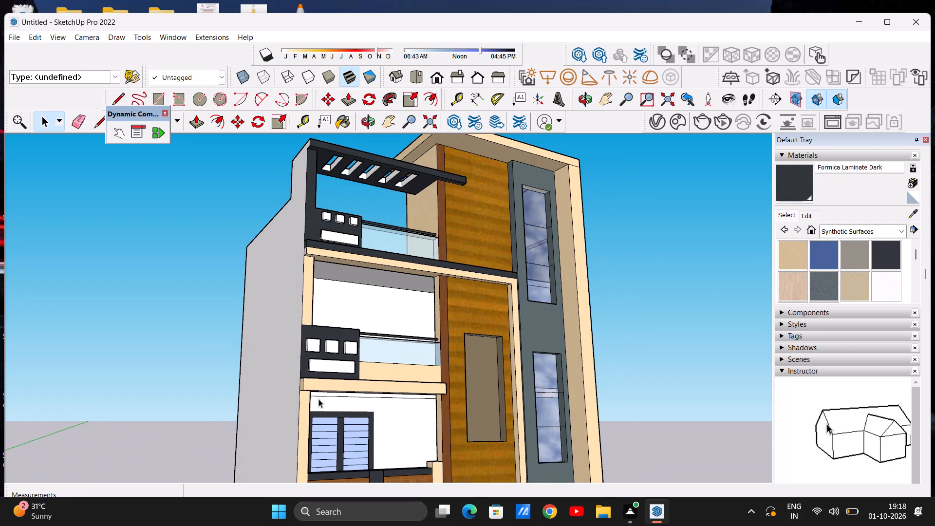
Push the outer end of the projecting slab band below the middle-floor balcony 9" inward with Push/Pull.
scroll(320, 383, "up", 6)
middle_click_drag(308, 384, 326, 422)
scroll(322, 415, "up", 2)
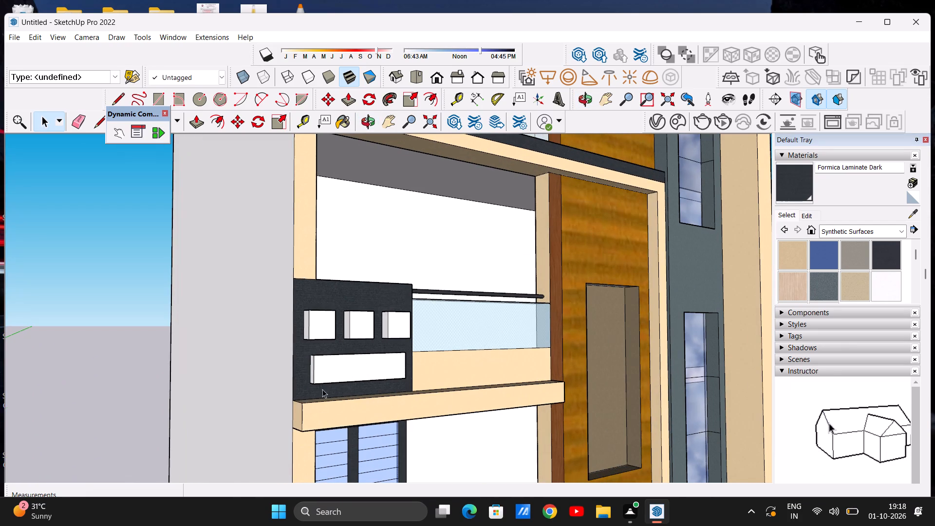
left_click(196, 120)
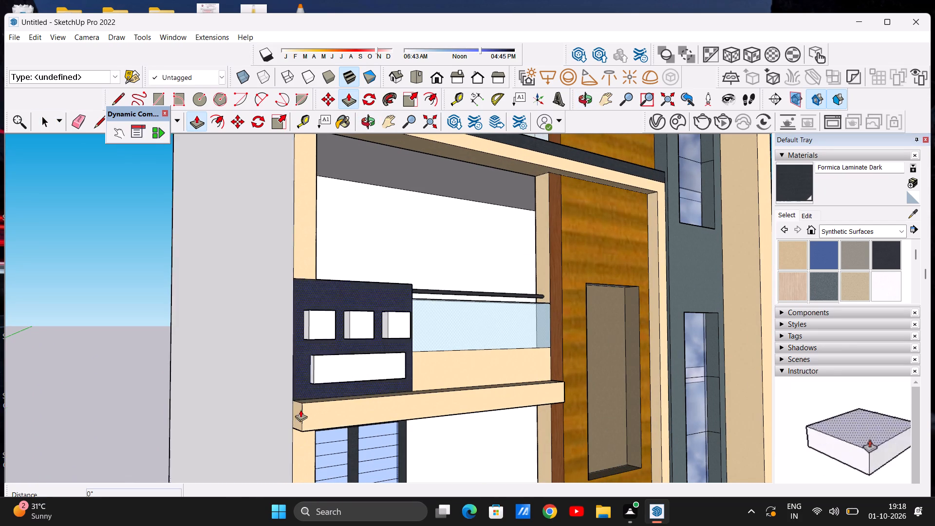
scroll(301, 413, "up", 4)
left_click(295, 412)
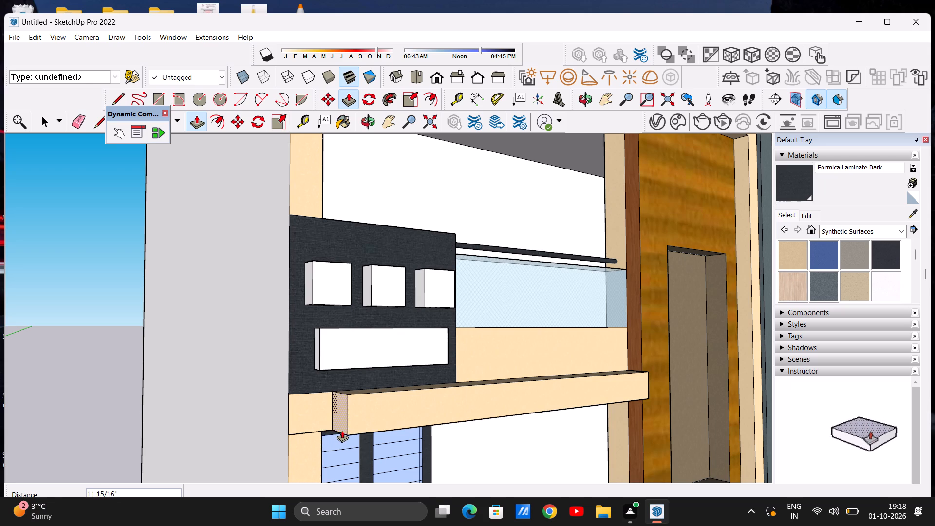
middle_click_drag(342, 430, 215, 383)
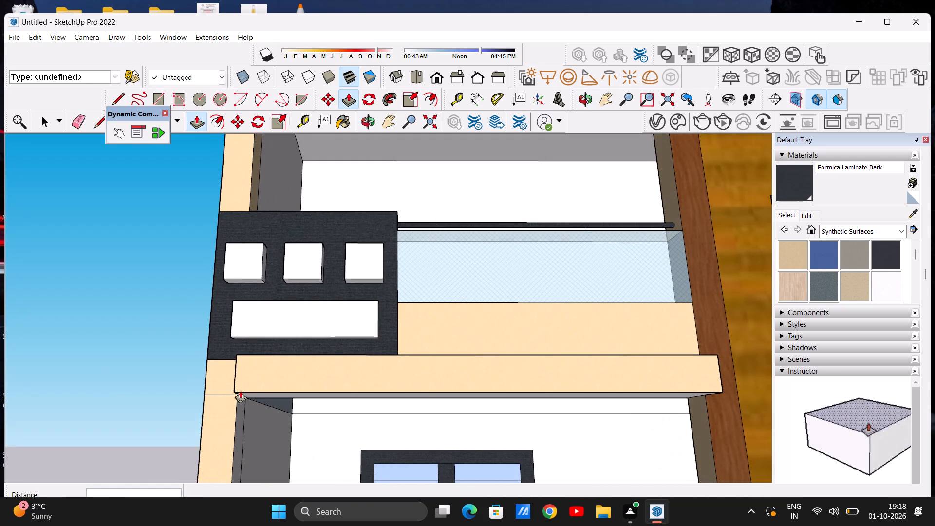
left_click(232, 395)
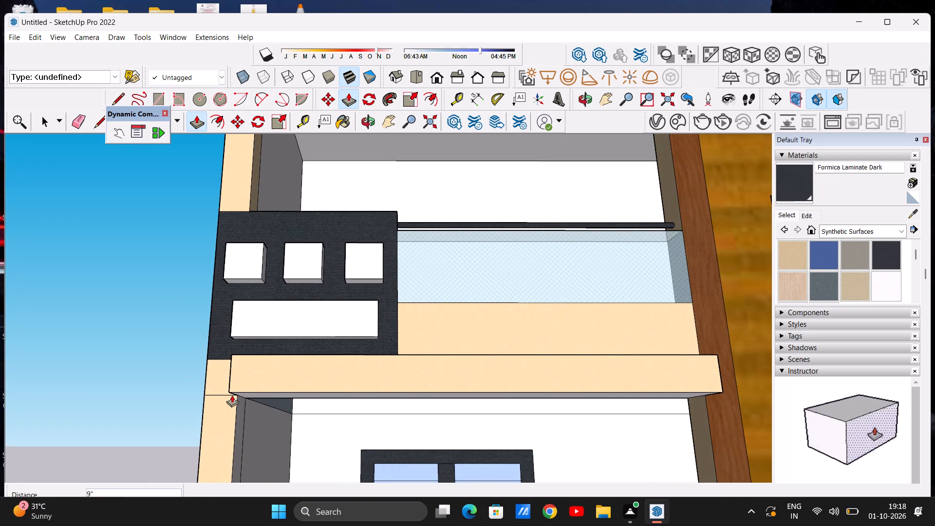
key("space")
Examine the shortened slab band, its underside and the recess below it, and the whole front elevation from several angles.
scroll(234, 400, "down", 3)
middle_click_drag(298, 440, 295, 324)
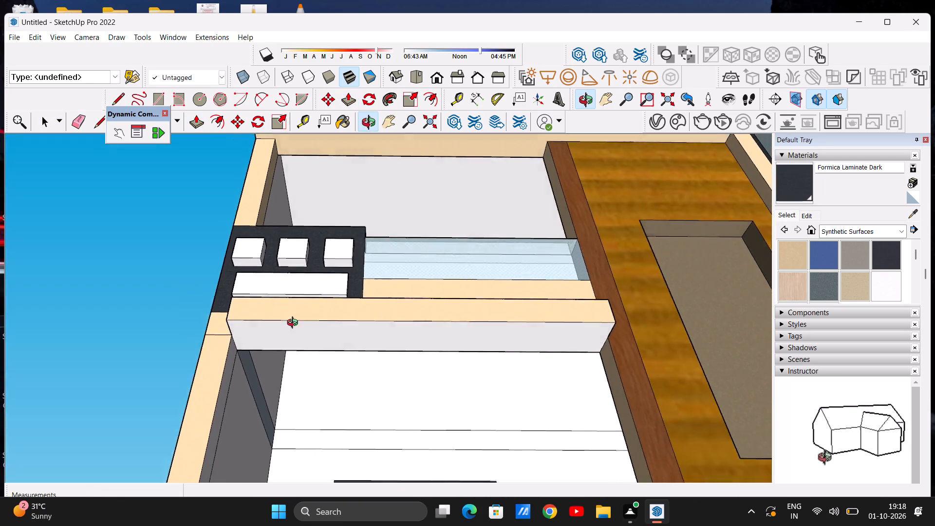
middle_click_drag(295, 324, 217, 300)
scroll(282, 367, "up", 4)
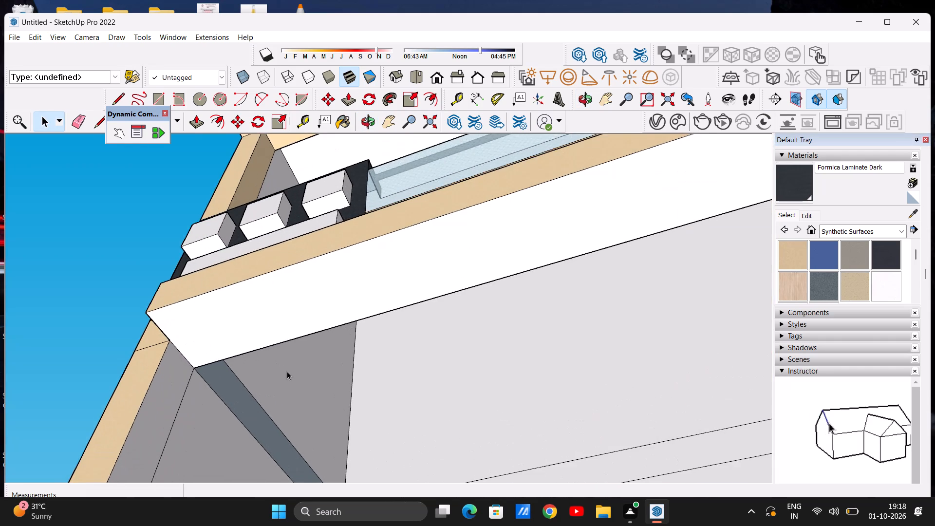
middle_click_drag(287, 371, 319, 452)
scroll(319, 447, "down", 17)
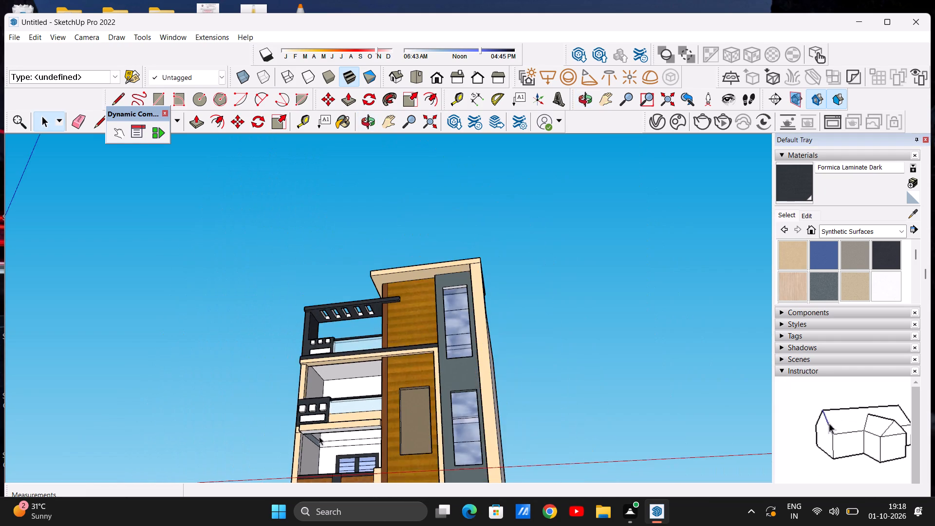
scroll(338, 458, "up", 5)
middle_click_drag(332, 450, 378, 373)
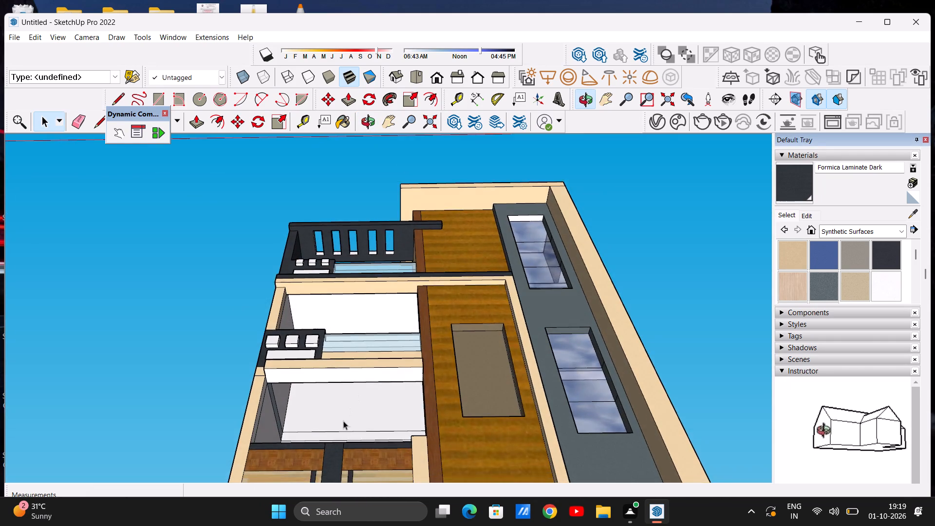
scroll(343, 425, "up", 9)
middle_click_drag(384, 395, 382, 395)
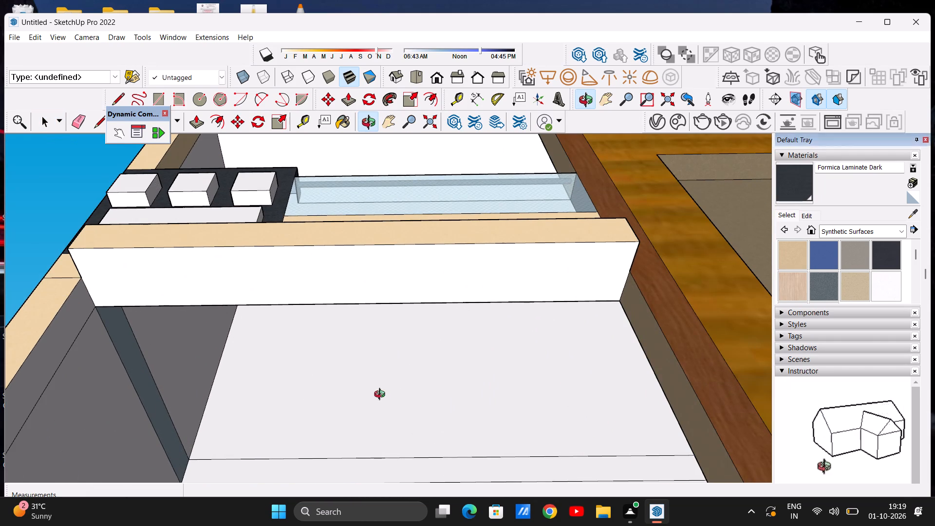
middle_click_drag(382, 395, 255, 418)
scroll(298, 415, "up", 8)
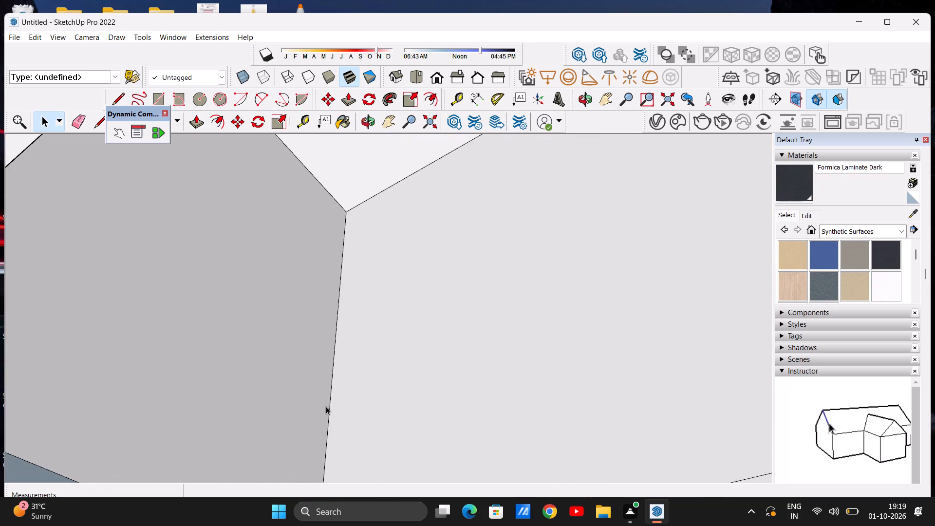
middle_click_drag(326, 406, 203, 415)
scroll(253, 399, "down", 19)
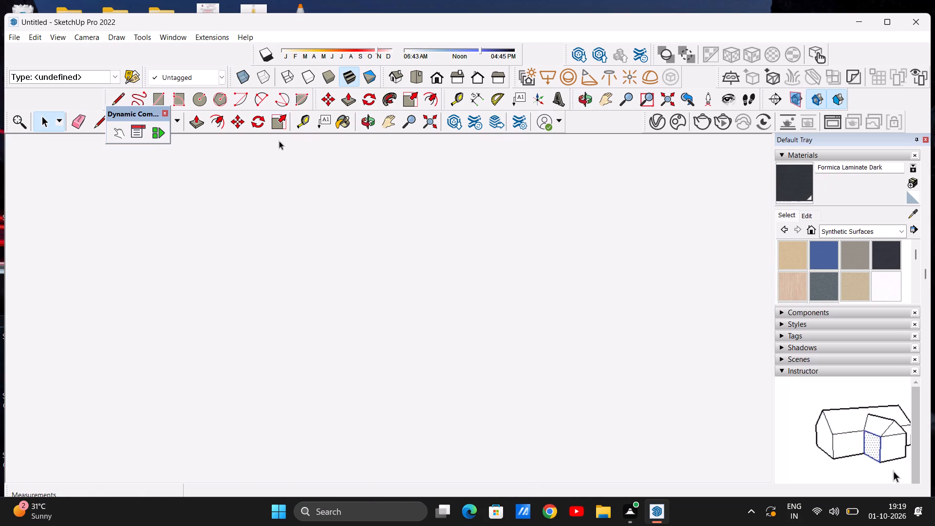
left_click(434, 77)
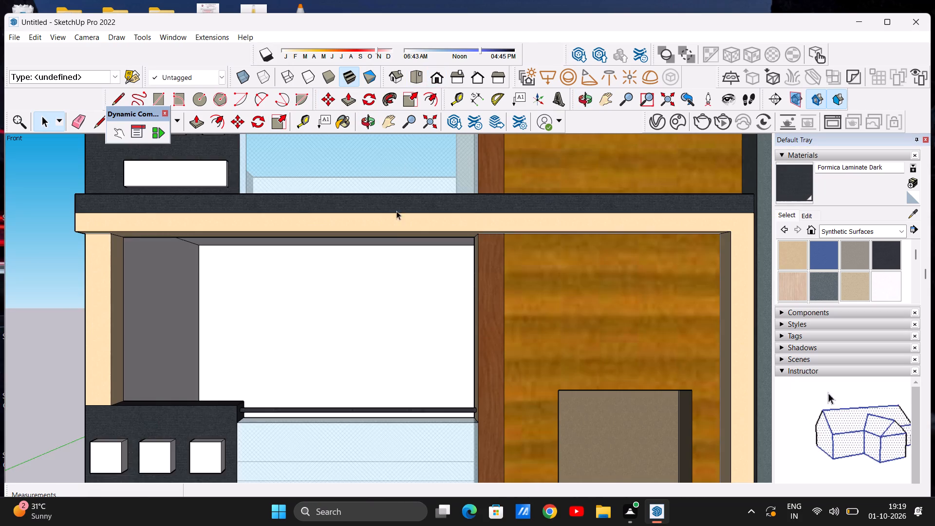
scroll(344, 279, "down", 7)
middle_click_drag(356, 328, 209, 412)
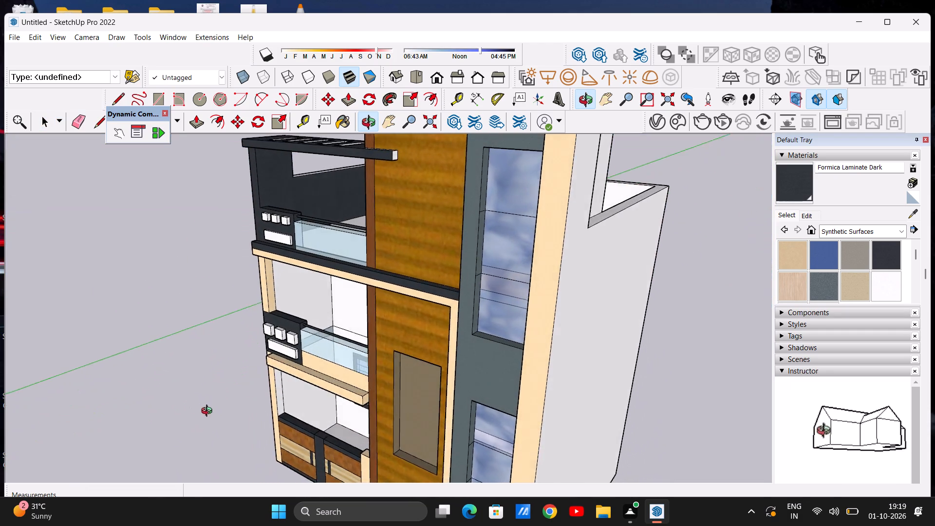
middle_click_drag(209, 412, 221, 378)
middle_click_drag(223, 384, 249, 397)
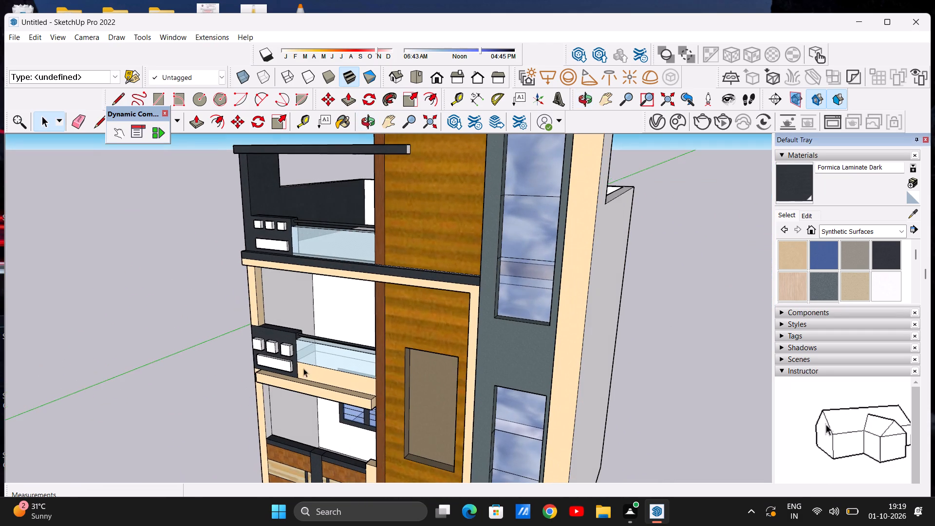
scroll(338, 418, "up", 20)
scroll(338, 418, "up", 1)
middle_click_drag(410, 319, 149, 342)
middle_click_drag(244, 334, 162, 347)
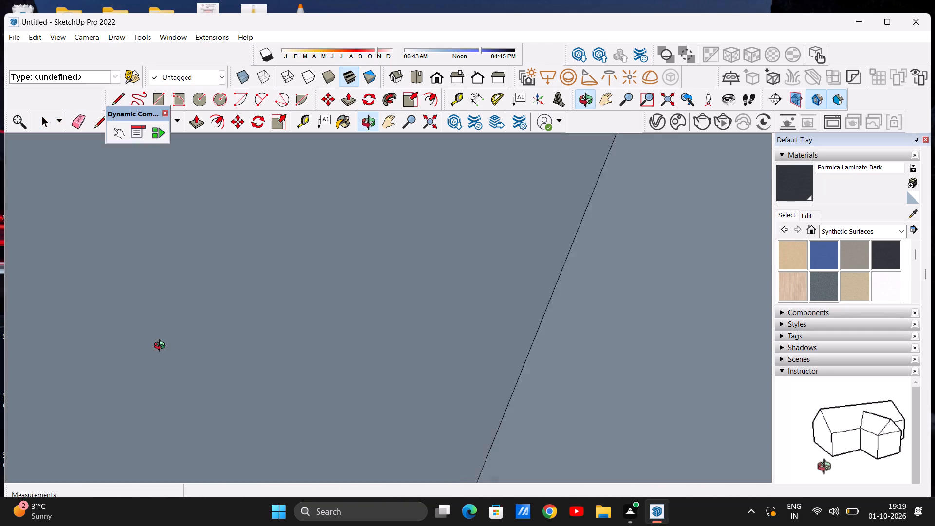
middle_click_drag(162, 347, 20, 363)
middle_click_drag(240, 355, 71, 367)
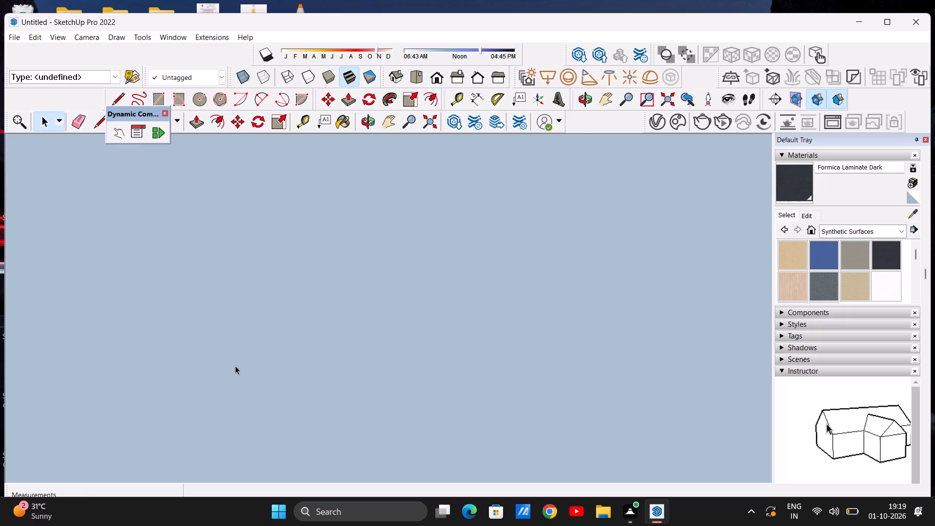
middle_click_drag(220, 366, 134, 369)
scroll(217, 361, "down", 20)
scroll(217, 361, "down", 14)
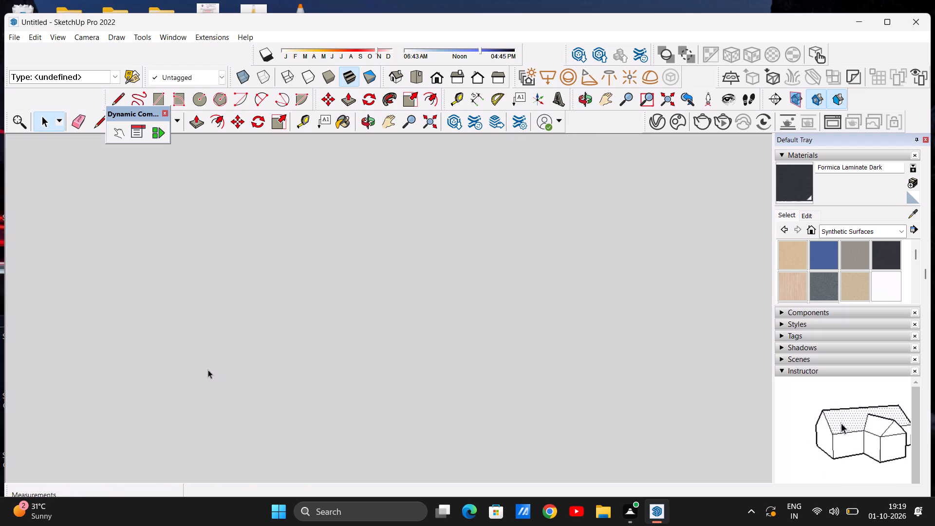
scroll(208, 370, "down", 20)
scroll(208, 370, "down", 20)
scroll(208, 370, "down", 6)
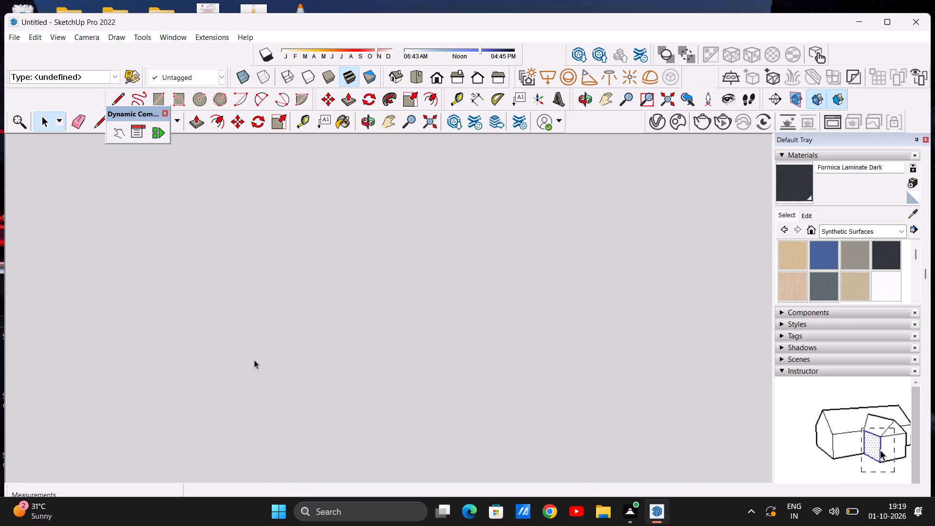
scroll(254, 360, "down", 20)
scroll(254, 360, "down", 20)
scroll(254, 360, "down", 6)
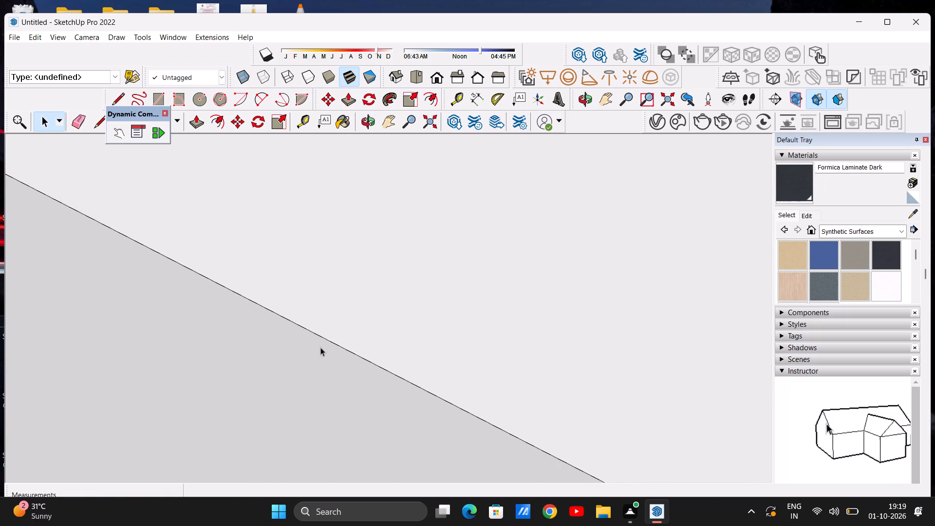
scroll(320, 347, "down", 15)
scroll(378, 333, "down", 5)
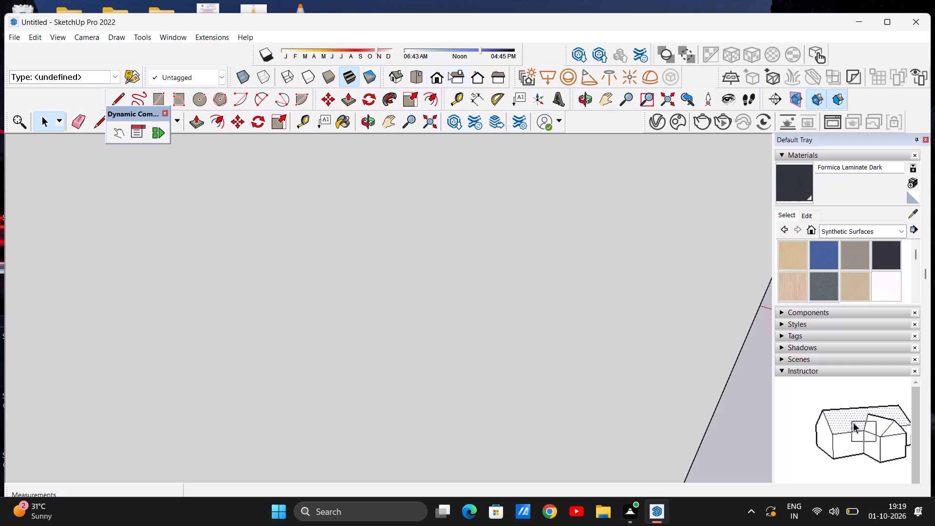
Examine the recess behind the middle-floor balcony from the front and from above, including the open area down to the ground-floor window.
left_click(433, 75)
scroll(373, 319, "down", 10)
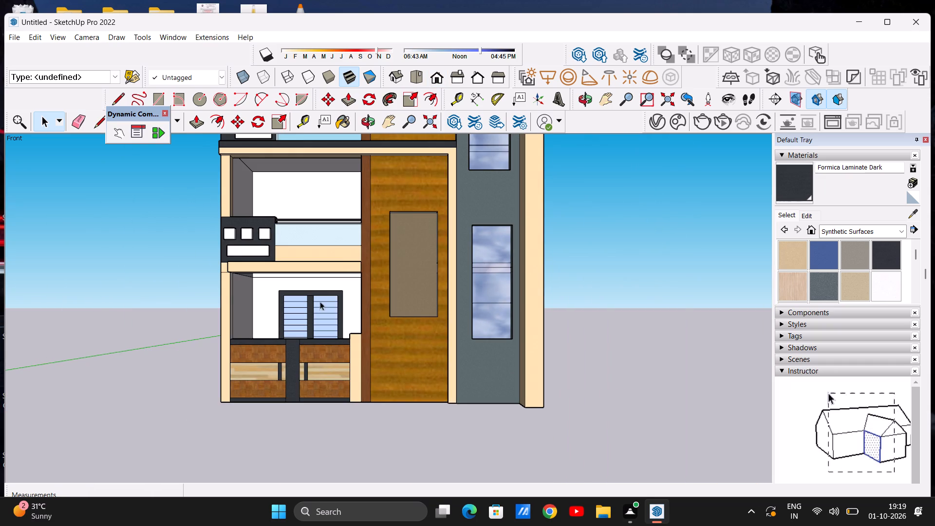
middle_click_drag(340, 259, 346, 417)
middle_click_drag(294, 232, 302, 279)
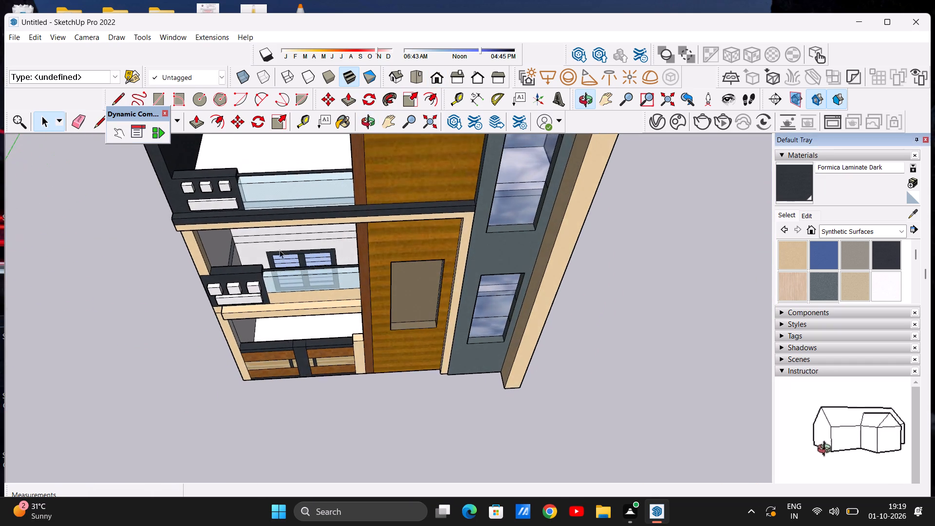
scroll(268, 244, "up", 12)
middle_click_drag(224, 243, 246, 273)
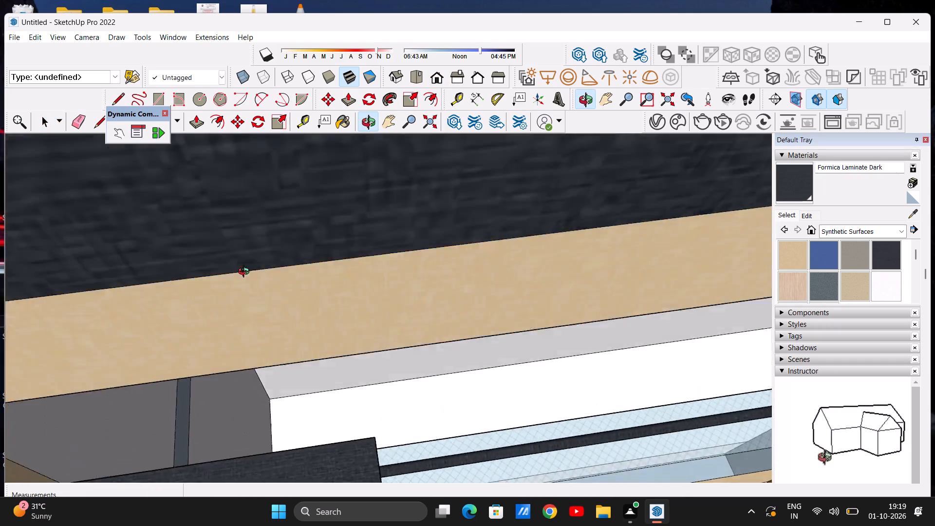
middle_click_drag(246, 273, 256, 253)
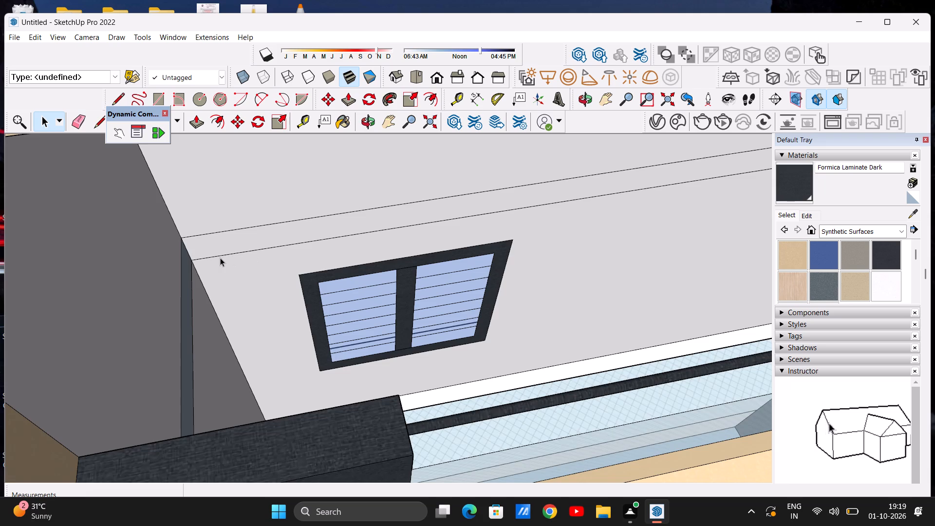
scroll(218, 257, "up", 2)
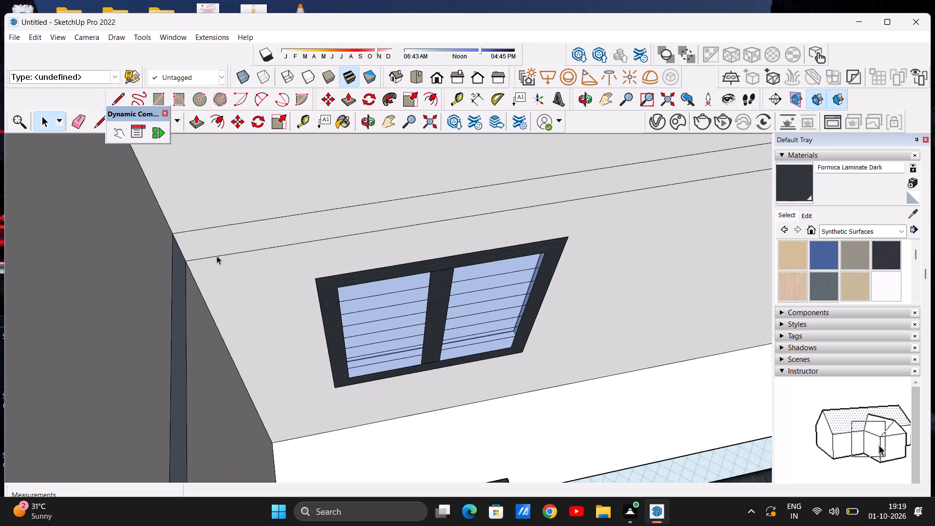
scroll(217, 256, "down", 4)
scroll(264, 257, "down", 3)
middle_click_drag(361, 259, 447, 234)
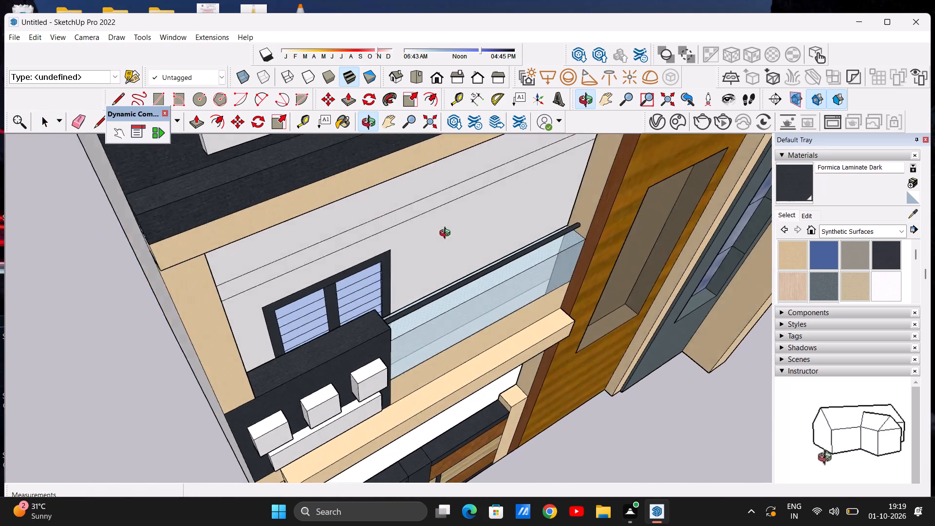
middle_click_drag(447, 234, 360, 248)
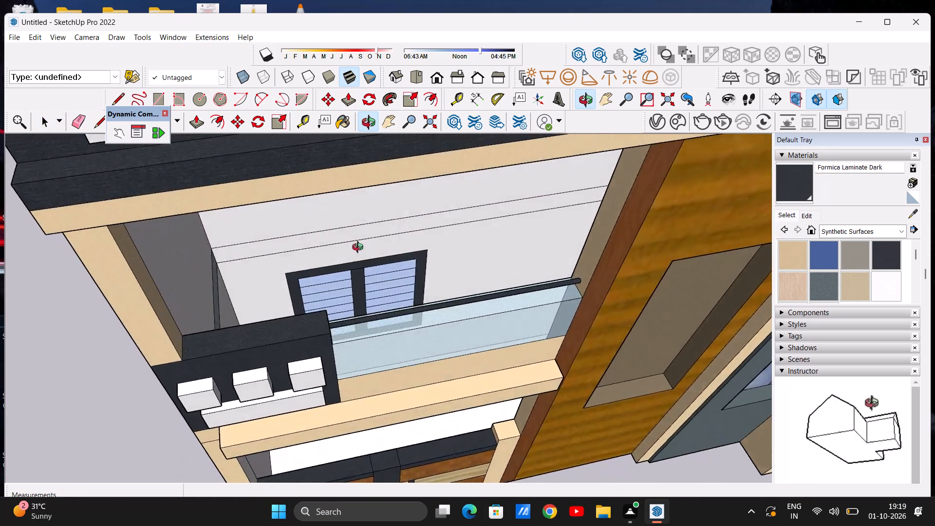
Push/Pull the narrow slab strip on the recess's side wall about 24' across to the opposite wall, forming the middle-floor slab.
middle_click_drag(360, 248, 277, 273)
scroll(248, 261, "up", 9)
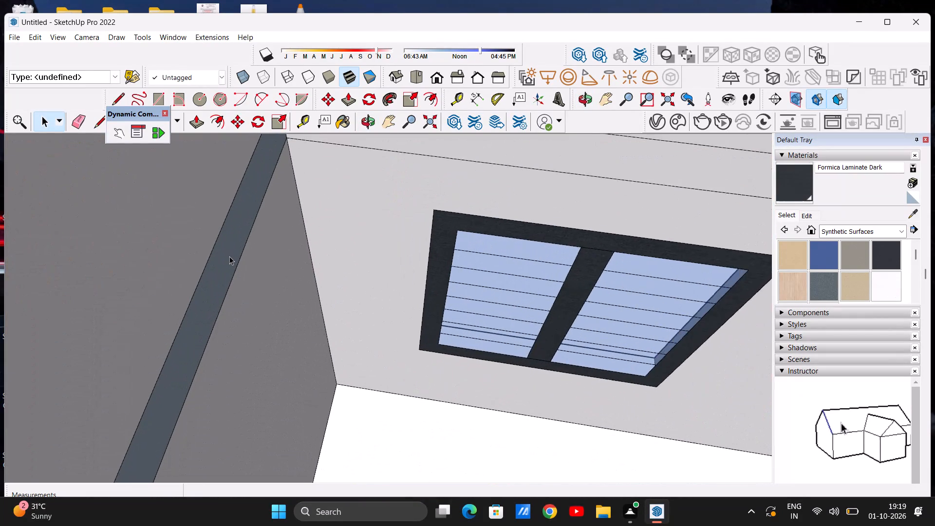
scroll(229, 256, "up", 3)
scroll(229, 256, "down", 4)
scroll(273, 257, "down", 7)
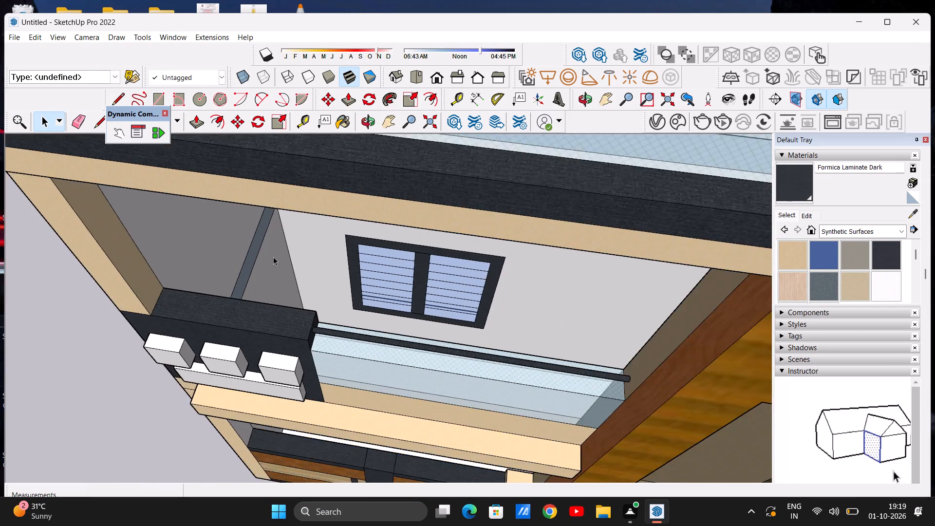
scroll(273, 257, "up", 6)
key("p")
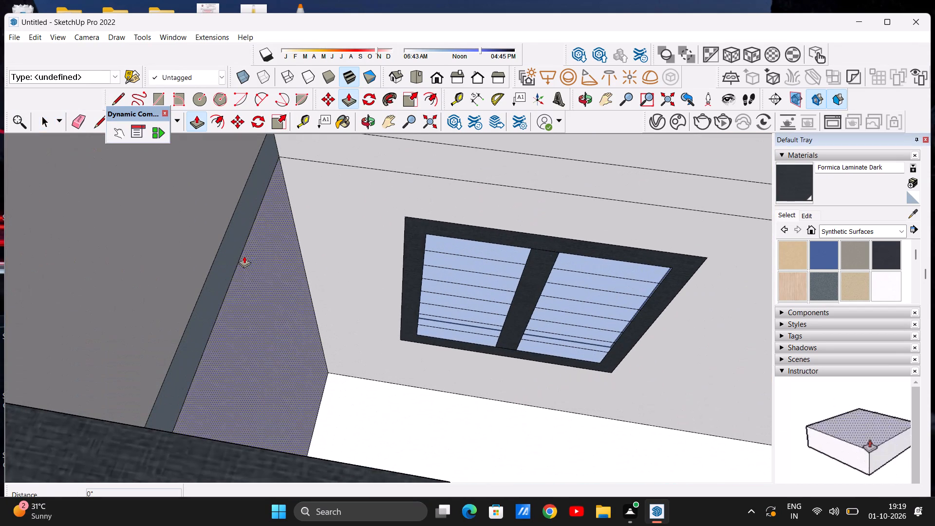
left_click(216, 261)
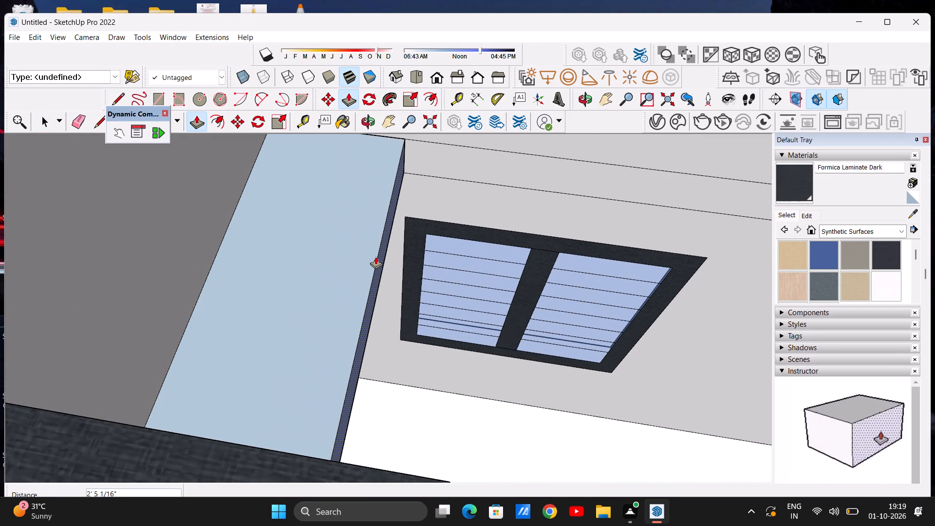
scroll(371, 255, "down", 8)
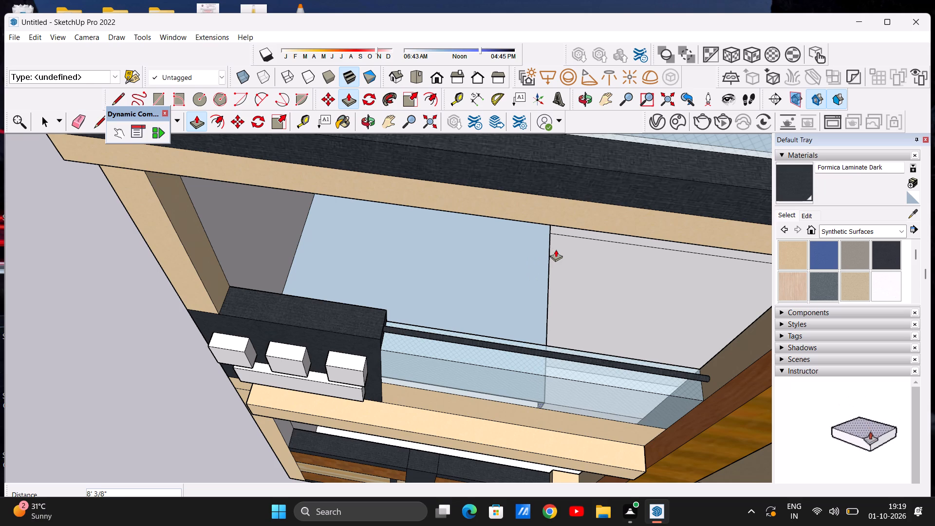
scroll(608, 262, "down", 3)
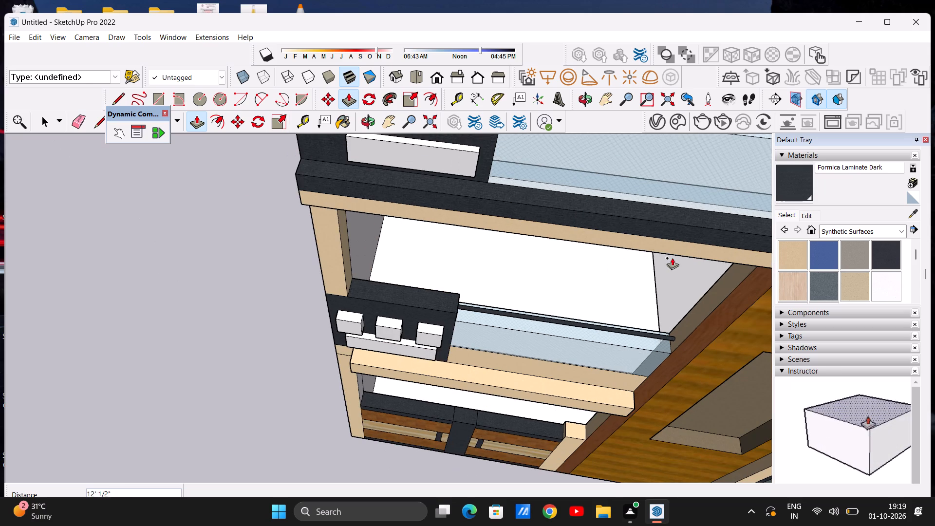
middle_click_drag(682, 276, 696, 271)
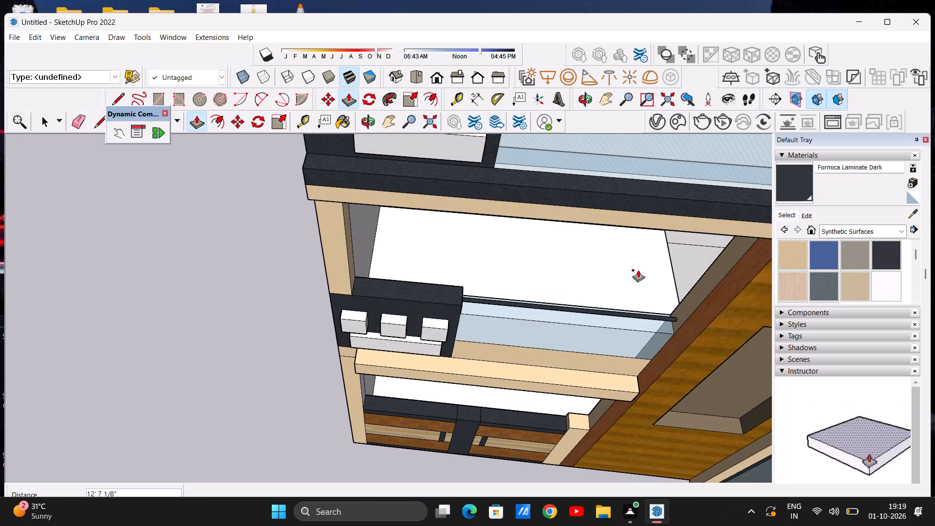
scroll(614, 269, "up", 7)
middle_click_drag(632, 268, 689, 254)
scroll(673, 254, "down", 8)
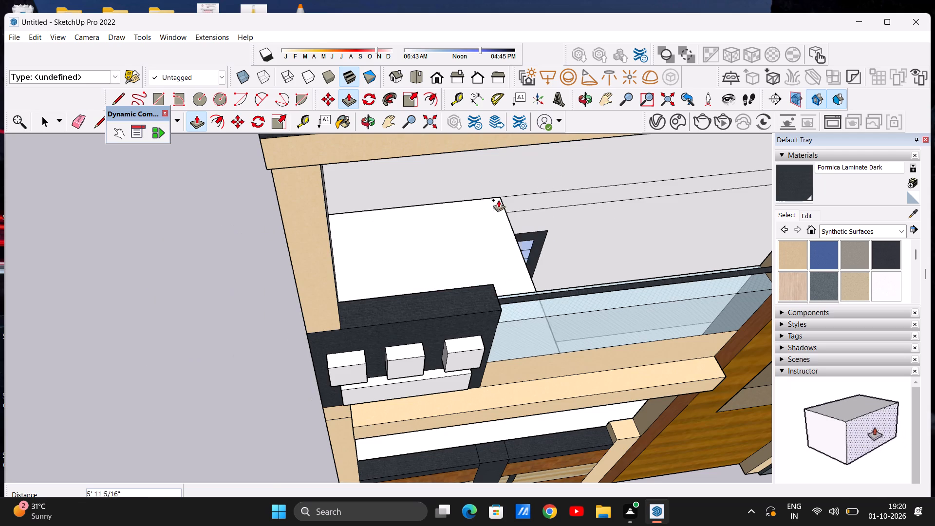
middle_click_drag(453, 208, 536, 208)
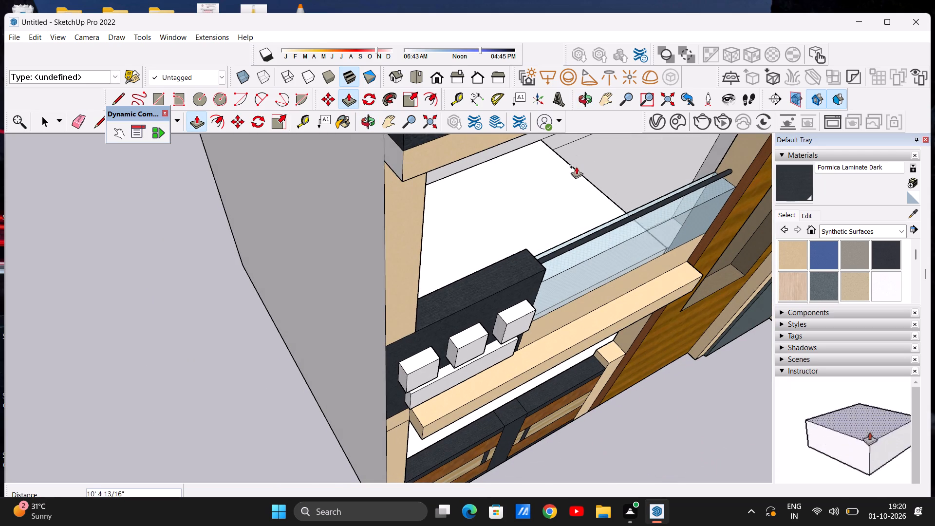
scroll(530, 192, "down", 11)
scroll(543, 162, "up", 18)
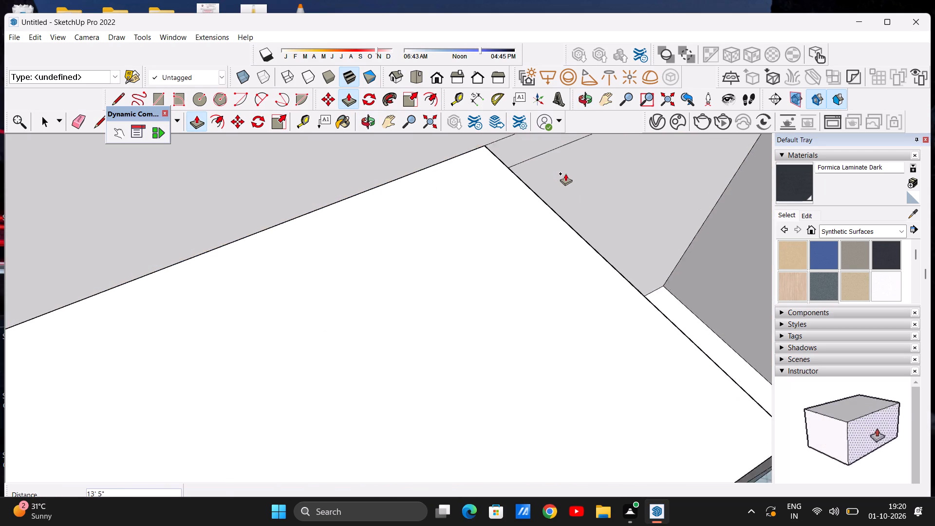
scroll(565, 173, "up", 2)
scroll(590, 154, "down", 10)
middle_click_drag(564, 173, 591, 160)
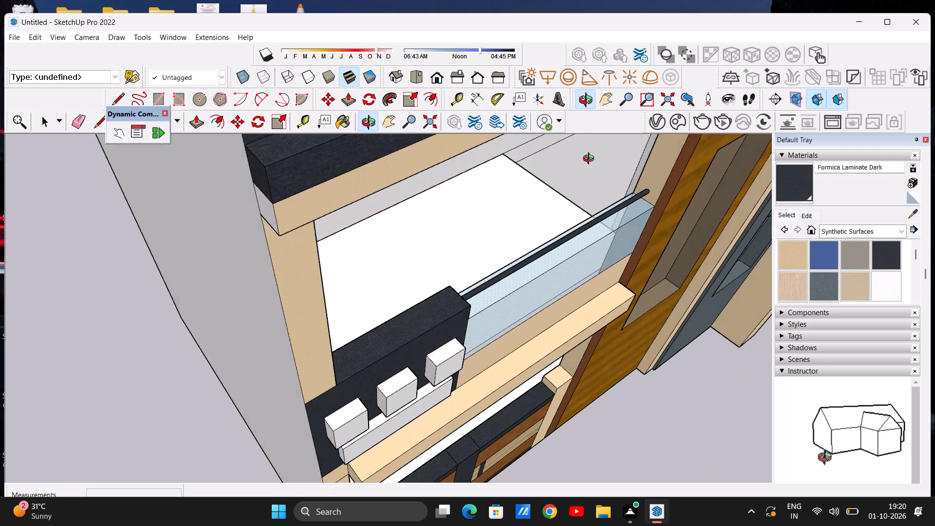
middle_click_drag(591, 160, 604, 151)
scroll(561, 159, "up", 9)
scroll(517, 199, "down", 10)
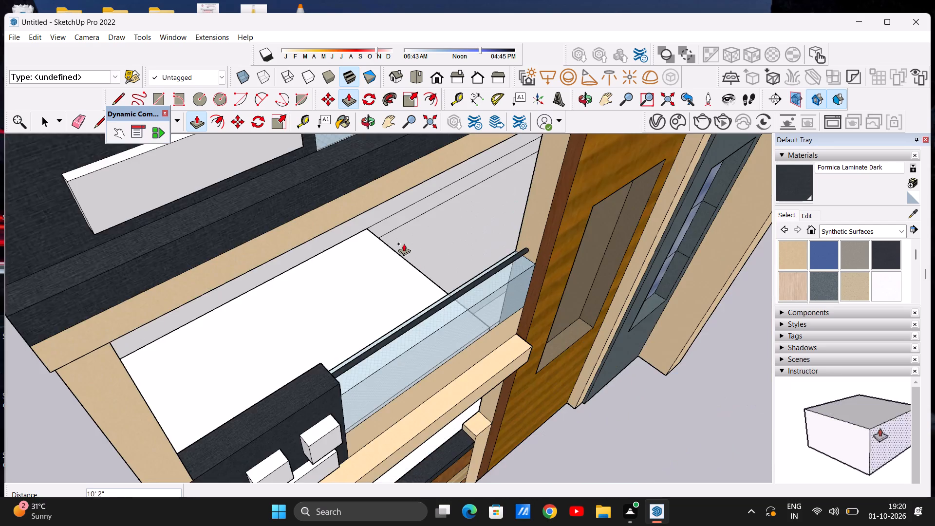
scroll(404, 244, "down", 10)
scroll(411, 233, "up", 10)
middle_click_drag(418, 243, 484, 168)
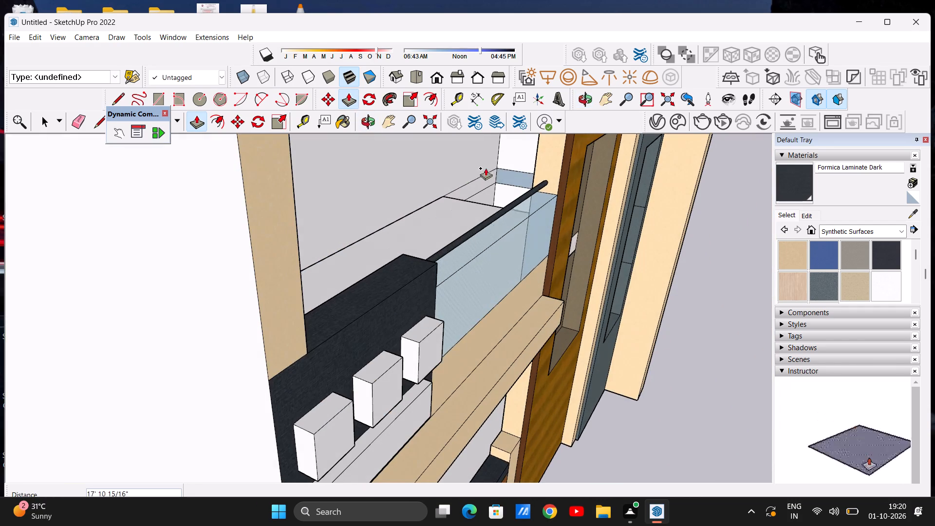
scroll(495, 167, "up", 6)
left_click(497, 167)
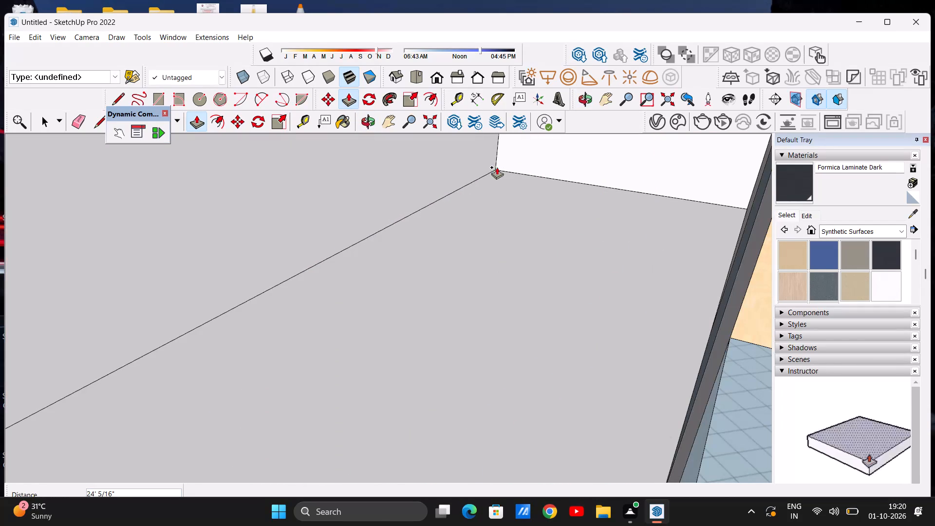
key("space")
Push/Pull the outer end of the projecting slab band below the middle-floor balcony 9" outward, flush with the house's outer side.
scroll(247, 292, "down", 20)
middle_click_drag(287, 293, 232, 275)
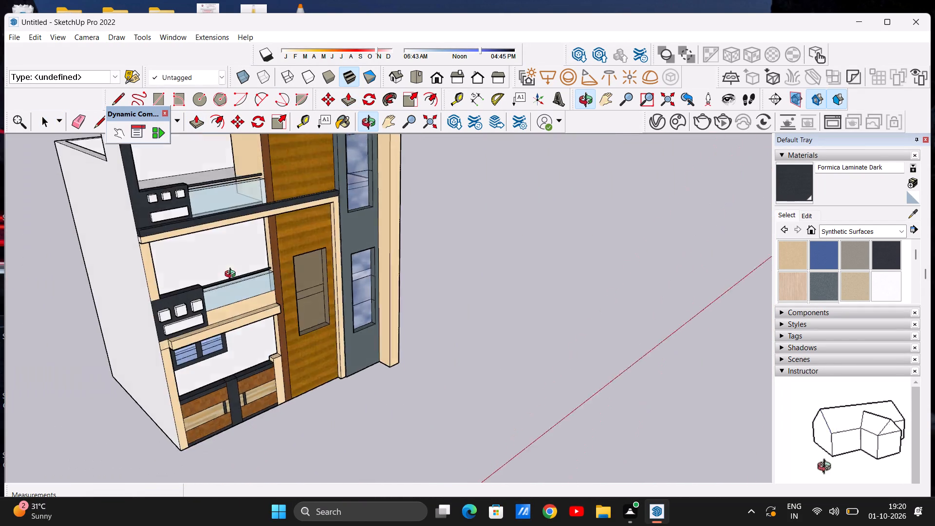
middle_click_drag(232, 275, 97, 223)
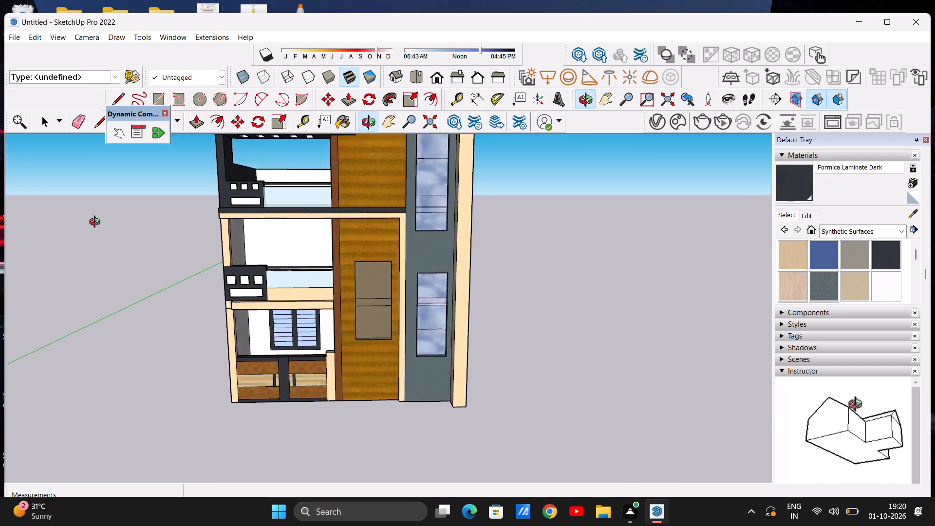
middle_click_drag(97, 223, 167, 206)
middle_click_drag(201, 324, 146, 220)
scroll(248, 325, "up", 7)
scroll(249, 330, "down", 7)
middle_click_drag(271, 314, 249, 405)
middle_click_drag(167, 351, 305, 354)
scroll(221, 349, "up", 12)
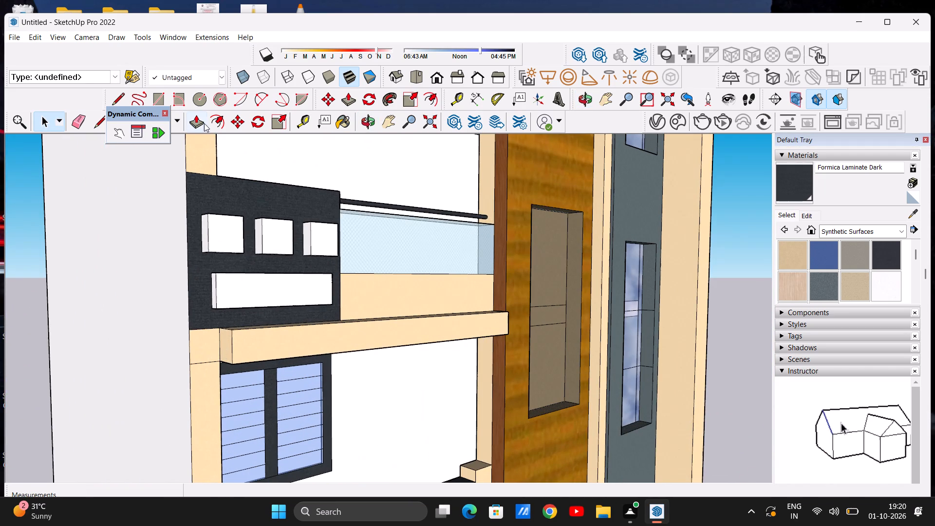
left_click(198, 119)
scroll(231, 329, "up", 3)
left_click(224, 342)
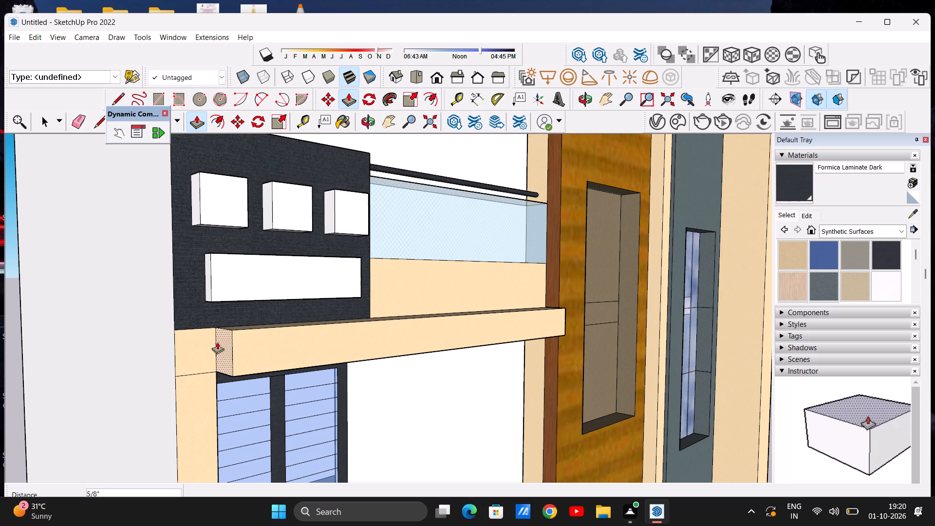
left_click(179, 334)
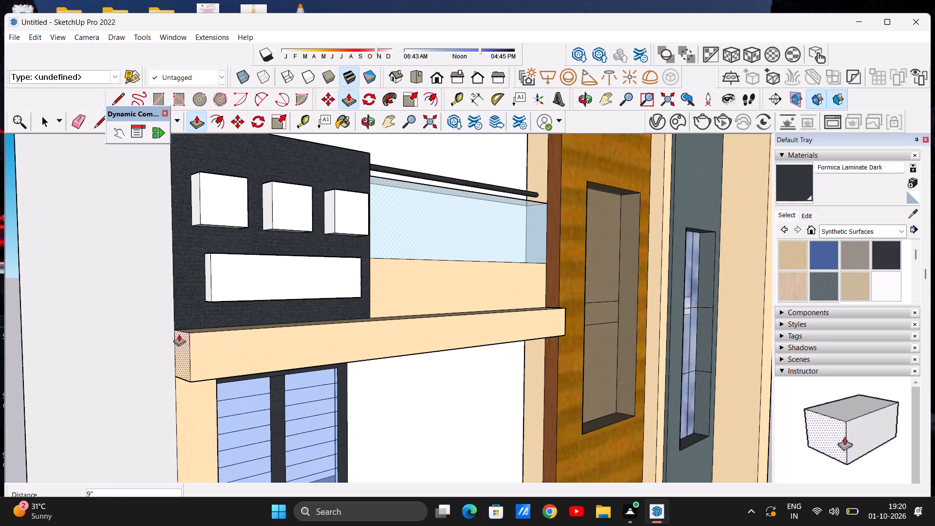
key("space")
Examine the extended slab band, its underside, the middle-floor recess and the whole front elevation.
scroll(214, 315, "down", 5)
middle_click_drag(278, 353, 172, 299)
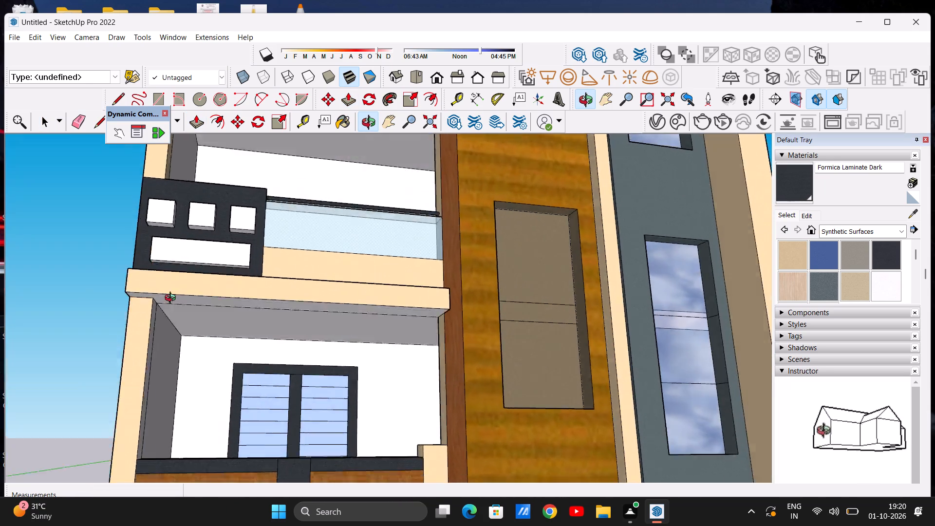
middle_click_drag(172, 299, 177, 332)
scroll(167, 322, "down", 15)
middle_click_drag(277, 309, 232, 321)
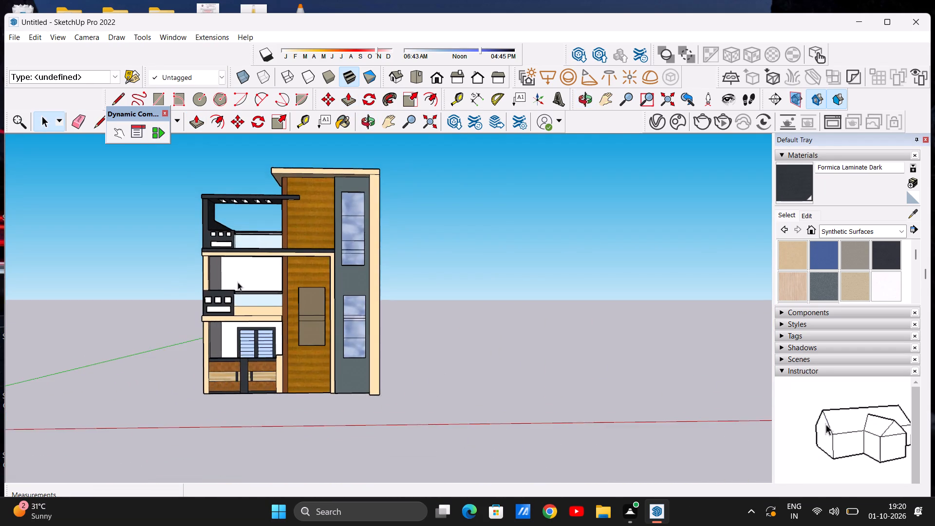
scroll(235, 255, "up", 6)
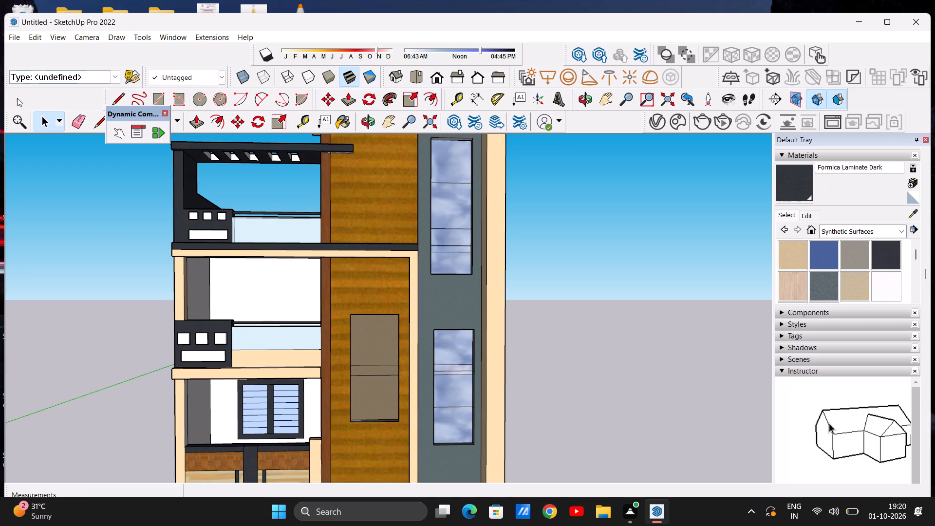
scroll(147, 257, "down", 11)
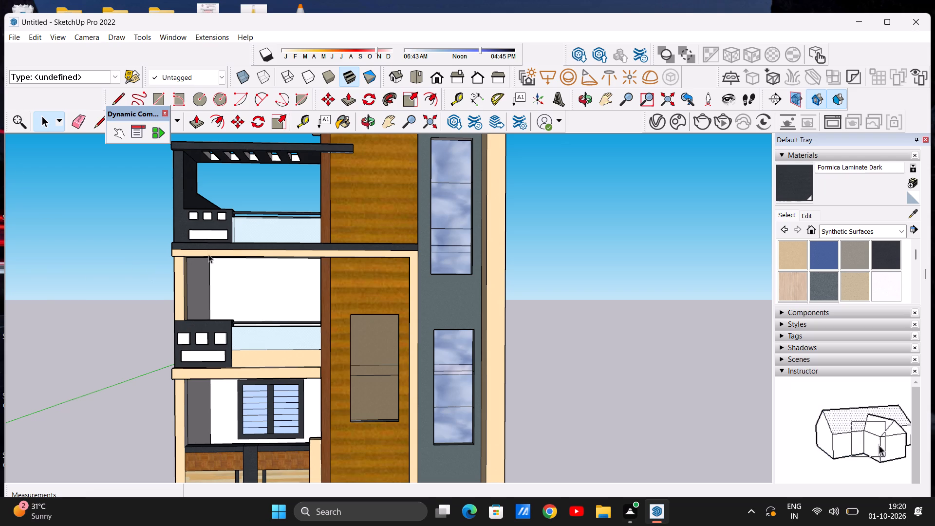
scroll(208, 254, "down", 20)
scroll(249, 296, "up", 11)
scroll(245, 306, "down", 4)
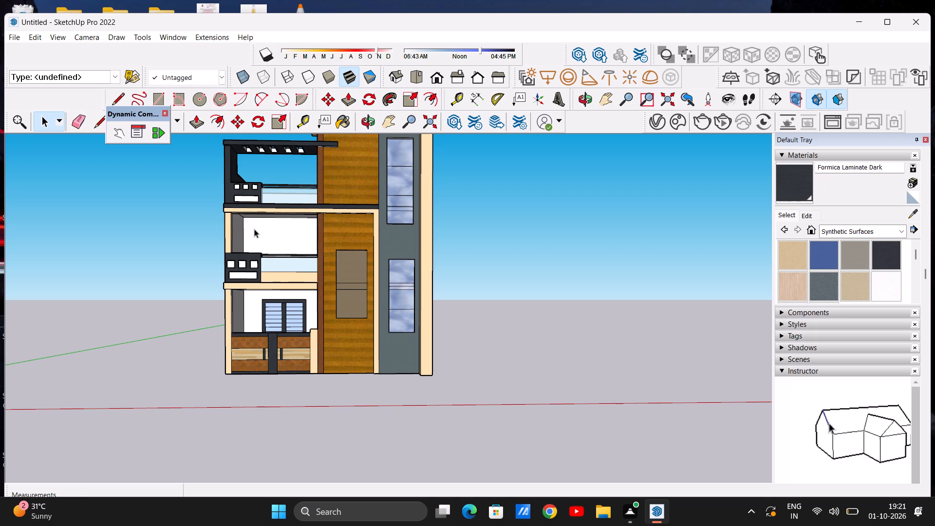
scroll(254, 229, "up", 6)
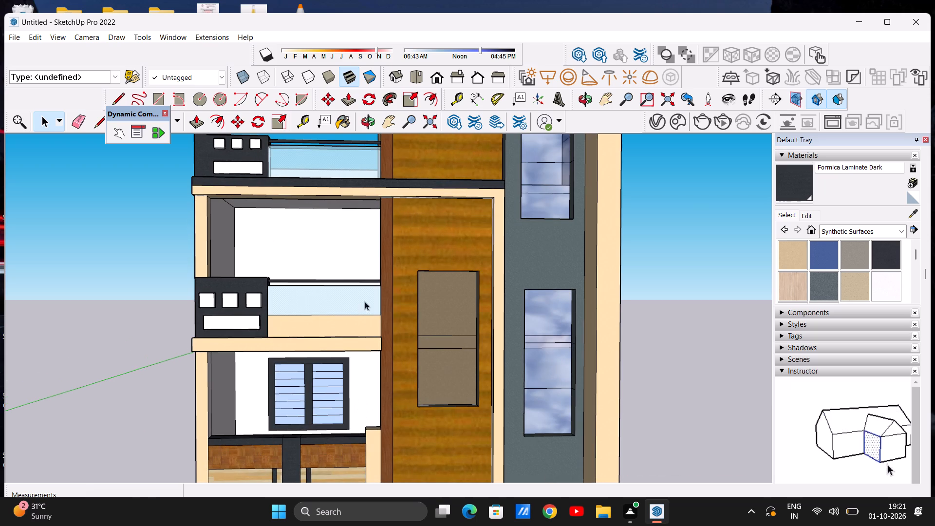
Paint the back walls of the middle-floor and ground-floor recesses with Stone Masonry Multi from the Brick, Cladding and Siding materials.
left_click(896, 233)
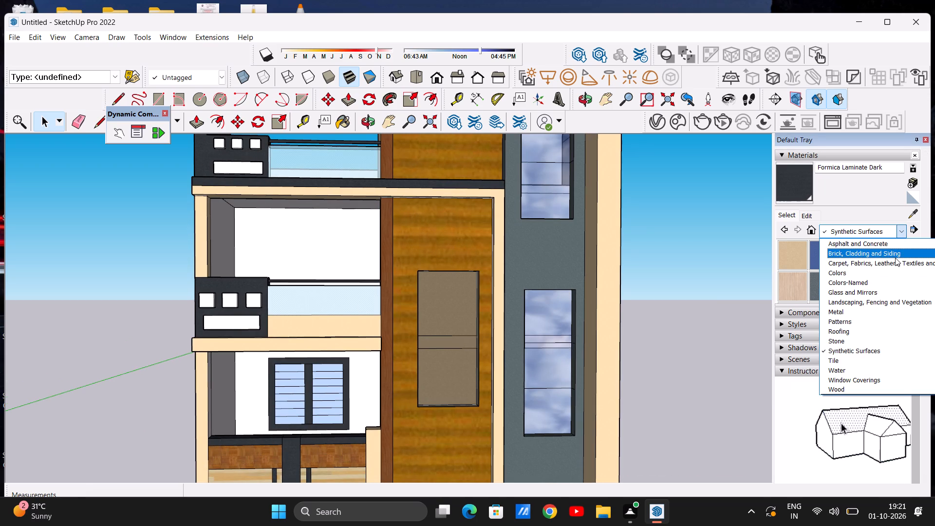
left_click(895, 258)
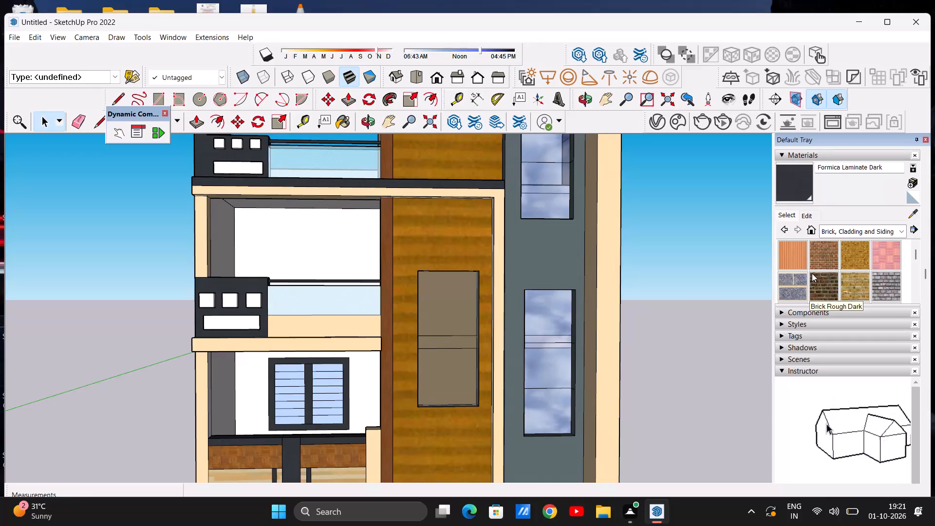
scroll(812, 273, "down", 1)
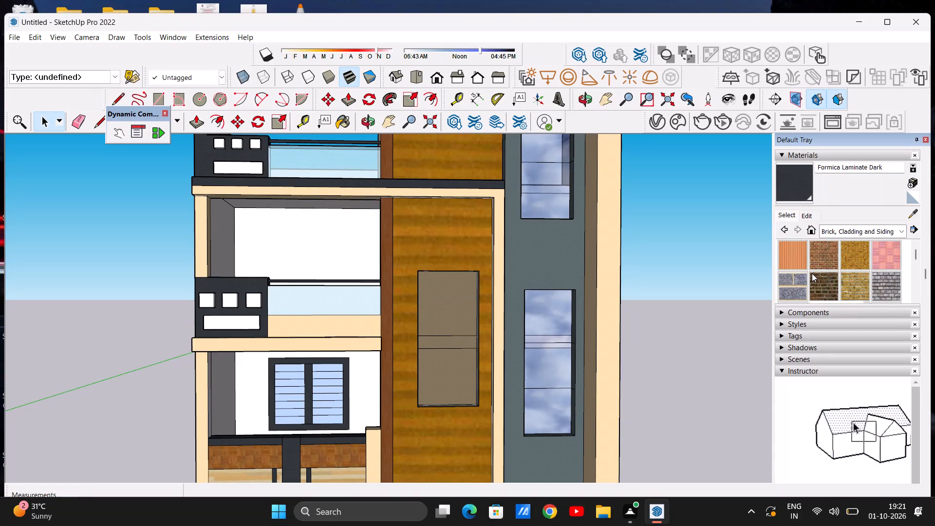
scroll(812, 273, "down", 1)
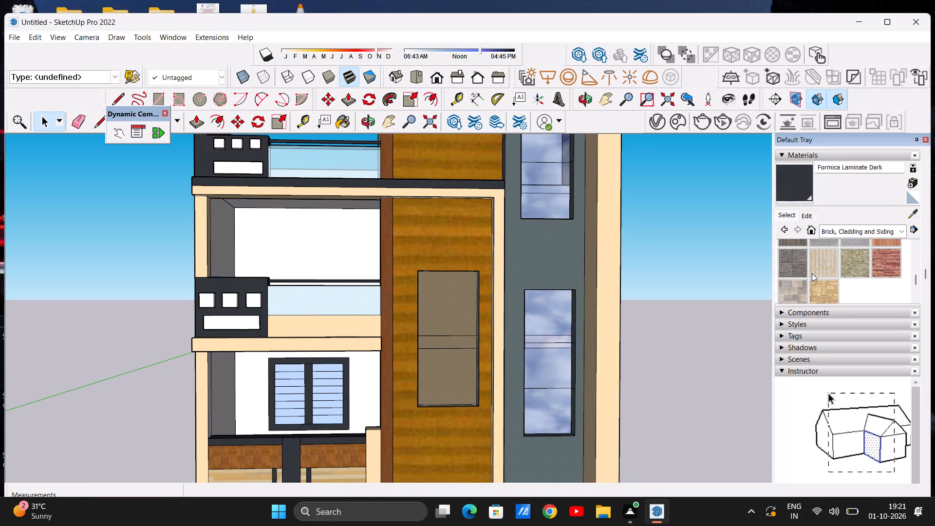
left_click(800, 288)
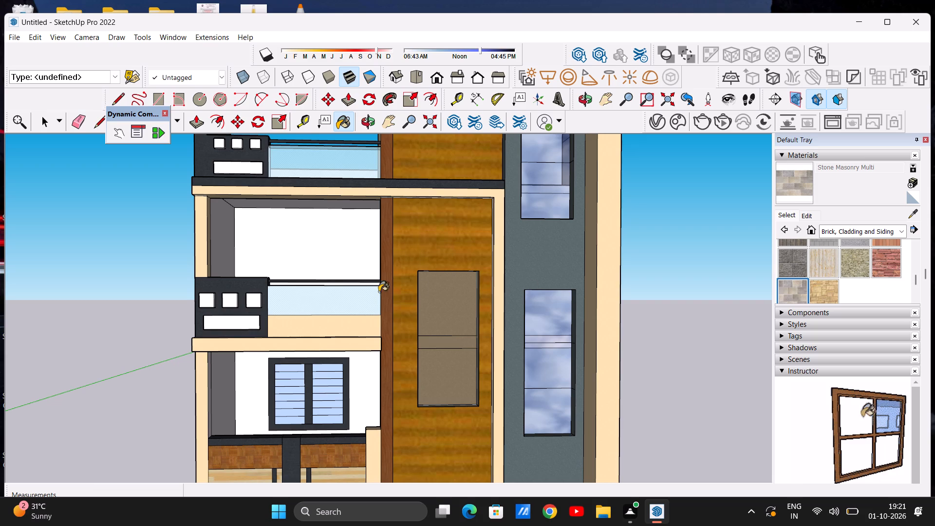
left_click(261, 236)
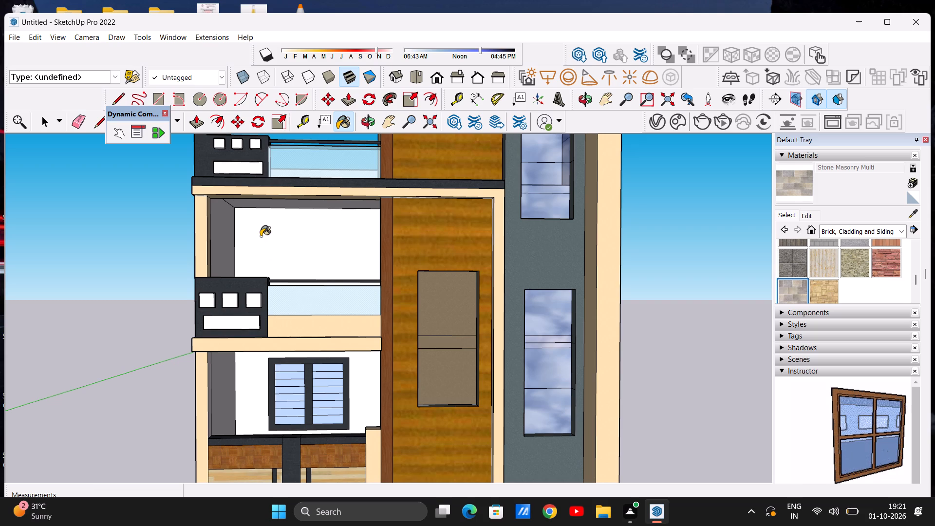
scroll(287, 252, "up", 5)
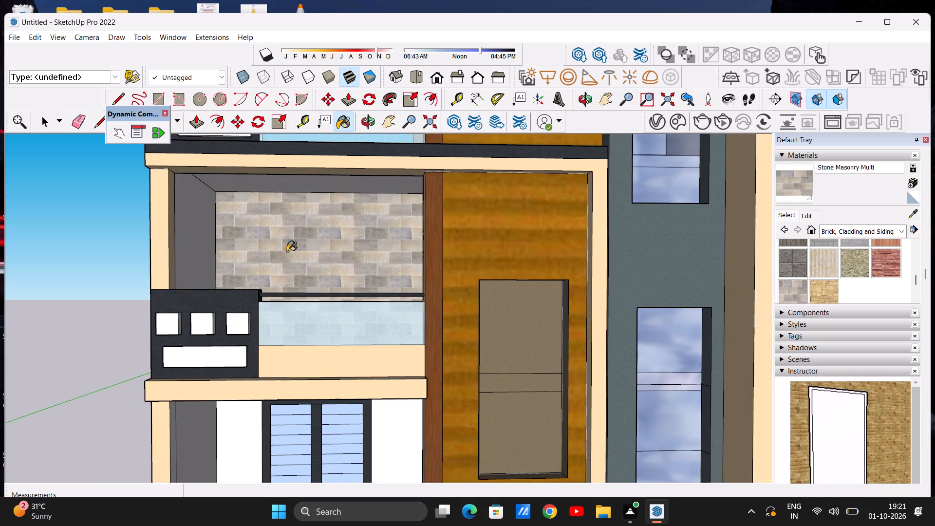
scroll(279, 245, "down", 5)
scroll(247, 361, "up", 6)
left_click(255, 341)
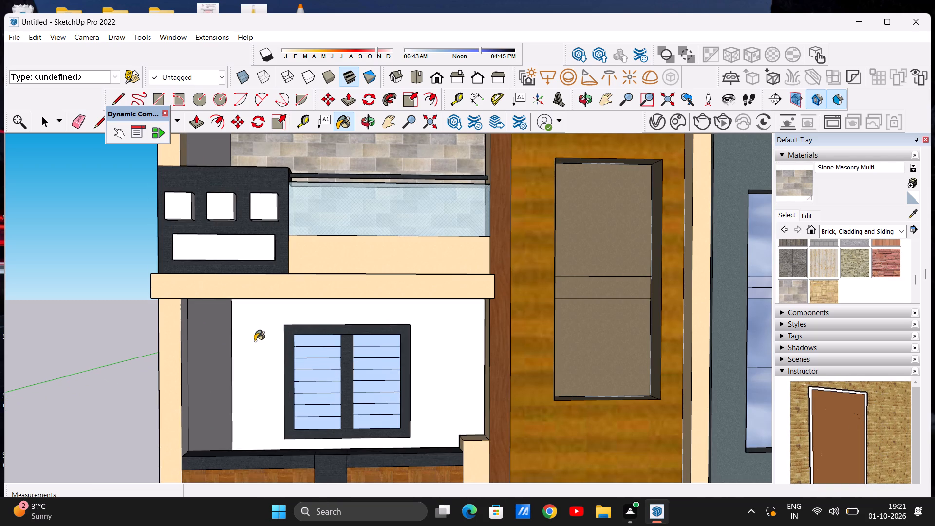
Apply Stone Masonry Multi to the outer side walls inside the ground-floor and middle-floor recesses.
scroll(255, 341, "down", 8)
middle_click_drag(262, 343, 254, 346)
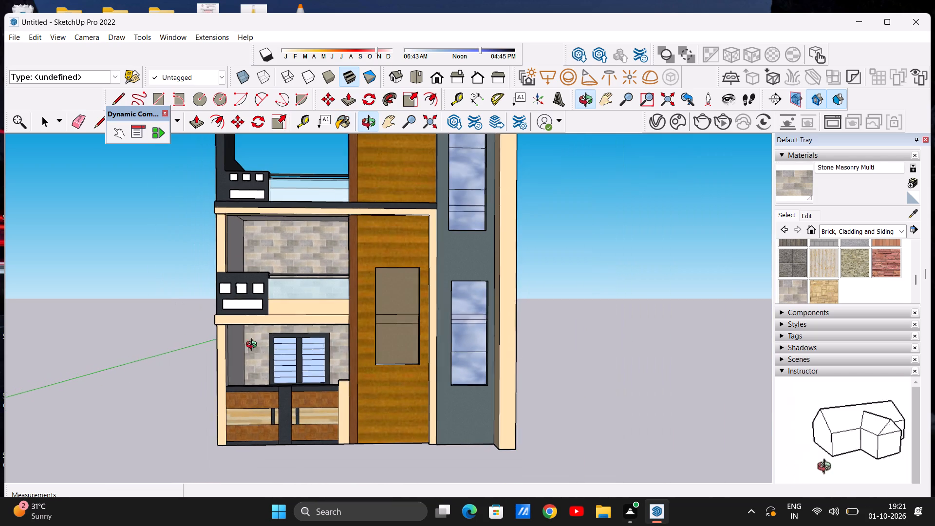
middle_click_drag(254, 346, 184, 369)
scroll(260, 349, "up", 11)
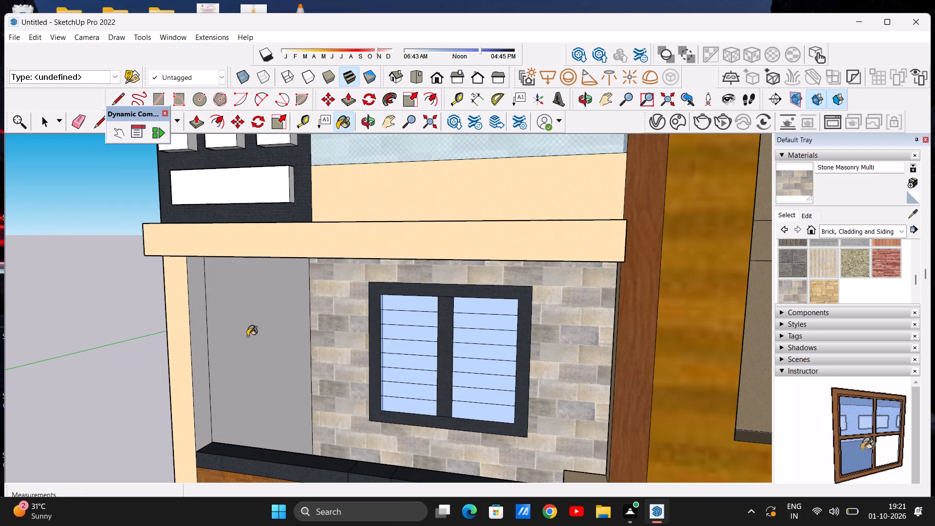
left_click(247, 336)
scroll(242, 348, "down", 10)
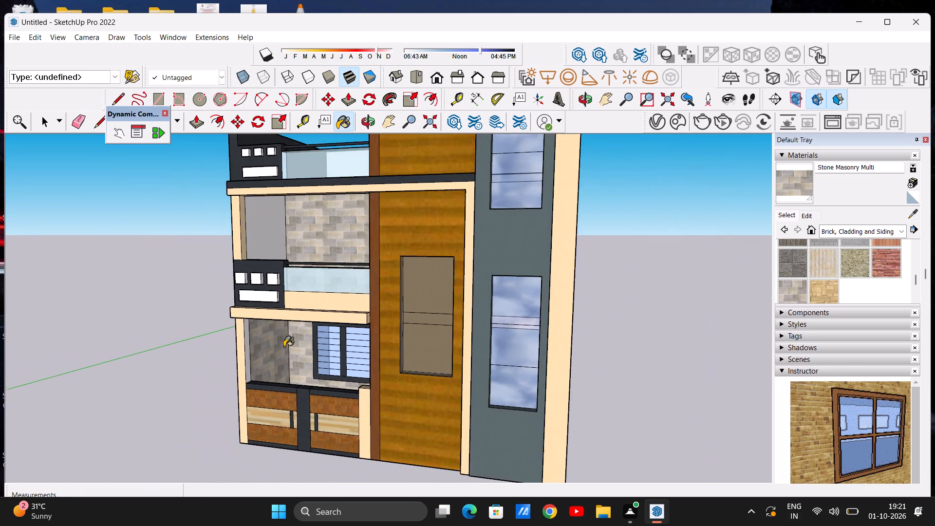
scroll(284, 347, "down", 2)
scroll(280, 259, "up", 12)
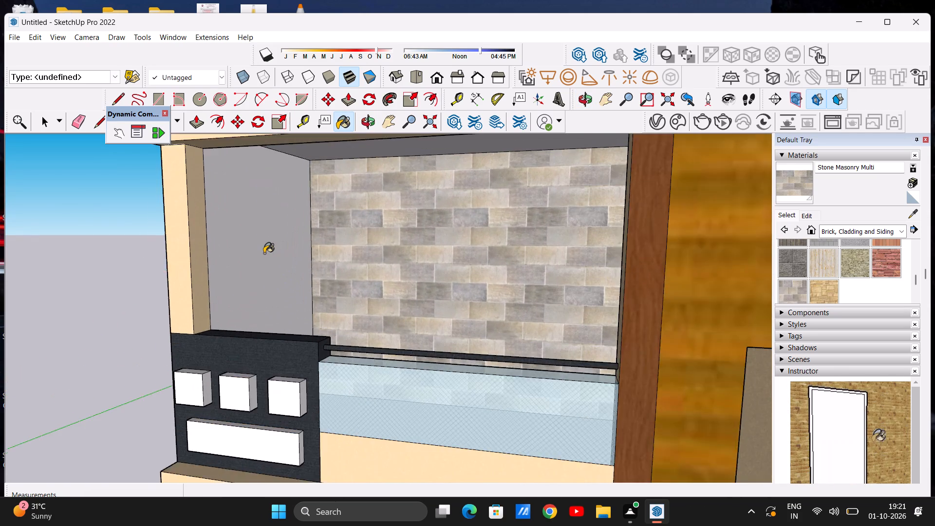
left_click(254, 253)
Paint the middle-floor recess's far end wall and the inner face of its front wall with Stone Masonry Multi.
scroll(309, 297, "down", 14)
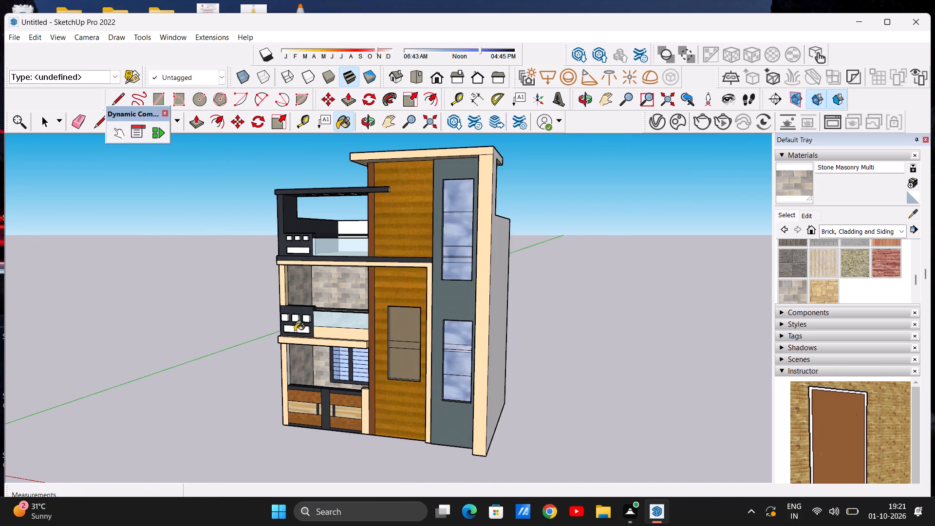
middle_click_drag(295, 331, 561, 328)
scroll(374, 290, "up", 12)
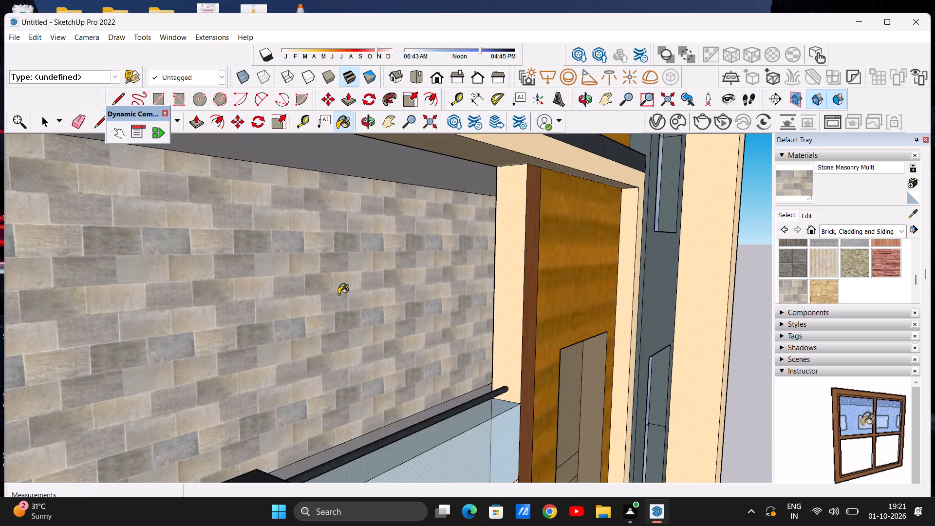
middle_click_drag(342, 299, 400, 304)
scroll(473, 278, "up", 5)
left_click(483, 272)
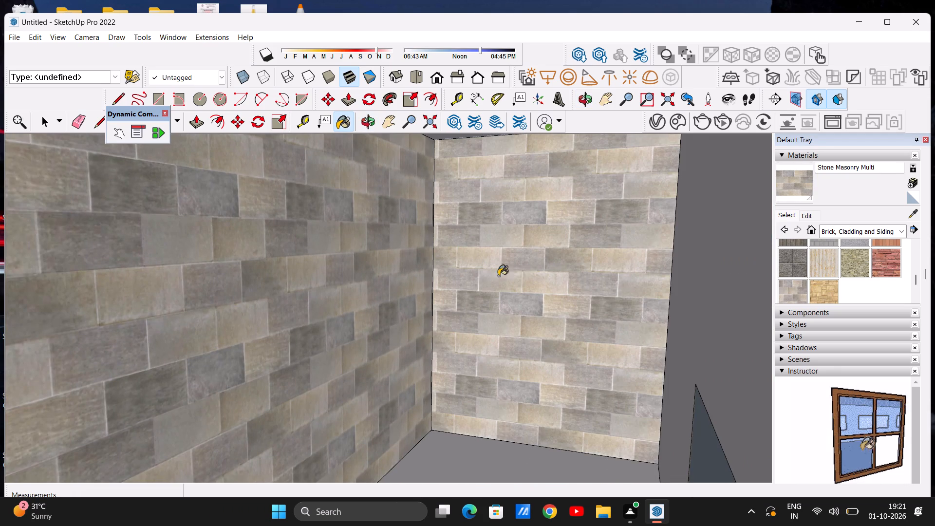
left_click(710, 302)
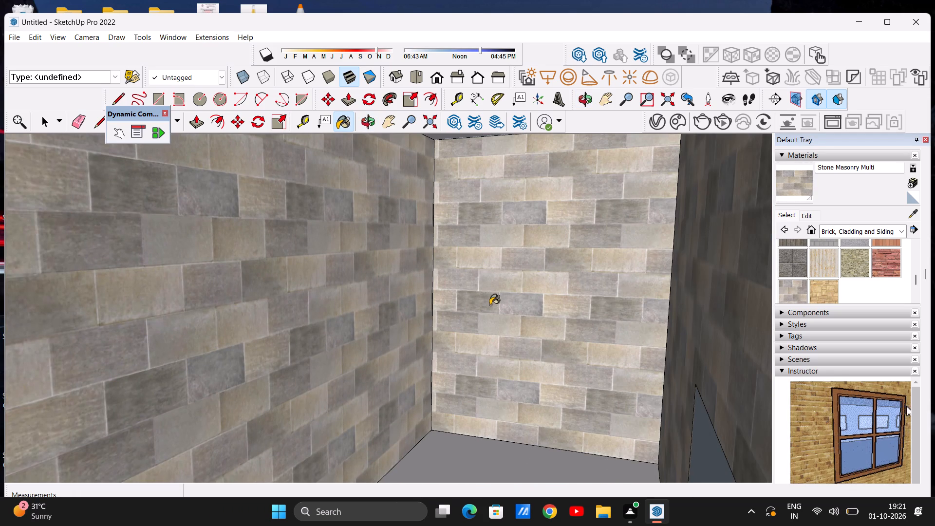
Apply Stone Masonry Multi to the far end wall inside the ground-floor recess.
scroll(486, 305, "down", 13)
middle_click_drag(468, 316, 341, 327)
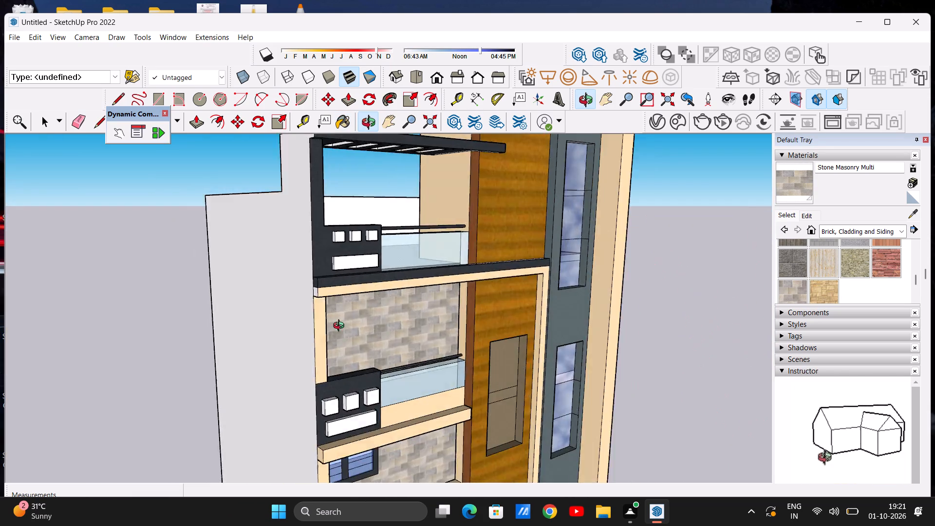
middle_click_drag(341, 327, 237, 312)
scroll(270, 307, "down", 8)
scroll(311, 400, "up", 8)
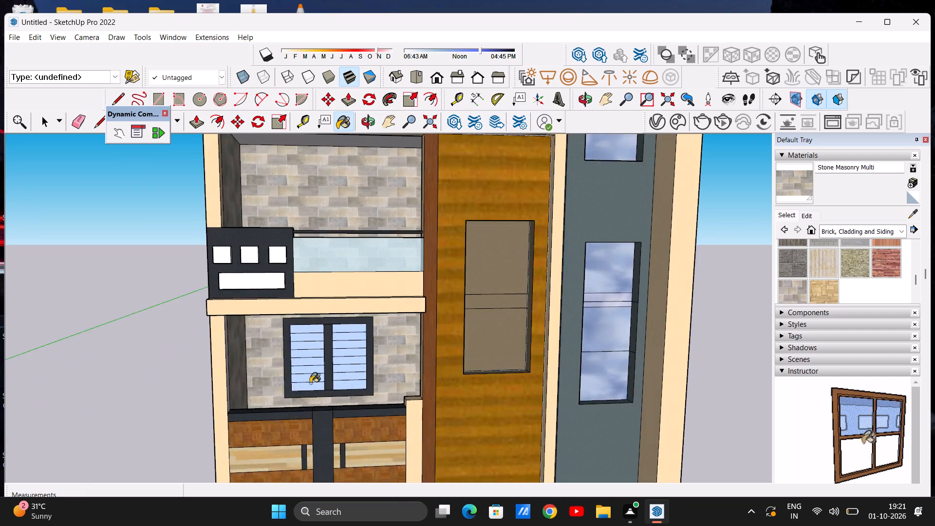
scroll(313, 379, "up", 8)
middle_click_drag(309, 375, 446, 374)
scroll(614, 310, "up", 7)
left_click(664, 307)
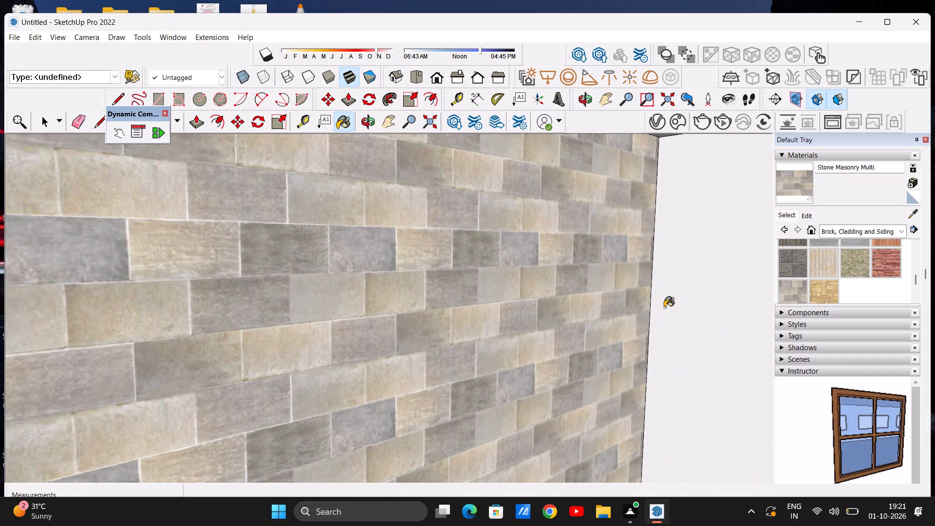
Paint the inner face of the ground-floor front wall, behind the wood-clad panel, with Stone Masonry Multi.
scroll(559, 328, "down", 8)
middle_click_drag(523, 342, 619, 352)
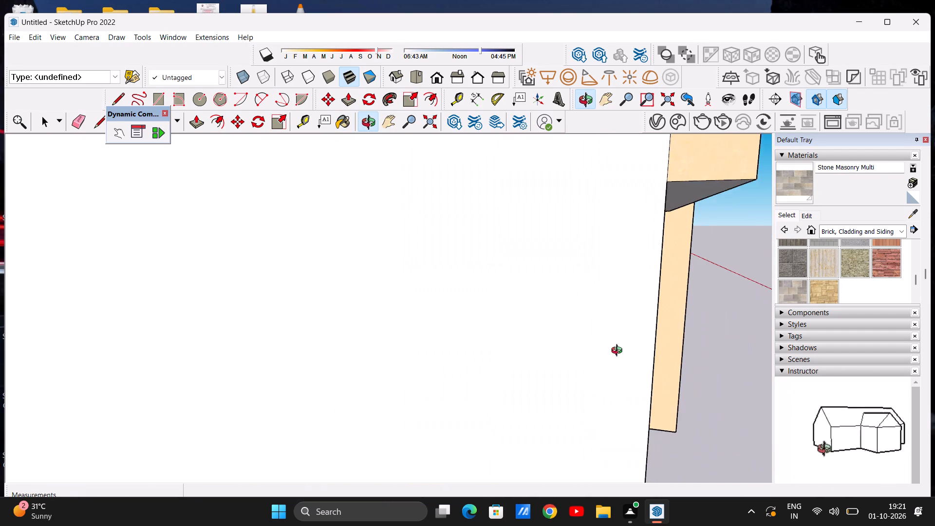
middle_click_drag(619, 352, 557, 362)
scroll(585, 327, "up", 6)
middle_click_drag(606, 330, 669, 328)
scroll(577, 327, "down", 11)
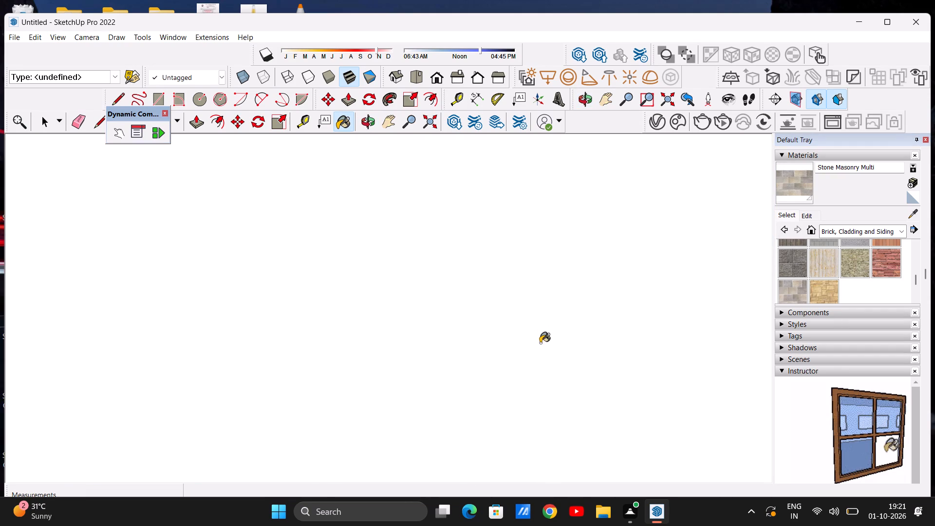
left_click(434, 75)
scroll(389, 305, "down", 3)
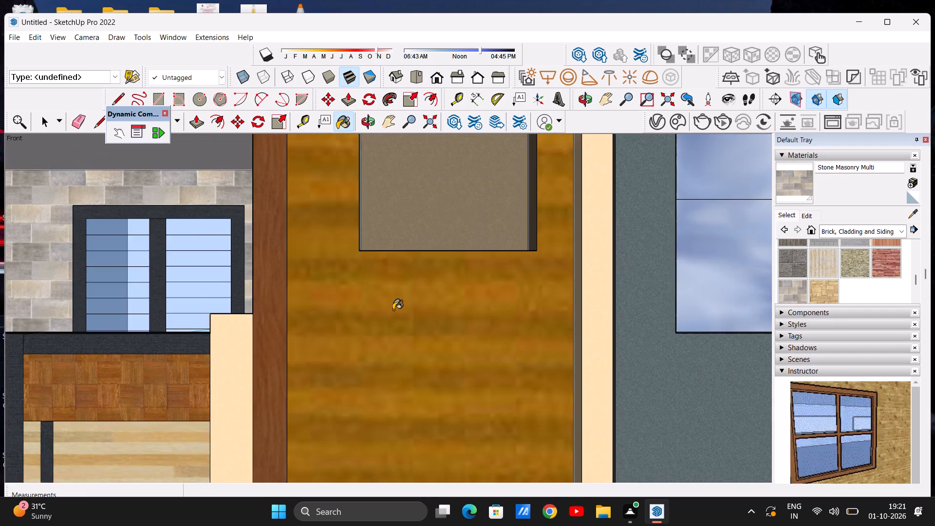
scroll(393, 310, "down", 17)
middle_click_drag(339, 300, 468, 364)
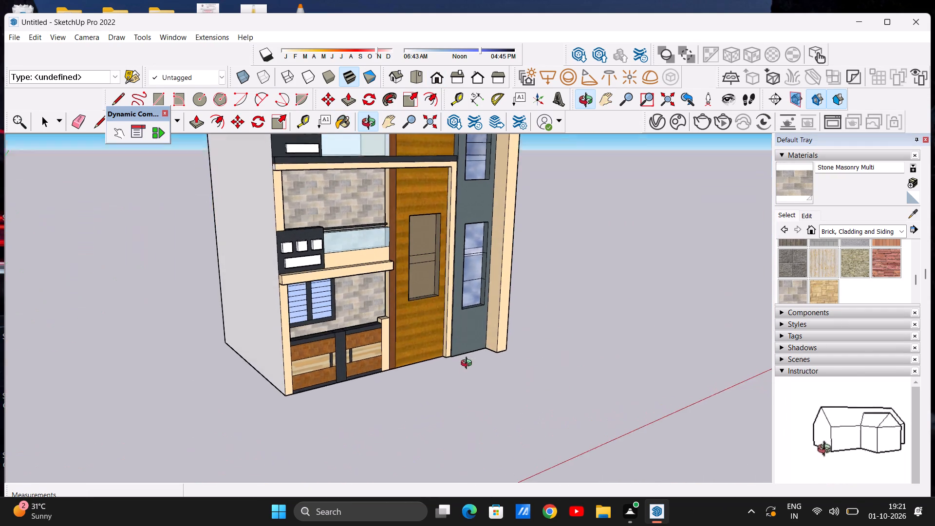
middle_click_drag(468, 364, 468, 366)
scroll(347, 288, "up", 8)
middle_click_drag(387, 306, 430, 314)
scroll(429, 296, "up", 7)
middle_click_drag(410, 300, 449, 306)
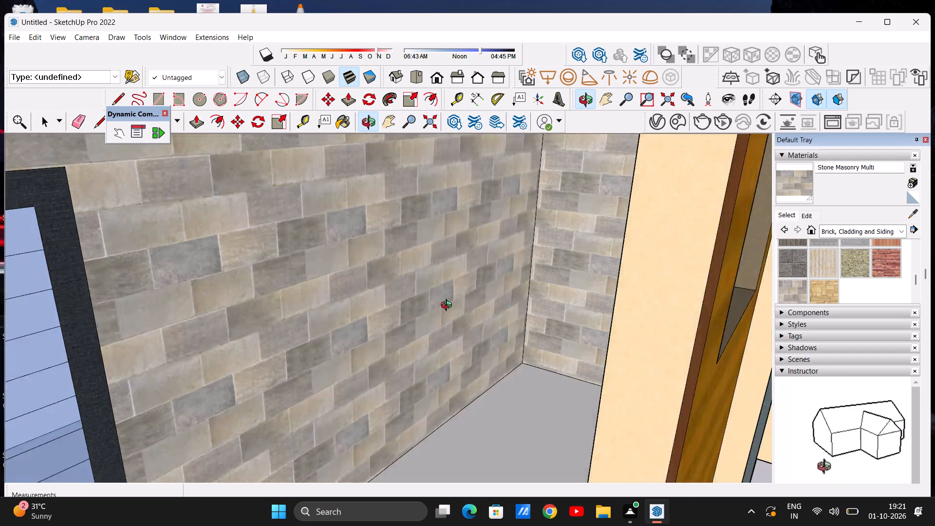
middle_click_drag(449, 306, 491, 298)
left_click(666, 348)
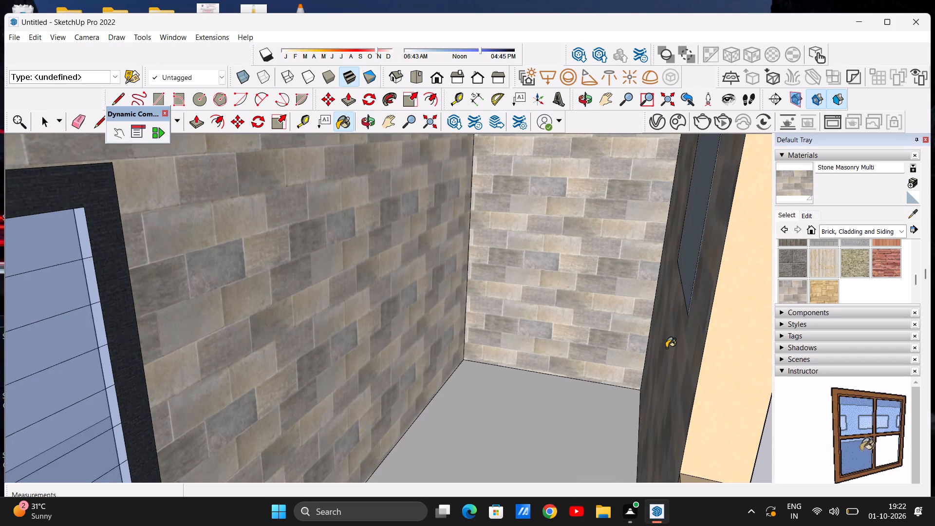
key("space")
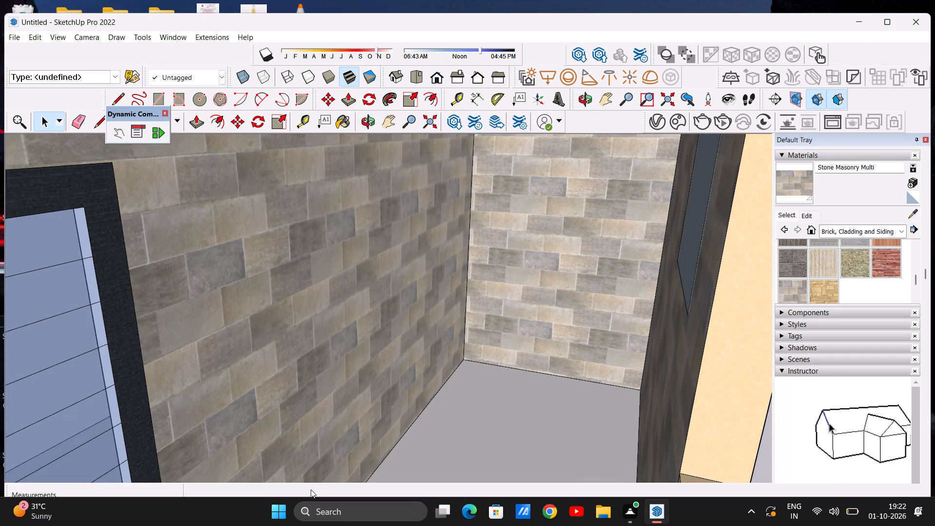
Examine the stone-clad recesses and the whole house elevation from the front and from both sides.
scroll(312, 373, "down", 20)
scroll(312, 373, "down", 2)
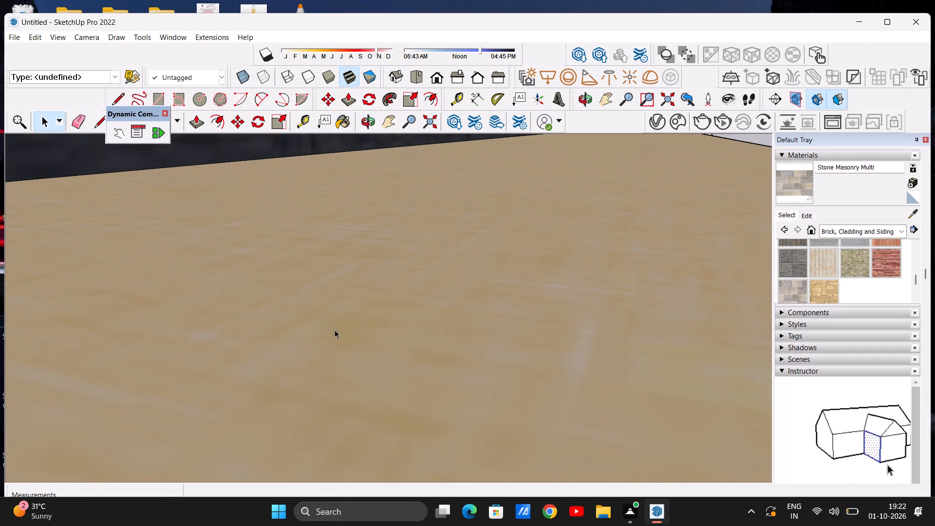
scroll(335, 330, "down", 20)
scroll(335, 330, "down", 16)
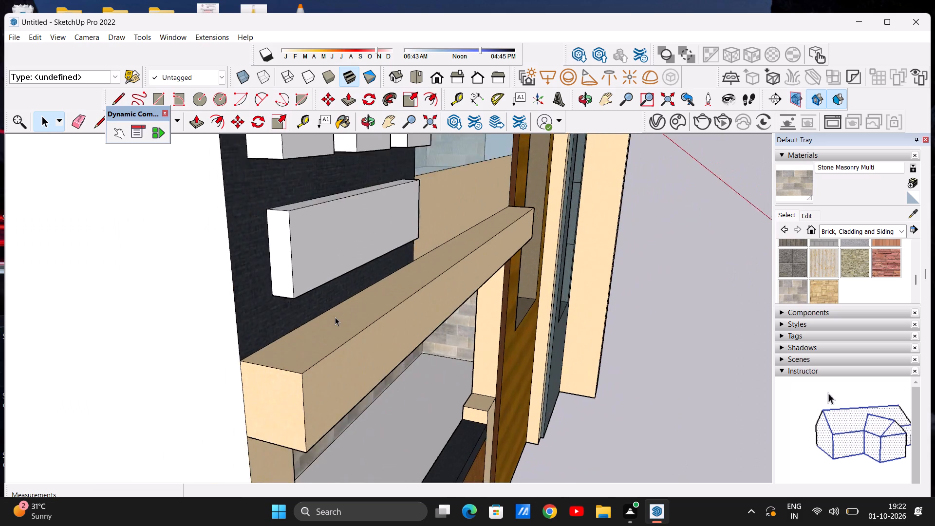
scroll(335, 317, "down", 18)
middle_click_drag(358, 304, 212, 283)
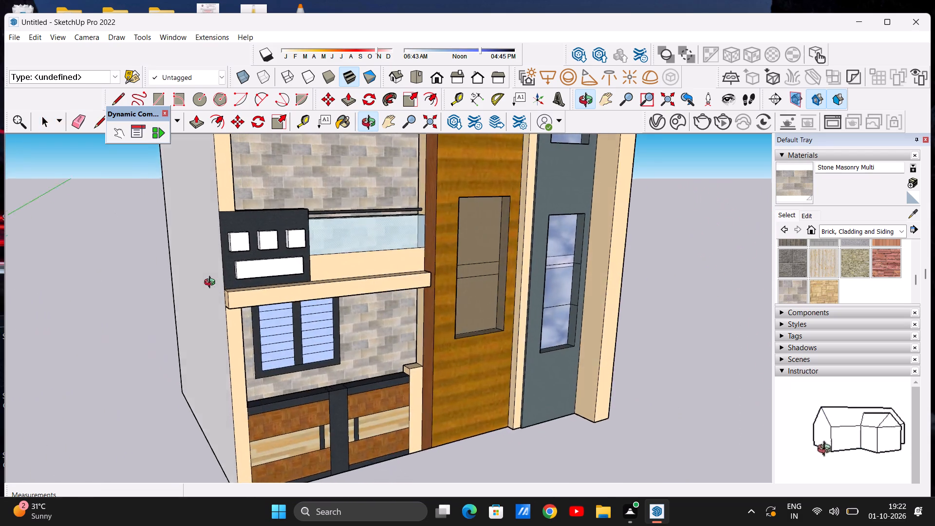
middle_click_drag(212, 283, 129, 260)
scroll(387, 304, "down", 4)
middle_click_drag(378, 327, 368, 312)
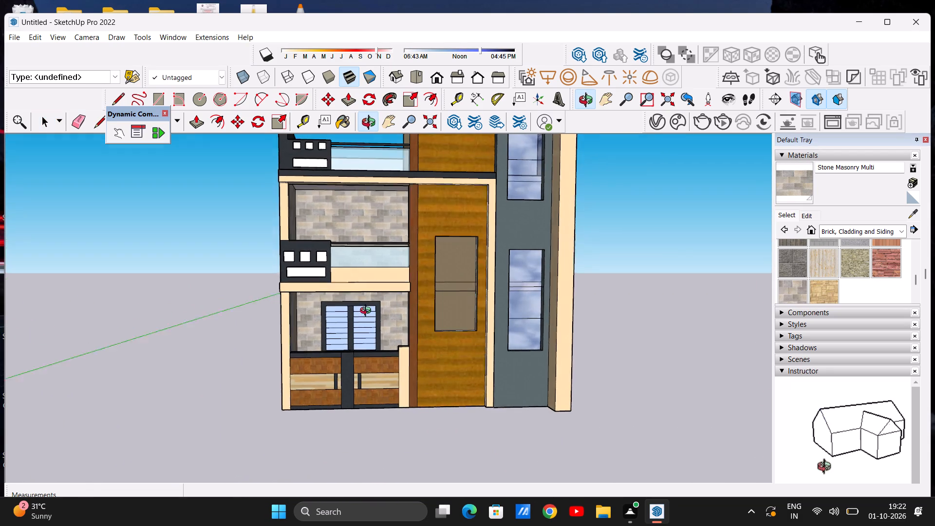
middle_click_drag(368, 312, 326, 304)
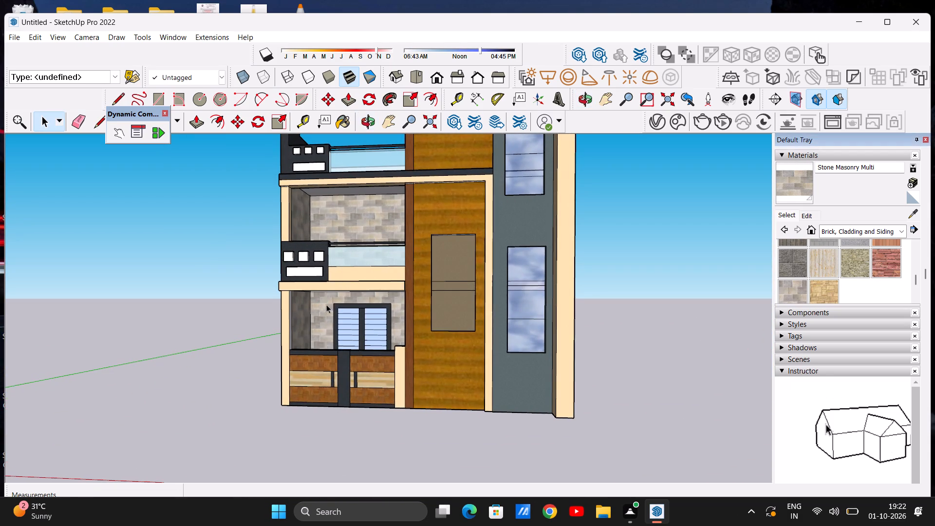
scroll(374, 319, "down", 3)
middle_click_drag(347, 319, 359, 336)
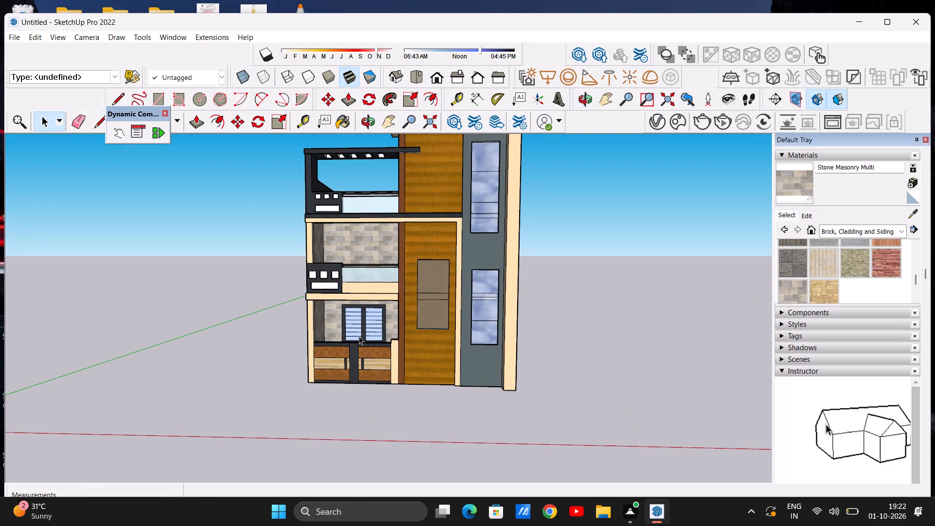
scroll(360, 336, "down", 5)
scroll(344, 312, "up", 7)
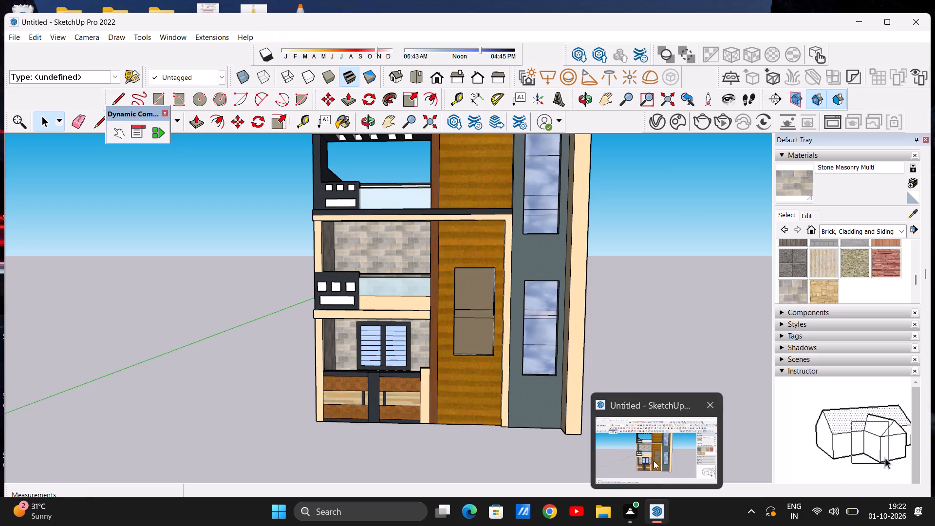
left_click(654, 461)
scroll(392, 287, "down", 7)
scroll(374, 299, "up", 2)
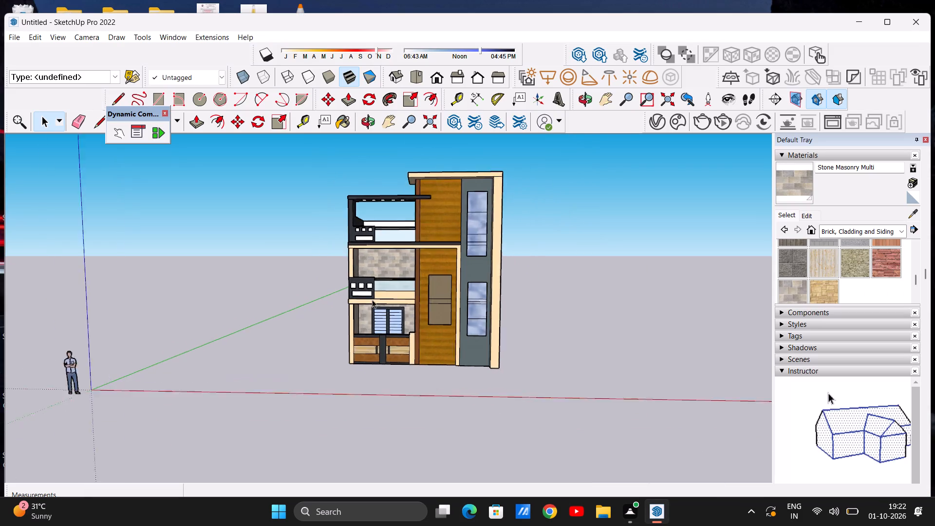
scroll(372, 300, "up", 6)
scroll(381, 291, "down", 3)
middle_click_drag(307, 288, 488, 294)
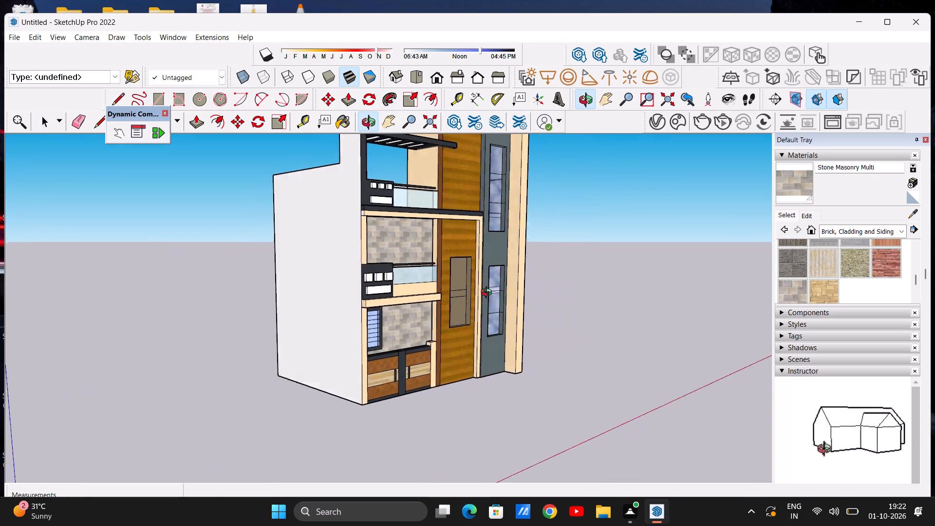
Examine the facade from both sides and the post faces around the stone-clad ground-floor recess.
middle_click_drag(488, 294, 174, 320)
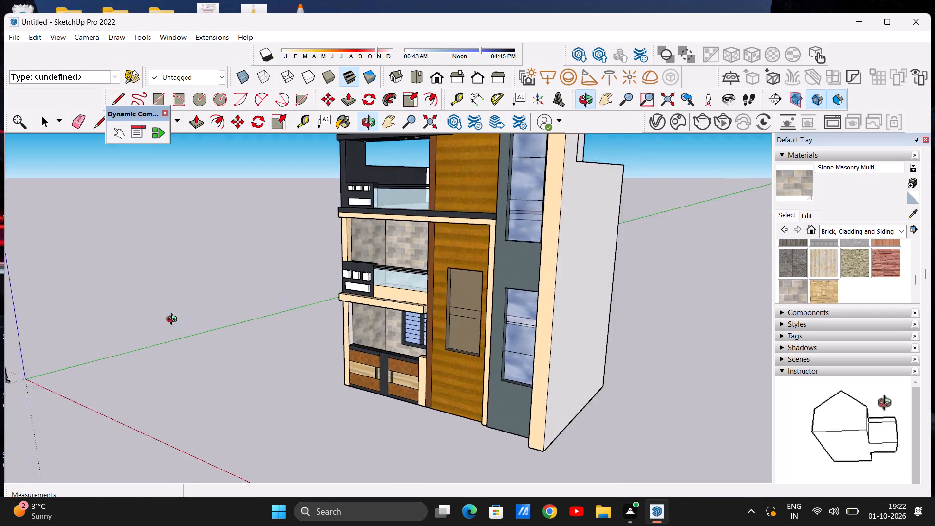
middle_click_drag(174, 320, 563, 297)
middle_click_drag(608, 297, 454, 330)
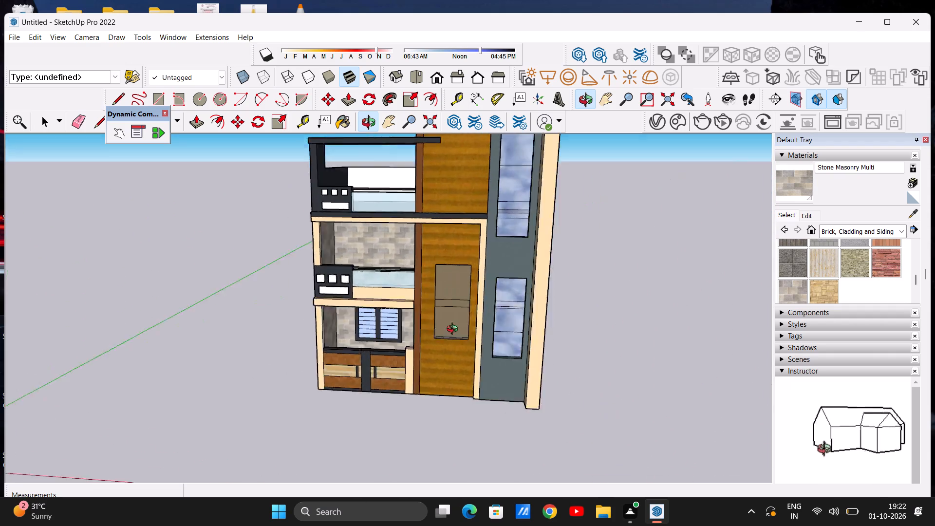
middle_click_drag(454, 330, 598, 322)
middle_click_drag(523, 329, 470, 329)
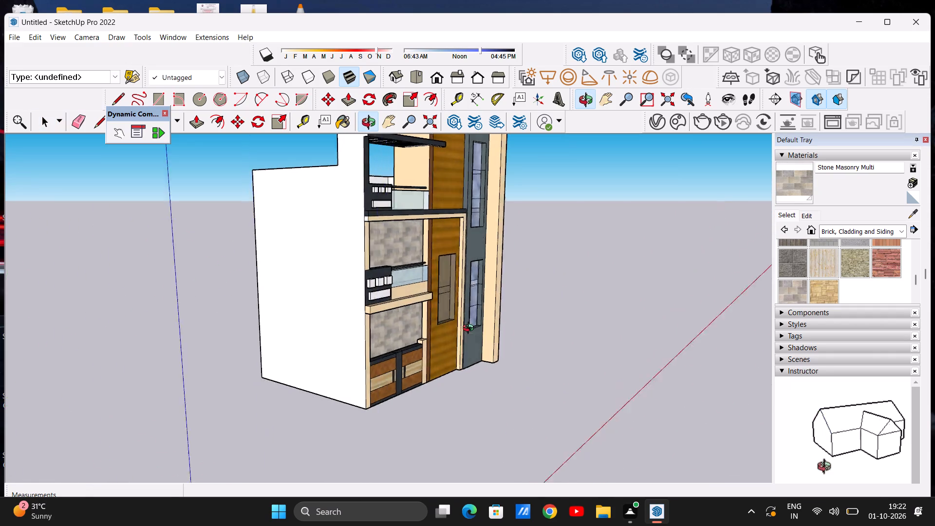
middle_click_drag(470, 329, 256, 337)
scroll(370, 316, "up", 15)
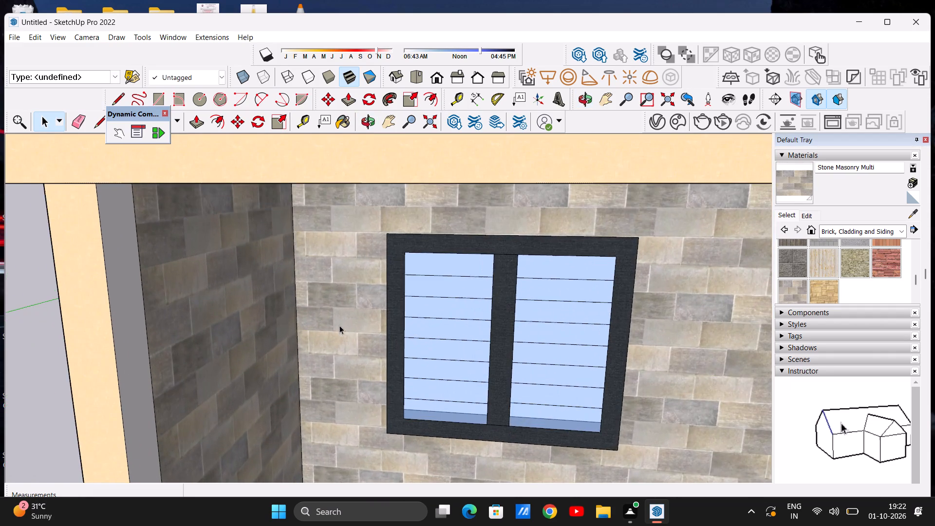
scroll(348, 315, "down", 6)
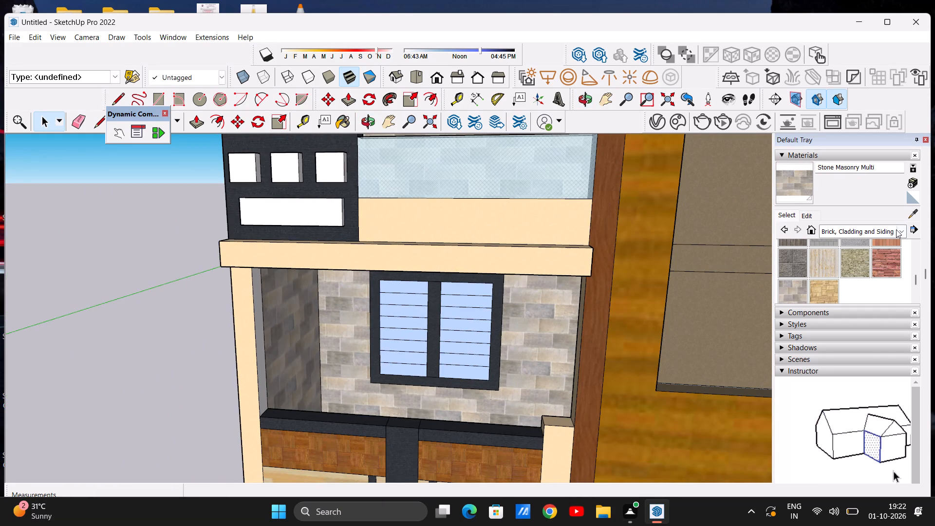
Paint the inner face of the ground-floor recess's outer post with Formica Beige from Synthetic Surfaces and brighten the material.
left_click(894, 231)
left_click(890, 346)
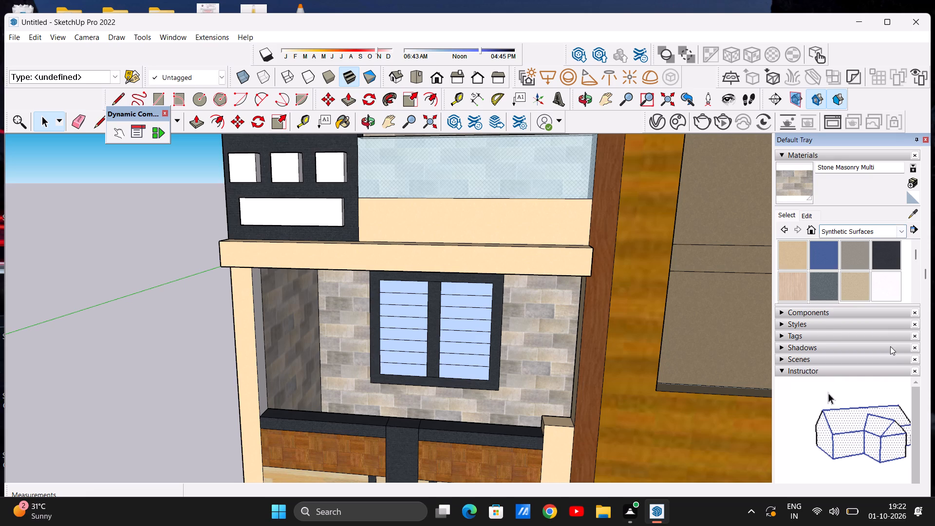
left_click(792, 263)
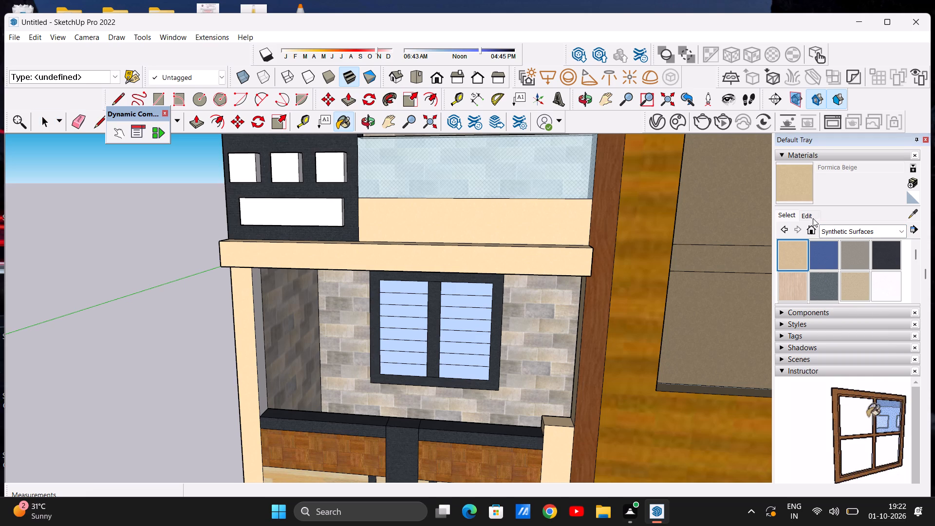
left_click(806, 217)
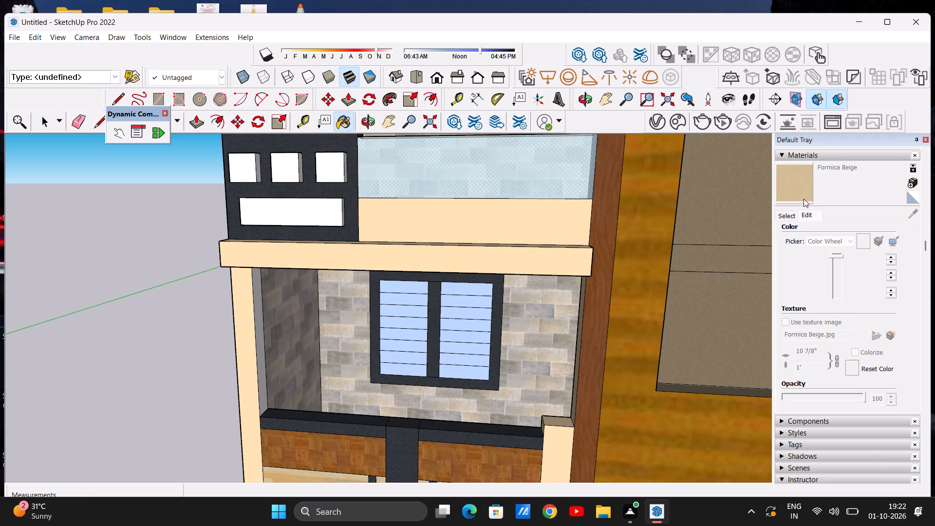
left_click(791, 190)
middle_click_drag(373, 317, 308, 292)
middle_click_drag(308, 292, 268, 292)
middle_click_drag(283, 340, 259, 287)
scroll(263, 283, "up", 7)
left_click(256, 290)
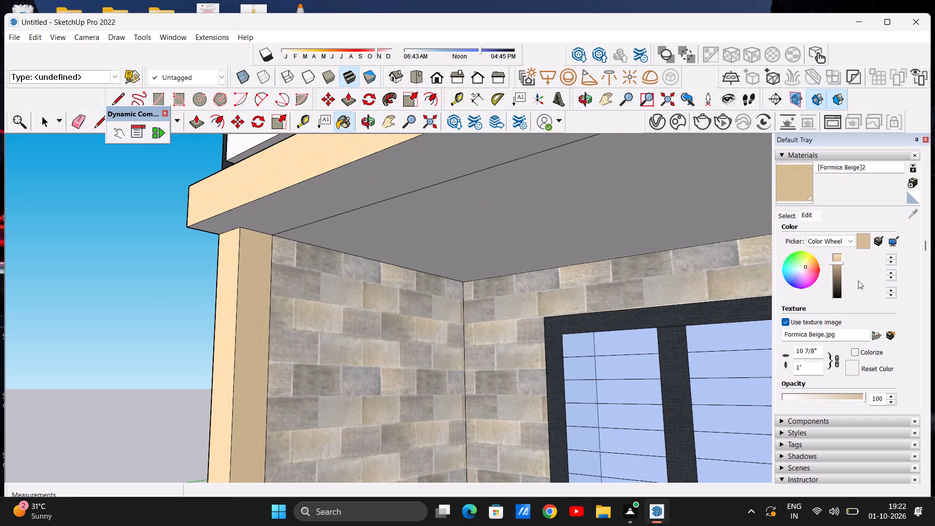
left_click(835, 259)
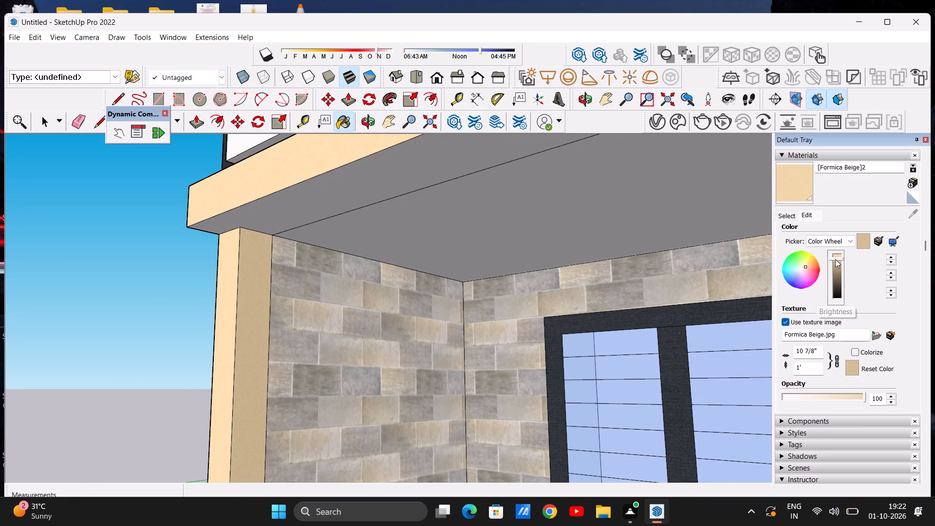
Paint the narrow wall face between the ground-floor stone wall and the brown wood strip with the lightened Formica Beige.
scroll(404, 303, "down", 14)
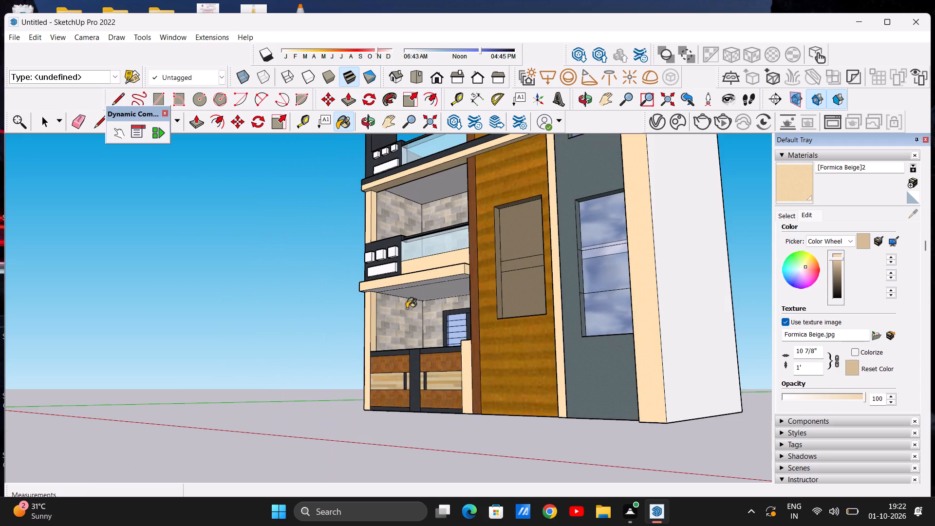
middle_click_drag(363, 309, 450, 333)
middle_click_drag(506, 336, 557, 330)
middle_click_drag(434, 352, 611, 366)
scroll(459, 308, "up", 12)
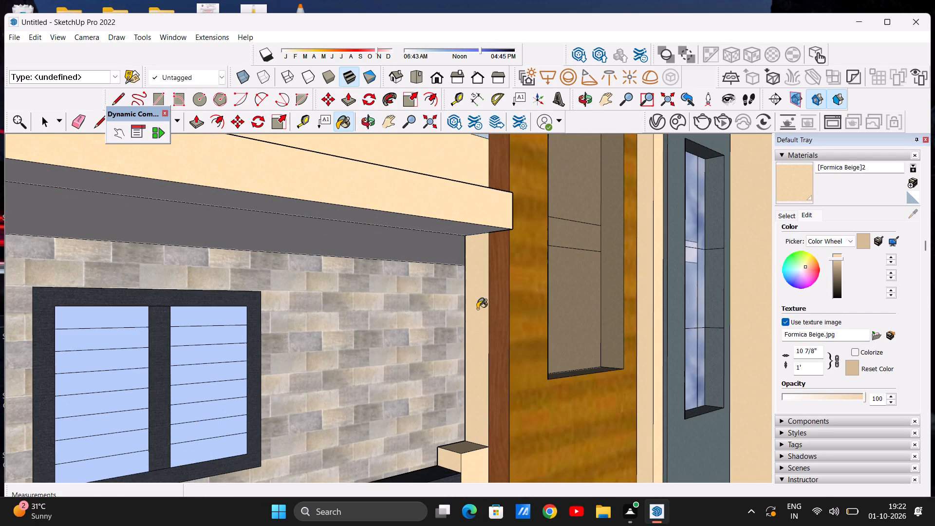
left_click(479, 310)
Paint the end face of the beige beam above the middle-floor recess with the lightened Formica Beige.
scroll(466, 350, "down", 11)
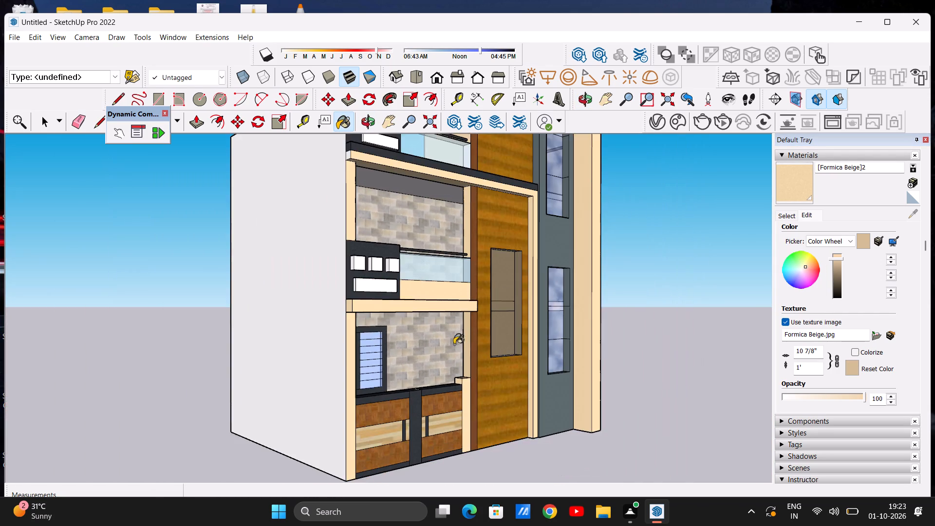
scroll(433, 337, "down", 4)
scroll(456, 297, "up", 5)
middle_click_drag(400, 300, 399, 341)
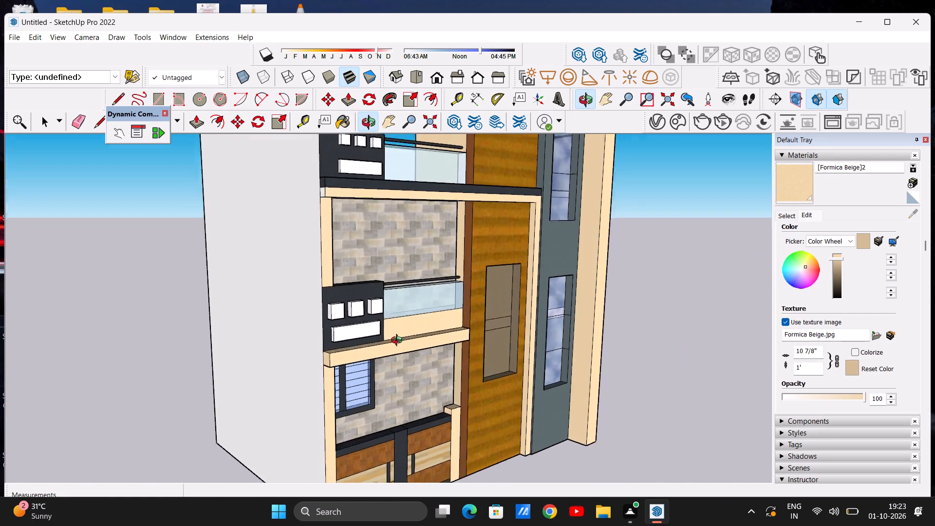
middle_click_drag(399, 341, 401, 375)
scroll(314, 231, "up", 14)
left_click(328, 218)
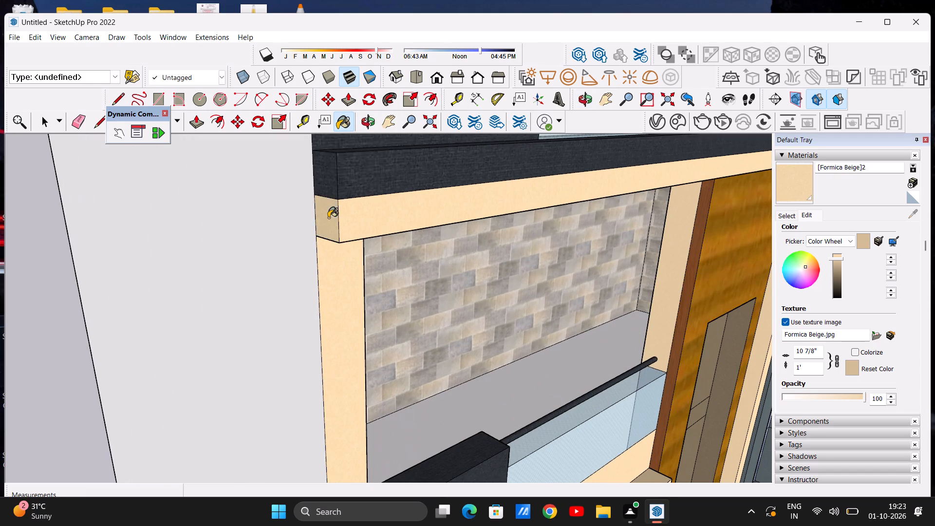
Examine the beige frame and the whole facade from the front and from both sides for remaining unpainted faces.
scroll(289, 249, "down", 16)
middle_click_drag(429, 246, 324, 236)
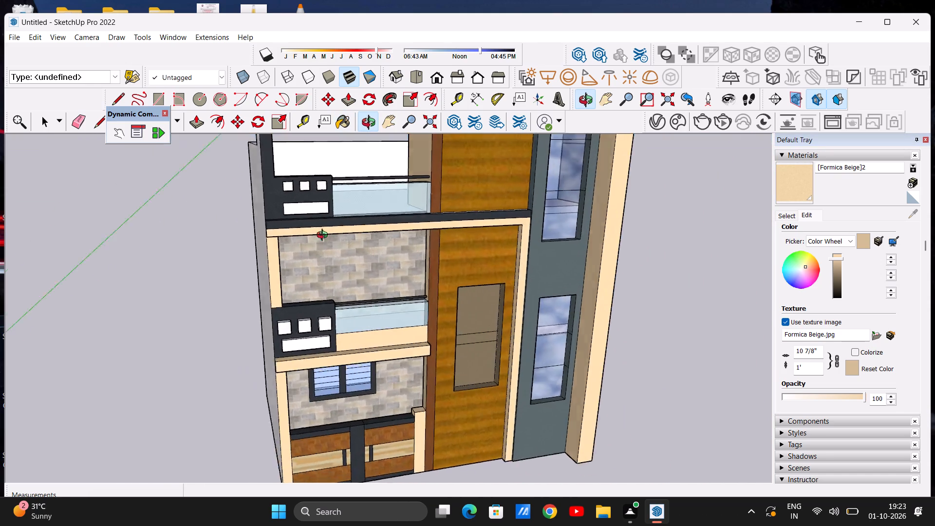
middle_click_drag(324, 236, 104, 231)
scroll(468, 256, "up", 6)
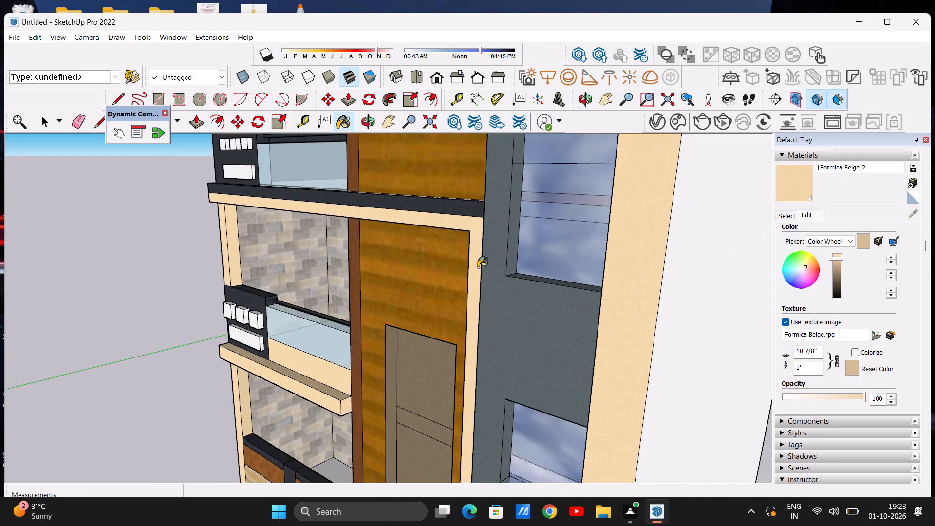
scroll(479, 266, "up", 14)
scroll(513, 269, "down", 20)
scroll(513, 269, "down", 5)
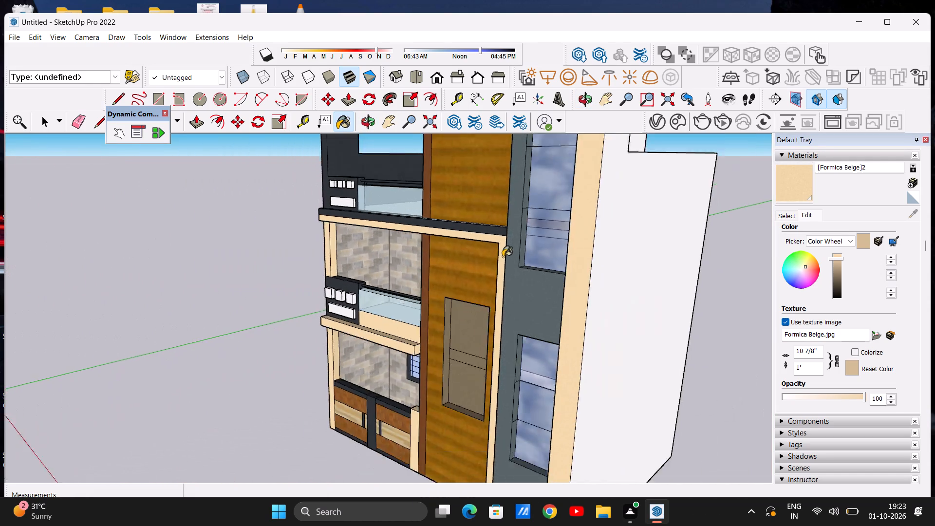
scroll(503, 257, "down", 8)
scroll(412, 318, "up", 1)
middle_click_drag(412, 318, 674, 296)
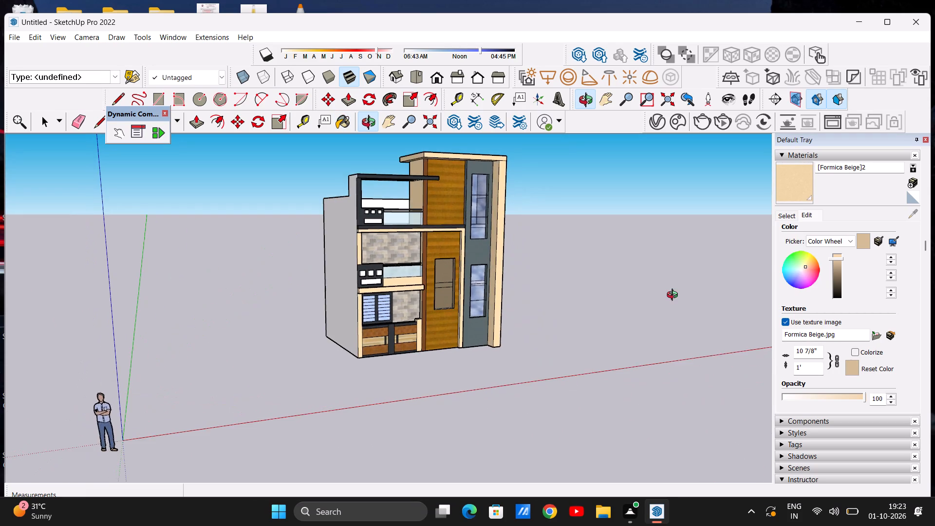
middle_click_drag(674, 296, 637, 296)
middle_click_drag(480, 303, 401, 304)
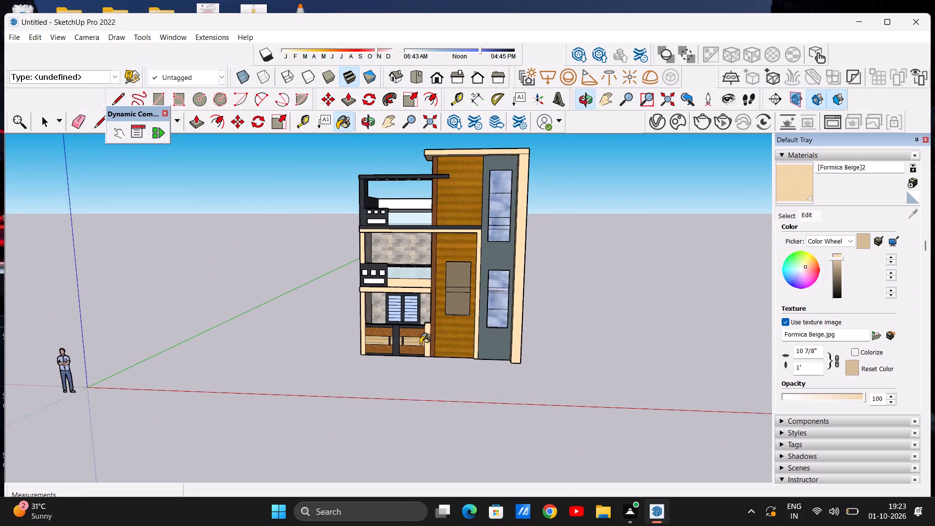
Apply the lightened Formica Beige to the narrow inner face beside the top of the ground-floor gate pillar.
scroll(420, 344, "up", 15)
middle_click_drag(440, 276, 448, 365)
scroll(447, 360, "up", 1)
middle_click_drag(397, 289, 495, 337)
scroll(438, 297, "up", 7)
middle_click_drag(464, 333, 587, 327)
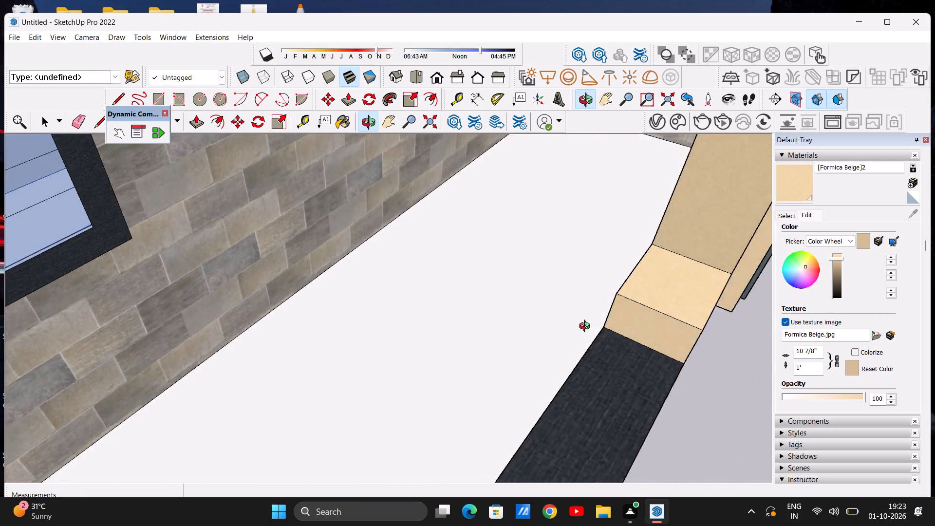
middle_click_drag(587, 327, 662, 333)
scroll(618, 266, "up", 6)
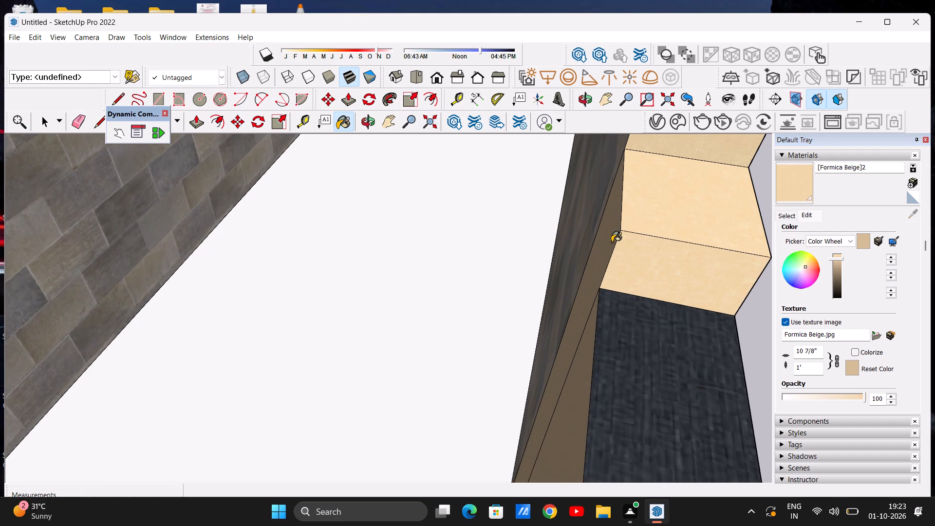
left_click(612, 242)
Examine the whole house from above, from the side and from the front.
scroll(533, 264, "down", 4)
scroll(533, 264, "down", 17)
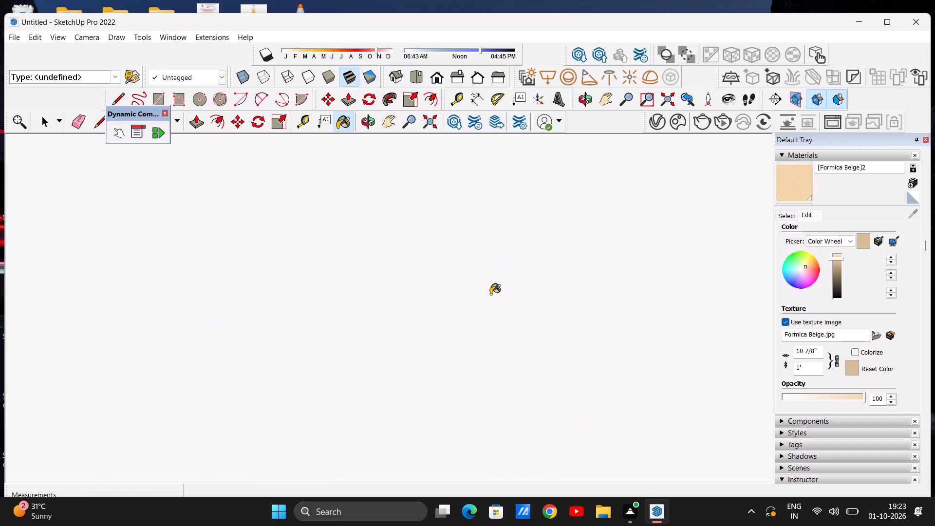
scroll(490, 294, "down", 20)
scroll(490, 294, "down", 17)
scroll(482, 296, "down", 20)
scroll(482, 296, "down", 18)
scroll(482, 296, "down", 20)
scroll(482, 296, "down", 17)
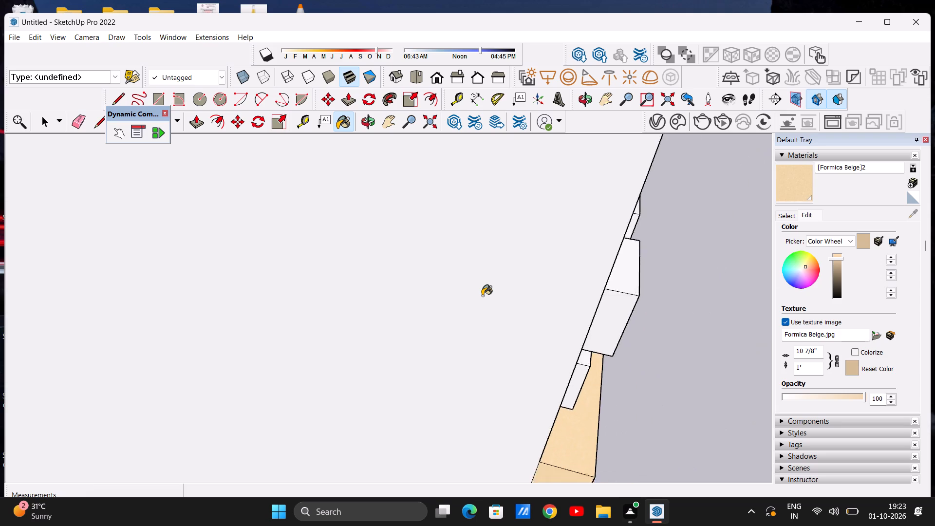
scroll(482, 296, "down", 15)
scroll(468, 286, "down", 14)
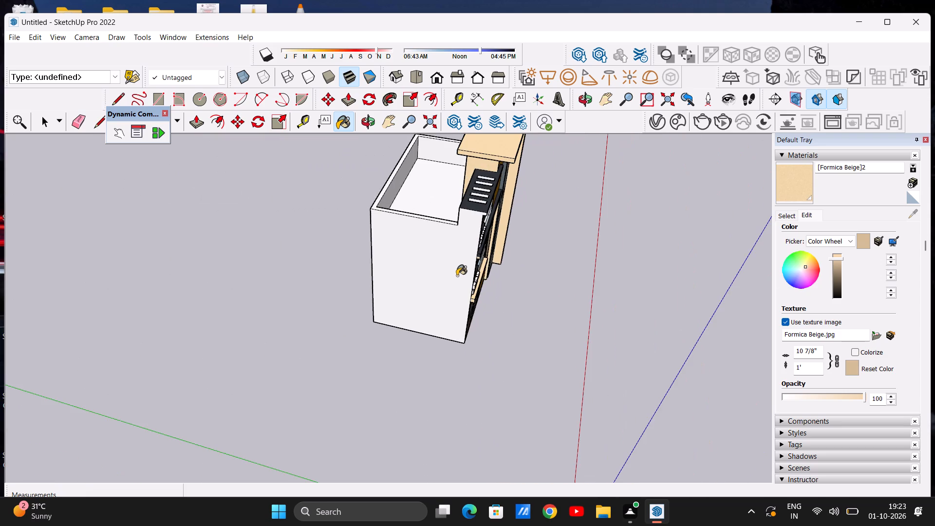
scroll(513, 283, "down", 1)
middle_click_drag(513, 283, 331, 209)
middle_click_drag(482, 326, 462, 316)
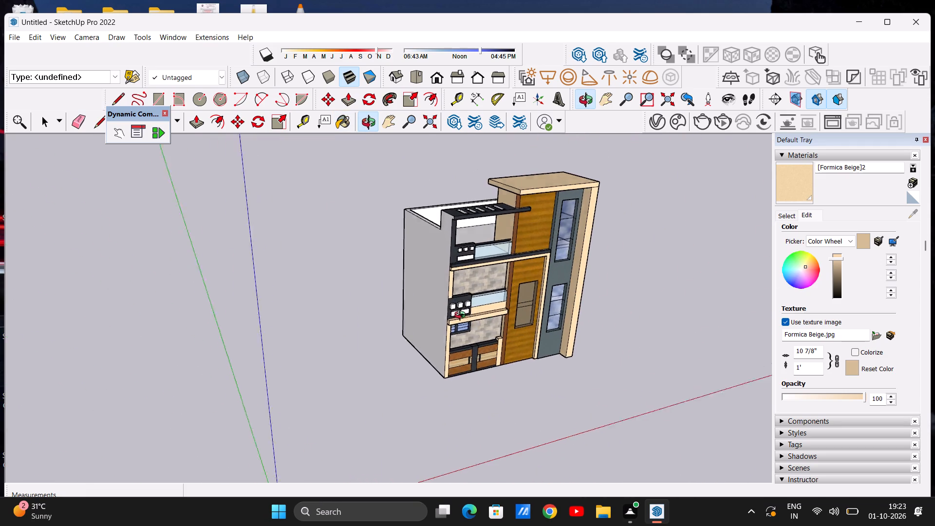
middle_click_drag(462, 316, 320, 239)
middle_click_drag(307, 244, 372, 258)
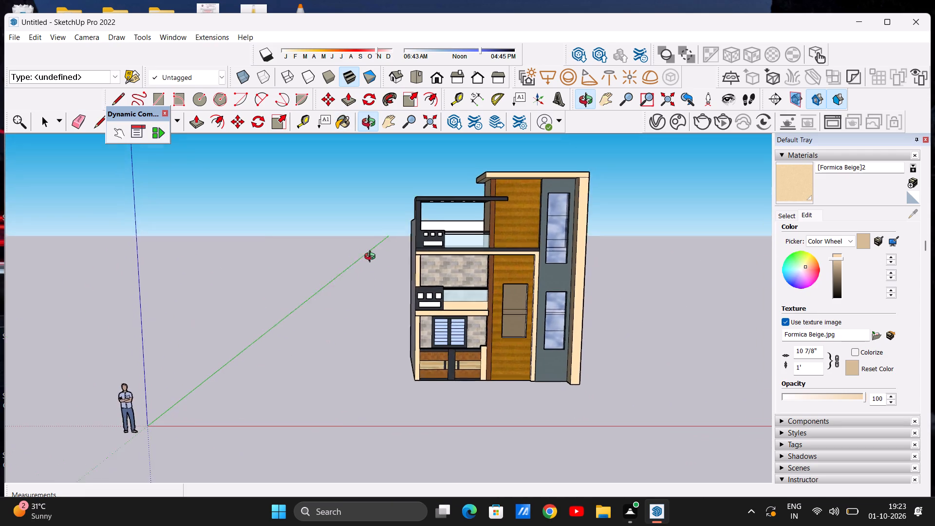
middle_click_drag(372, 258, 373, 249)
middle_click(372, 249)
middle_click(372, 249)
middle_click(363, 244)
middle_click(363, 244)
scroll(375, 257, "down", 8)
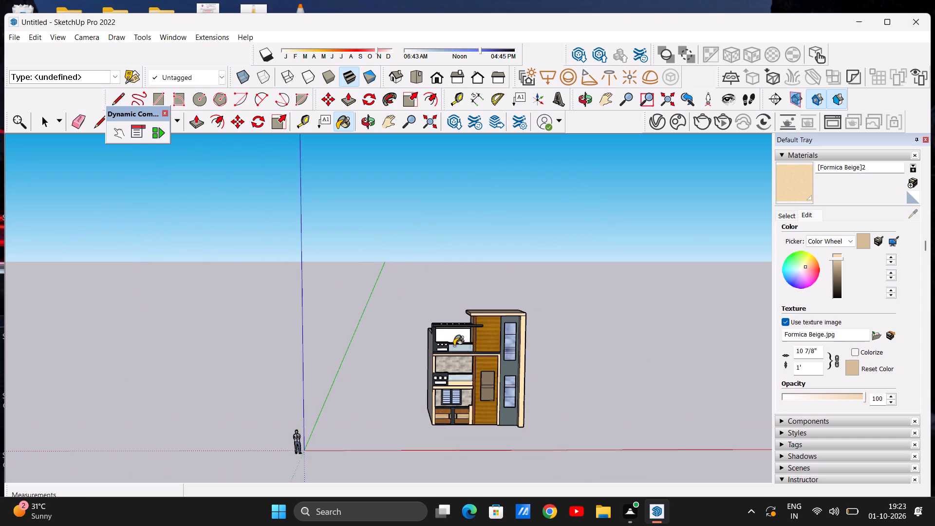
scroll(502, 400, "up", 7)
middle_click_drag(495, 414, 482, 379)
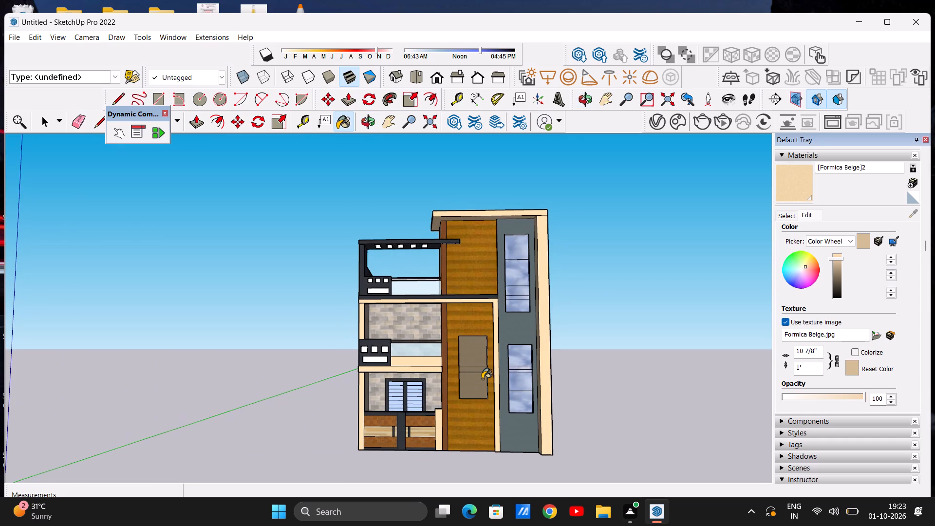
Examine the front facade and the top-floor balcony railing up close for missing materials.
scroll(490, 375, "down", 3)
scroll(484, 343, "up", 6)
scroll(476, 298, "up", 5)
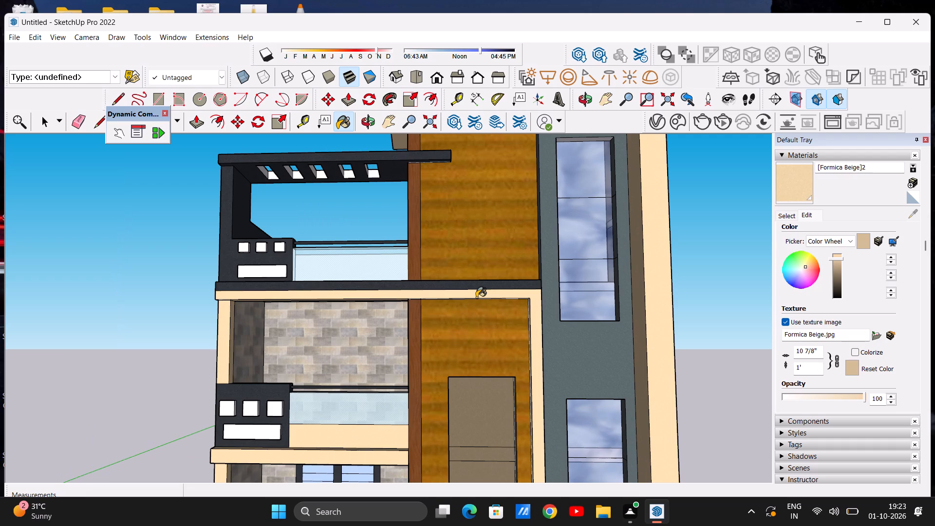
middle_click_drag(540, 303, 543, 334)
scroll(543, 334, "down", 3)
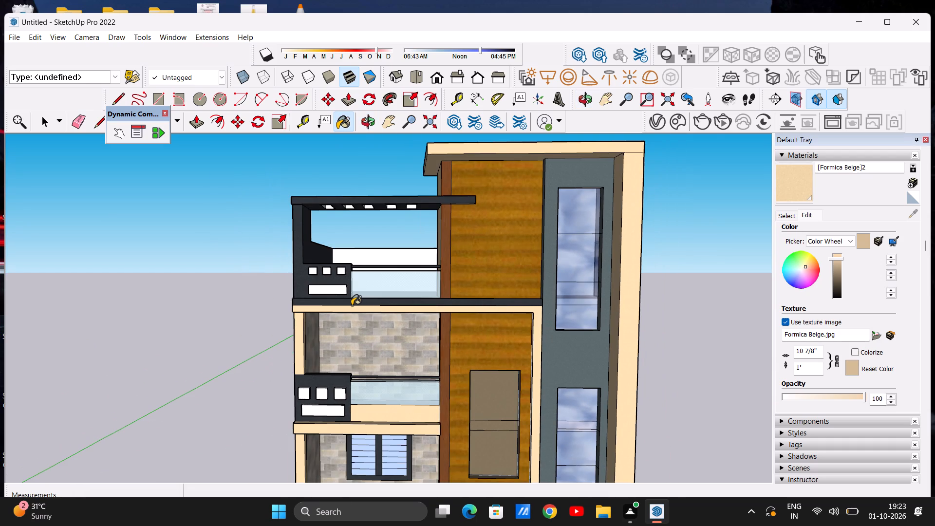
scroll(352, 305, "up", 4)
scroll(434, 249, "up", 9)
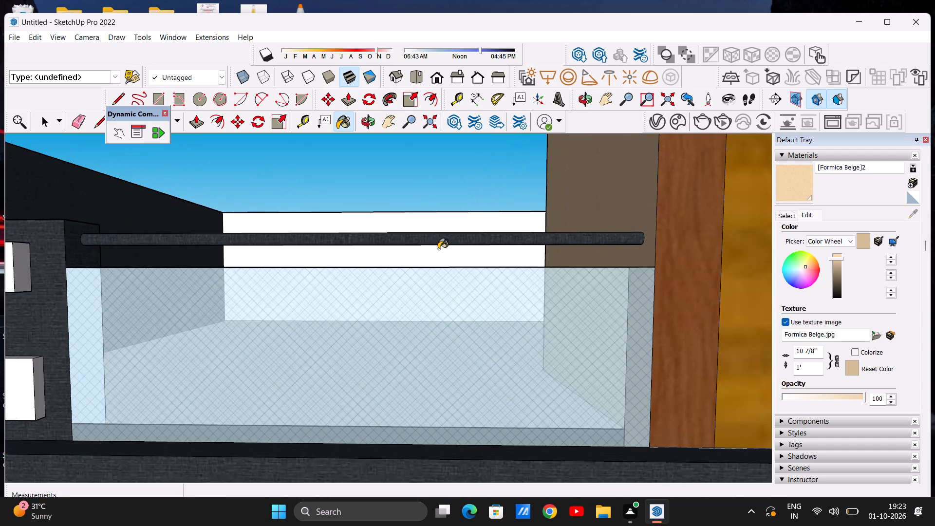
scroll(438, 249, "down", 17)
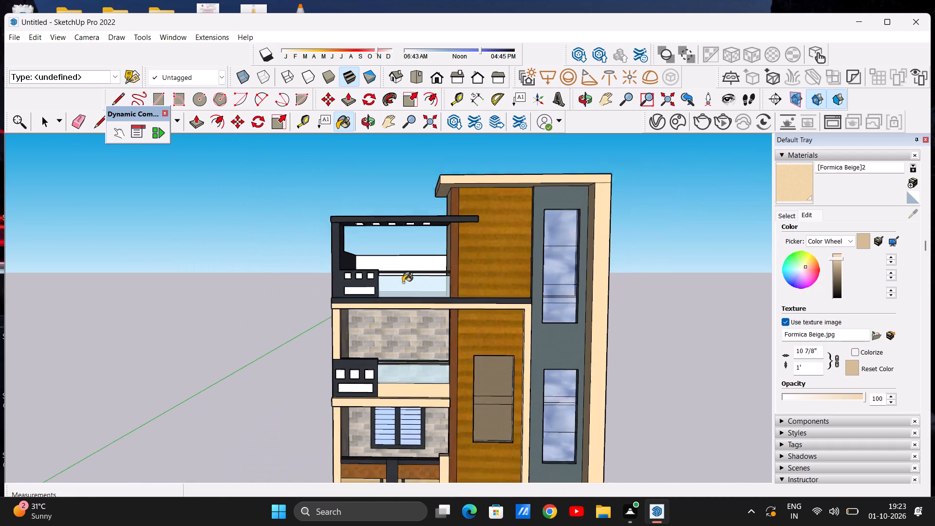
scroll(403, 282, "down", 4)
scroll(416, 368, "up", 2)
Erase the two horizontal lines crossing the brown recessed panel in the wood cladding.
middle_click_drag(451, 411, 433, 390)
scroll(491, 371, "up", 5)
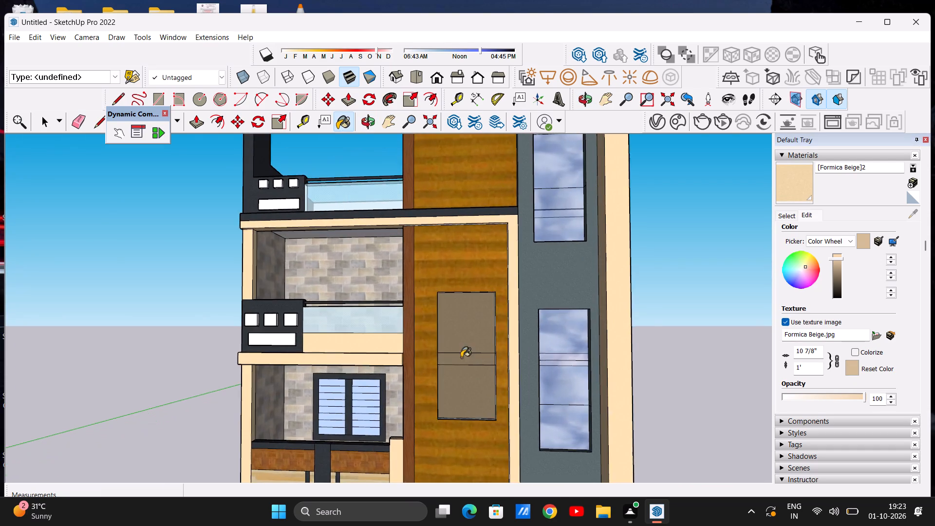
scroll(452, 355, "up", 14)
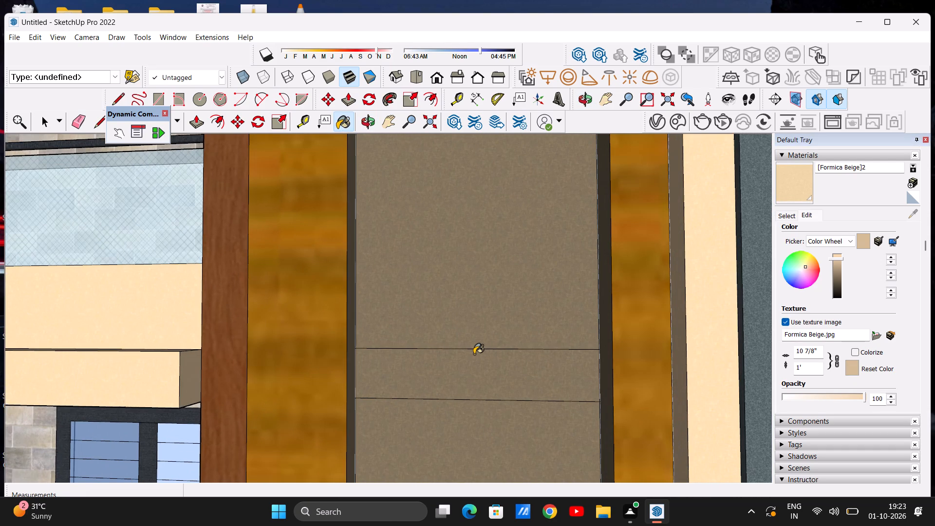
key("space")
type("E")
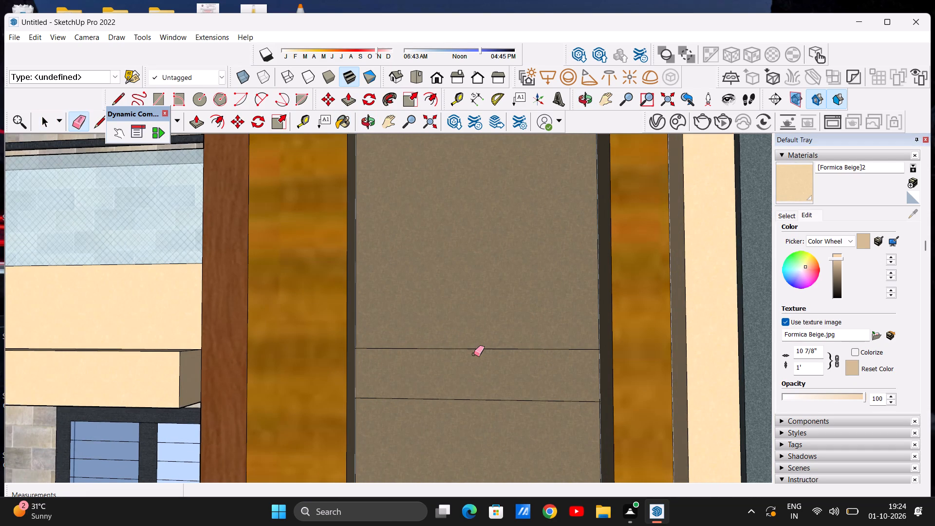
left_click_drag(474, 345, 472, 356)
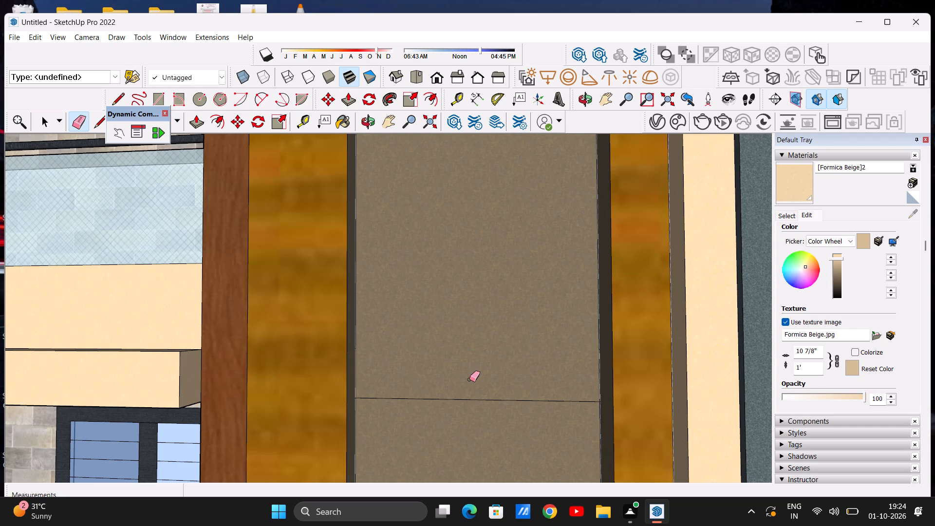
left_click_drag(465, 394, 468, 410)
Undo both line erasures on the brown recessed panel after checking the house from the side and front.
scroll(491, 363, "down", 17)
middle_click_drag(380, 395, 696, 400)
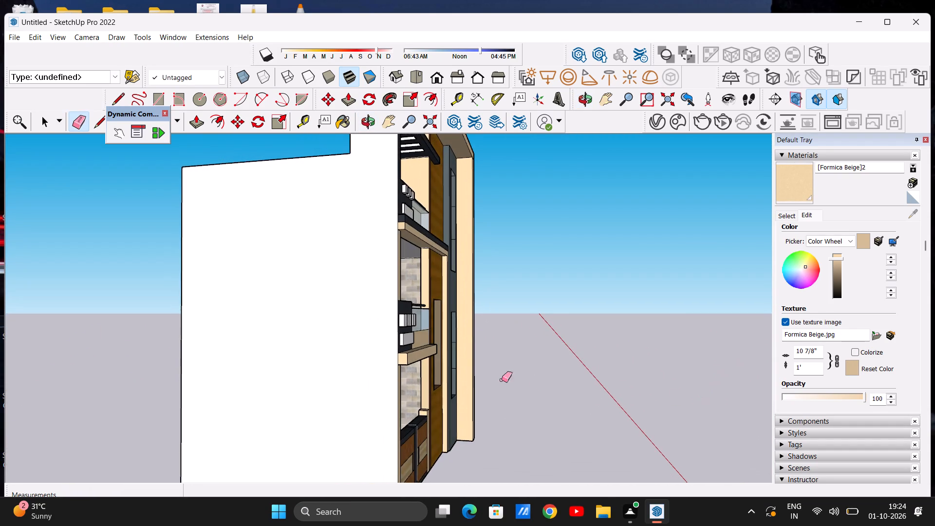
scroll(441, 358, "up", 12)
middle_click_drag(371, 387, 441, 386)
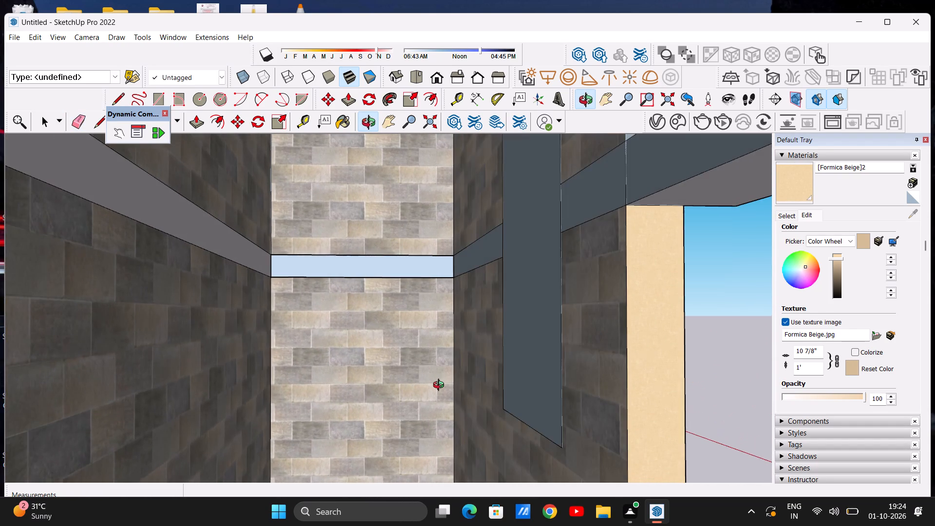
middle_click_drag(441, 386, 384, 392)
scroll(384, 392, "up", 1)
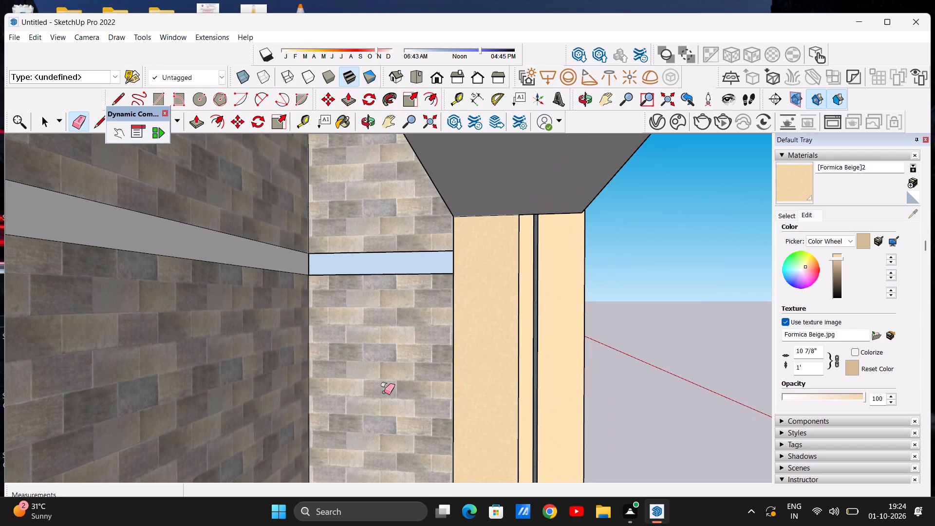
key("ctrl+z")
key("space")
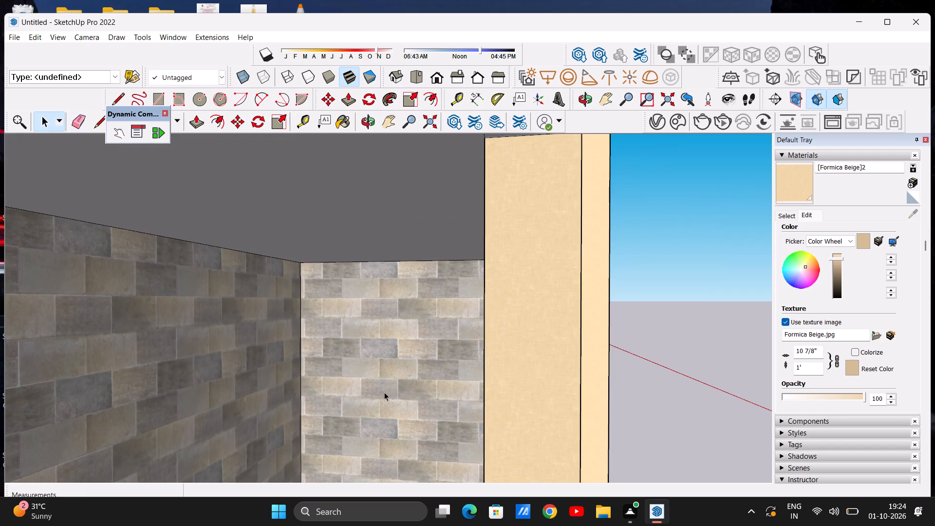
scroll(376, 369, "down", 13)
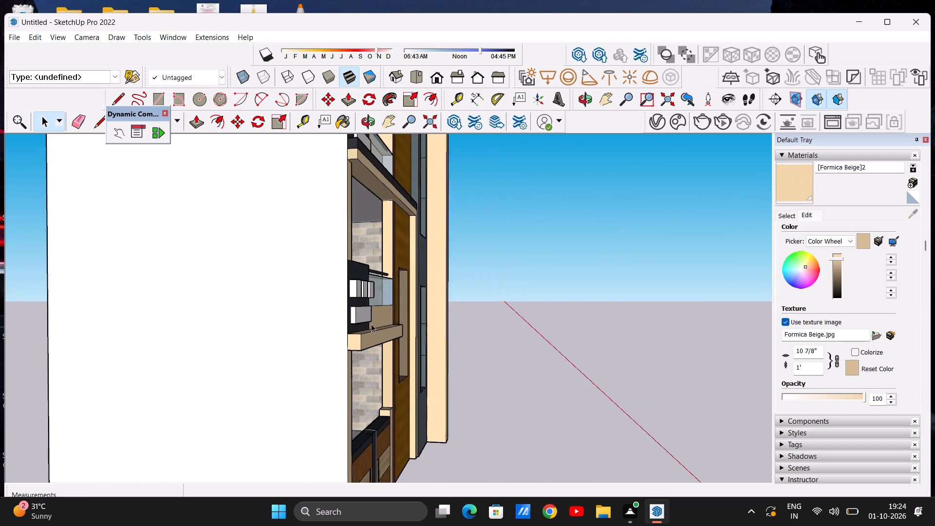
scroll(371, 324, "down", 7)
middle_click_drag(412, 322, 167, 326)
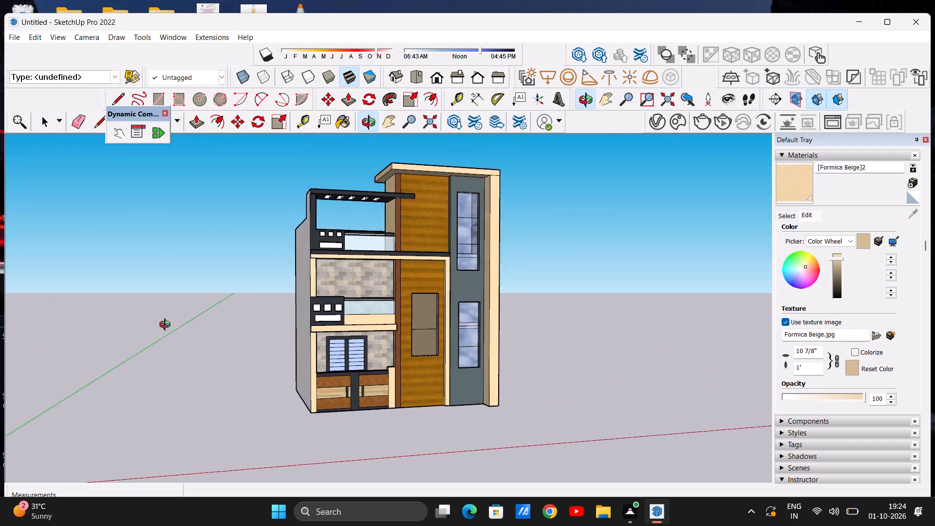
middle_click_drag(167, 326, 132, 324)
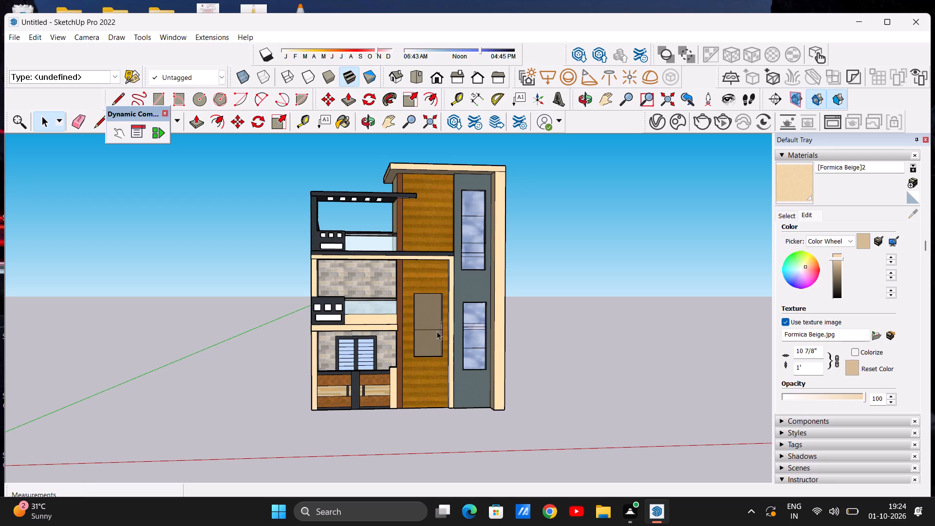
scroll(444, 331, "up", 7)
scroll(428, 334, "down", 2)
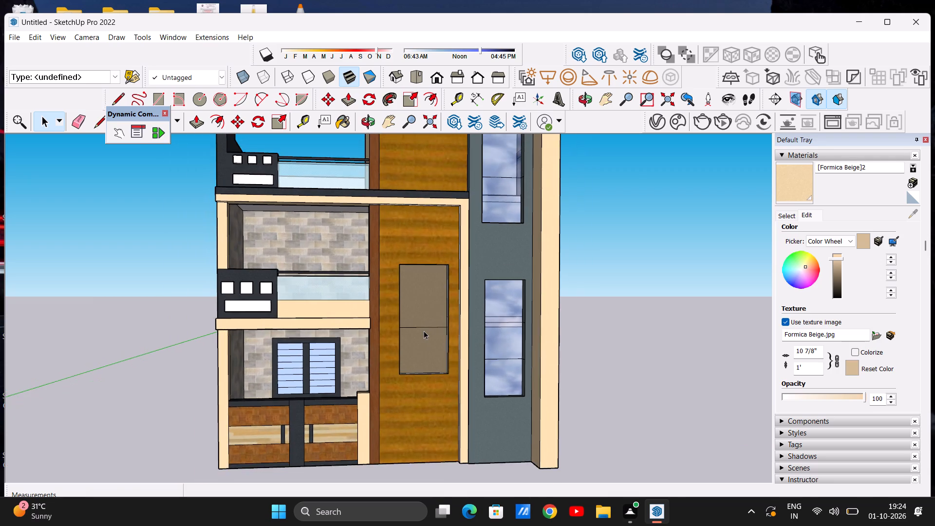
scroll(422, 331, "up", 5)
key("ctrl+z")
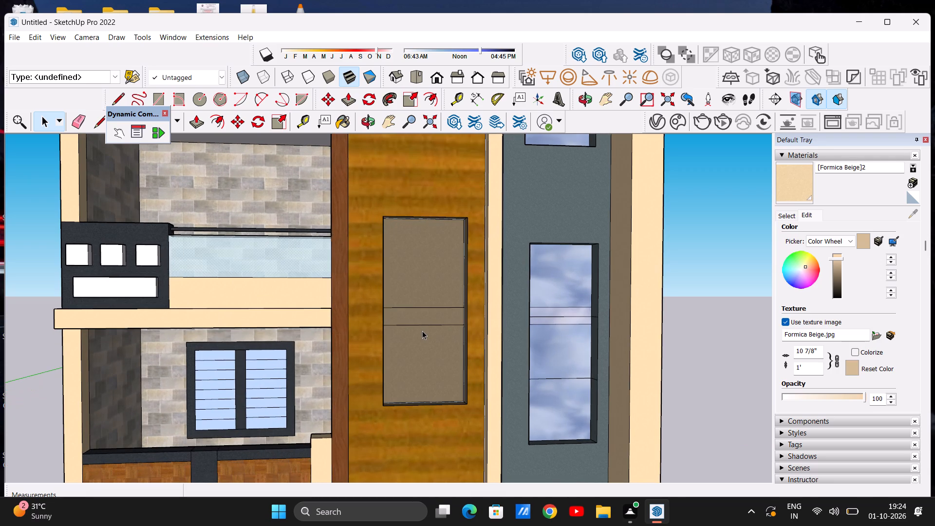
Examine the front facade and the brown recessed panel in the wood cladding up close.
scroll(400, 322, "down", 10)
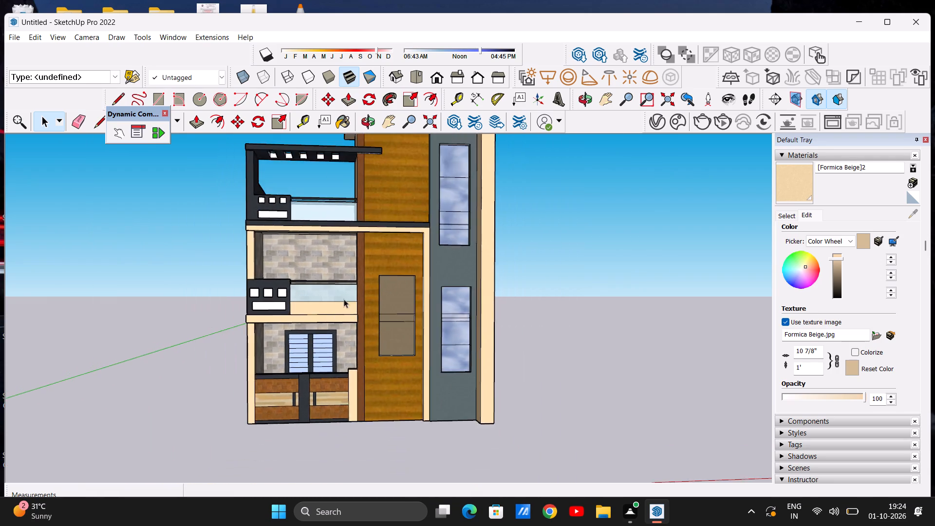
scroll(344, 299, "down", 2)
middle_click_drag(425, 304, 411, 309)
scroll(390, 310, "up", 2)
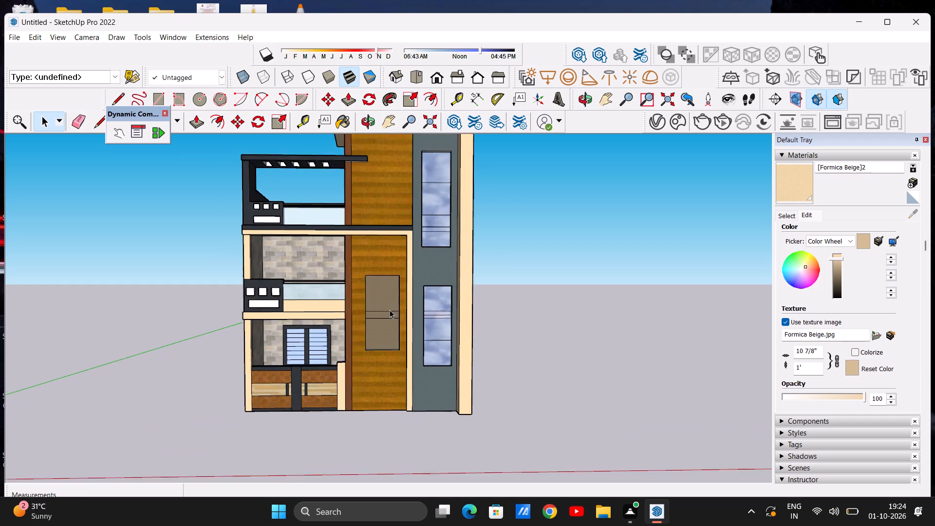
scroll(390, 310, "up", 6)
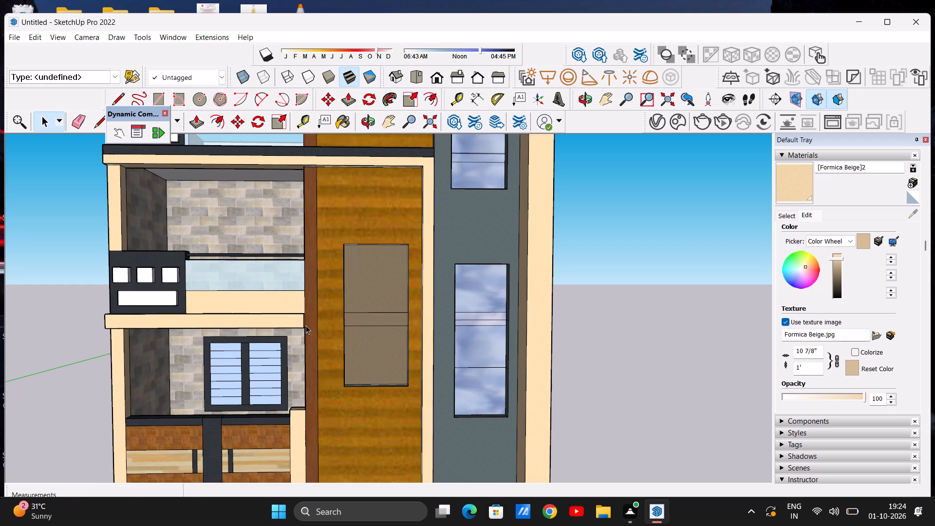
middle_click(286, 353)
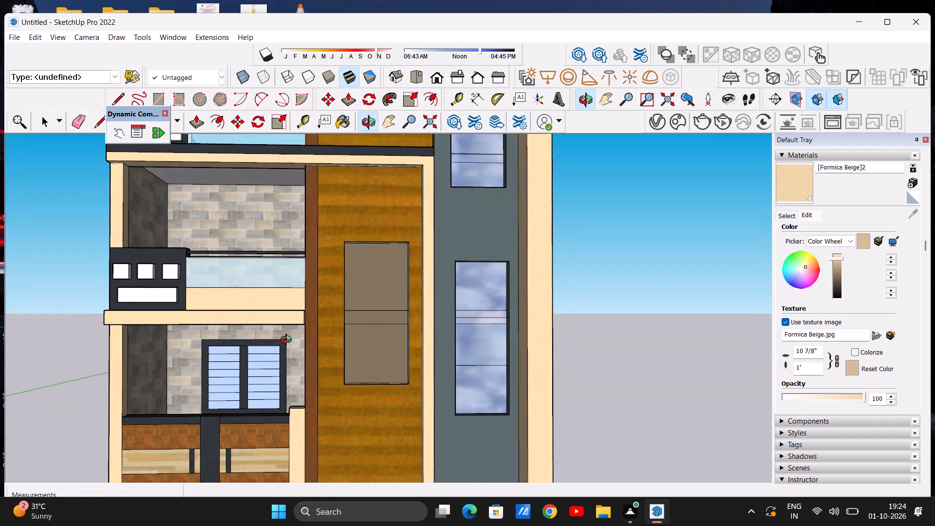
scroll(366, 308, "down", 4)
scroll(391, 321, "up", 5)
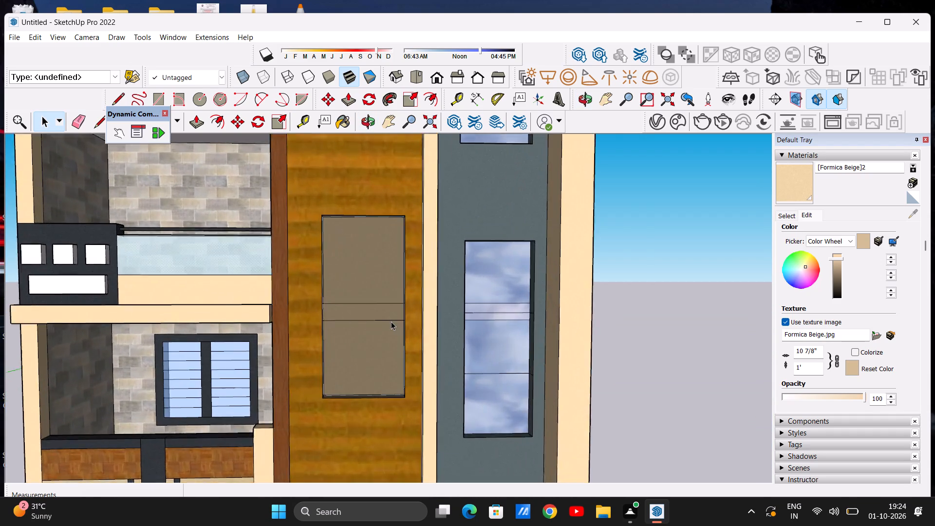
scroll(391, 321, "up", 3)
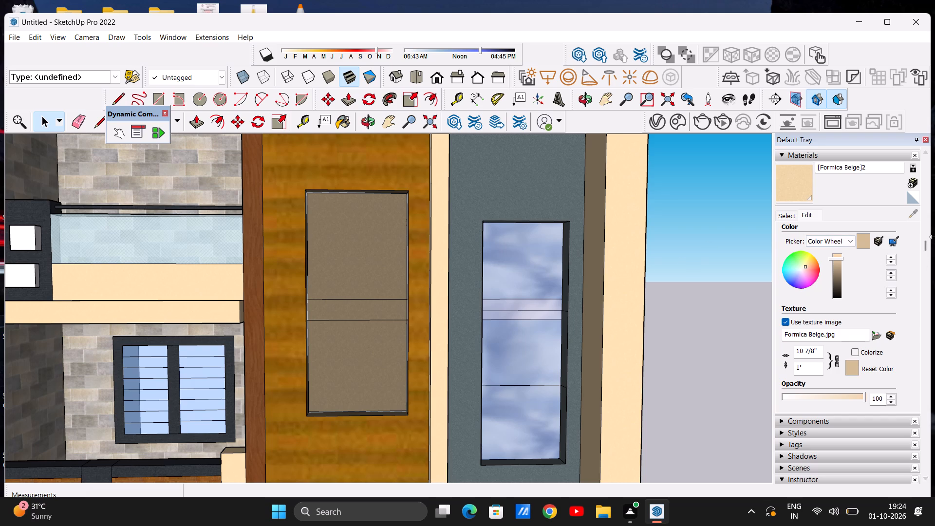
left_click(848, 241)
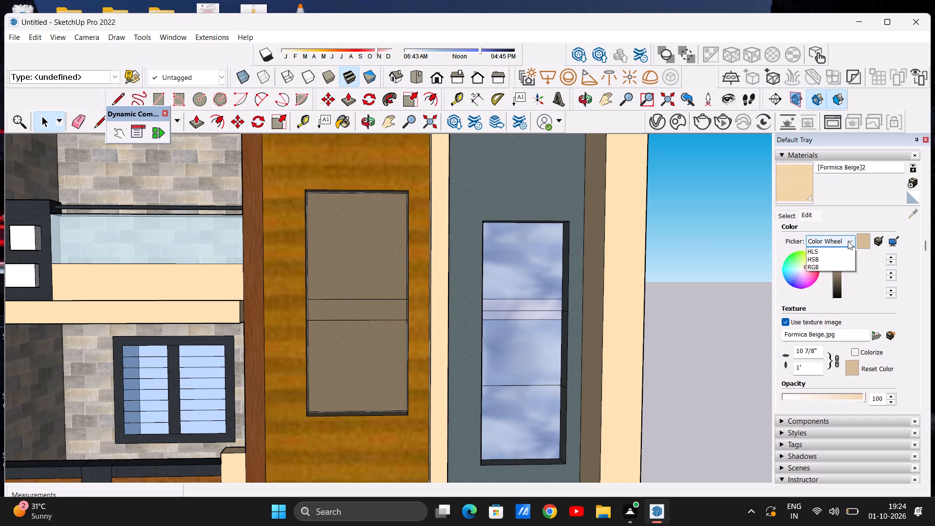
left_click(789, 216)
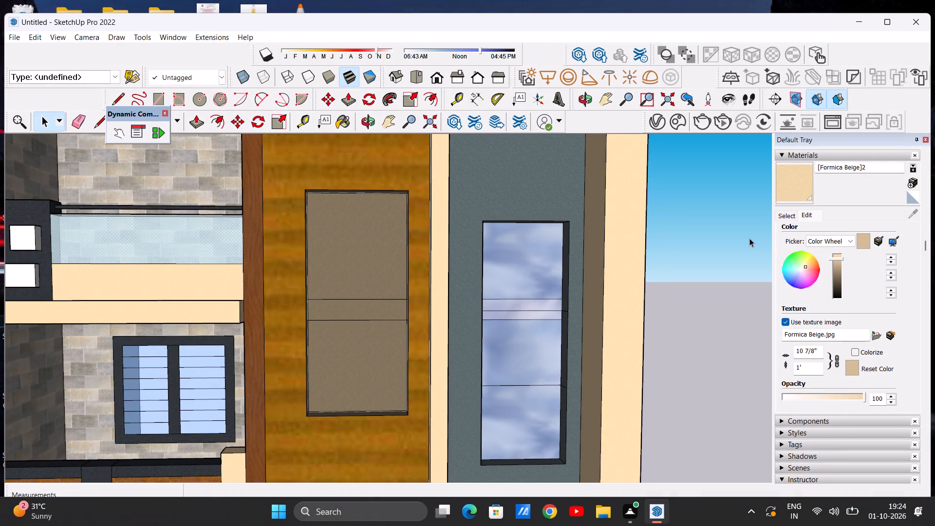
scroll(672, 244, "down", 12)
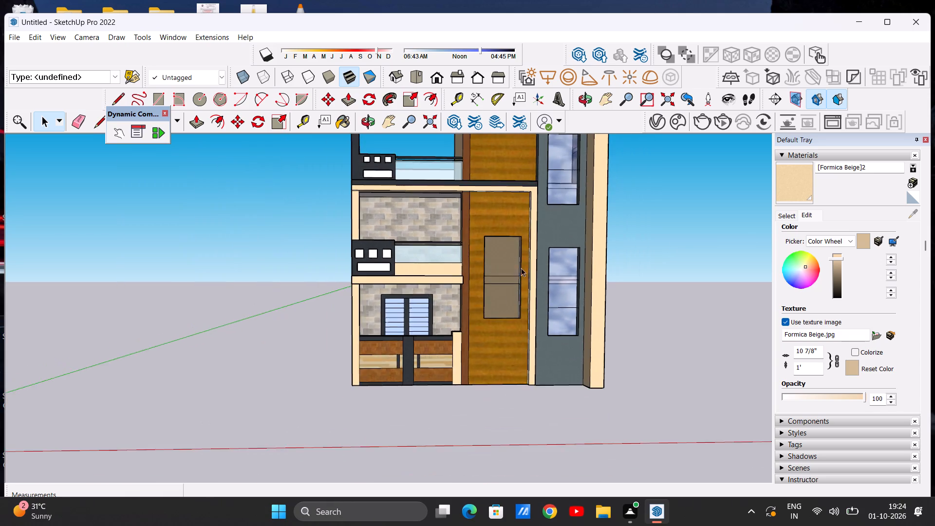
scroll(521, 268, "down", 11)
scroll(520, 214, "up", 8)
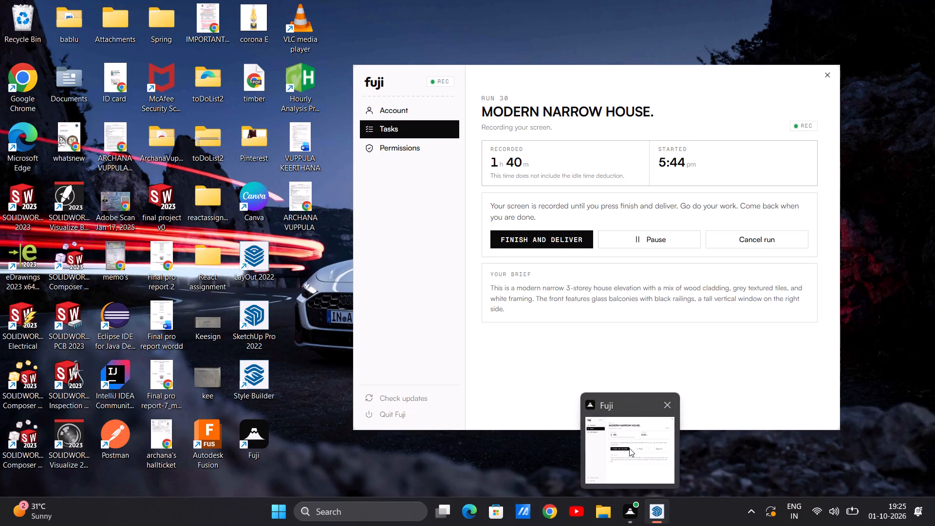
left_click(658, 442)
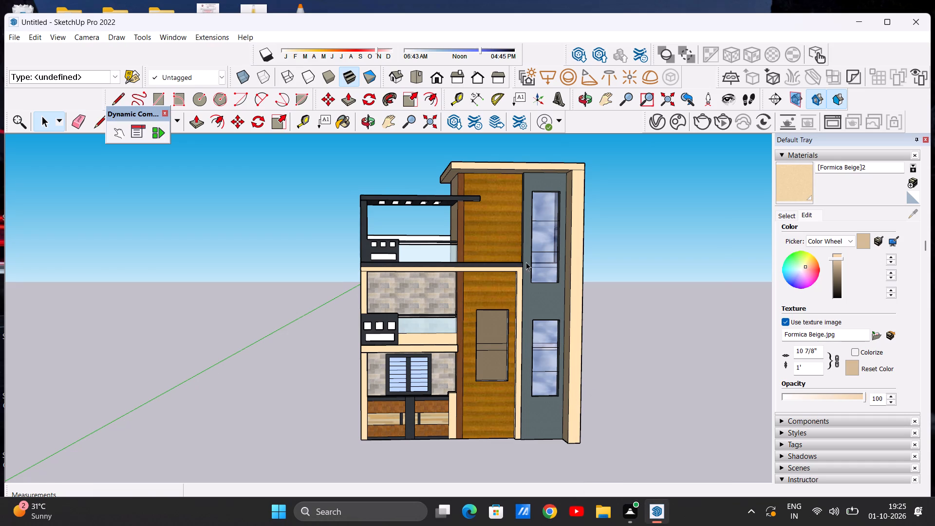
Examine the facade from the side, the ground-floor window, and the middle-floor balcony from above for unpainted surfaces.
scroll(514, 321, "down", 6)
scroll(452, 320, "up", 8)
middle_click_drag(489, 322, 250, 309)
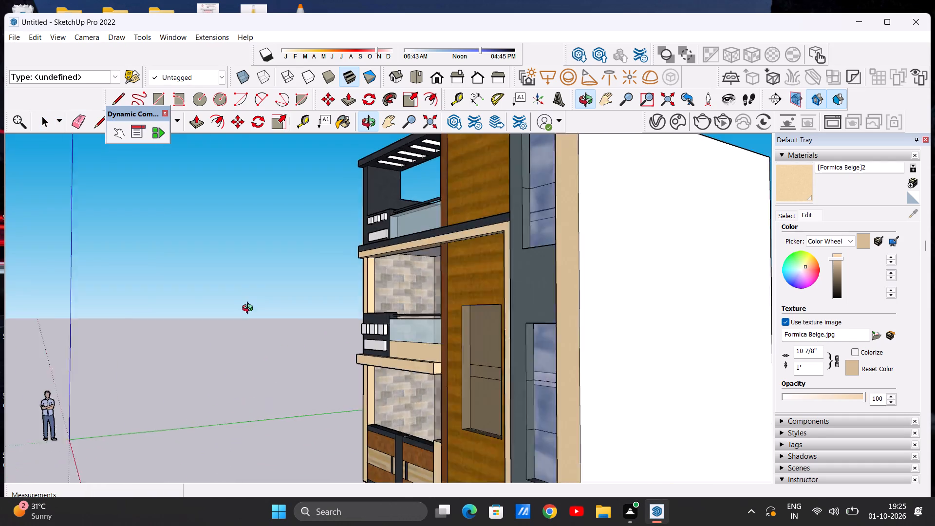
middle_click_drag(250, 309, 415, 345)
scroll(423, 341, "up", 8)
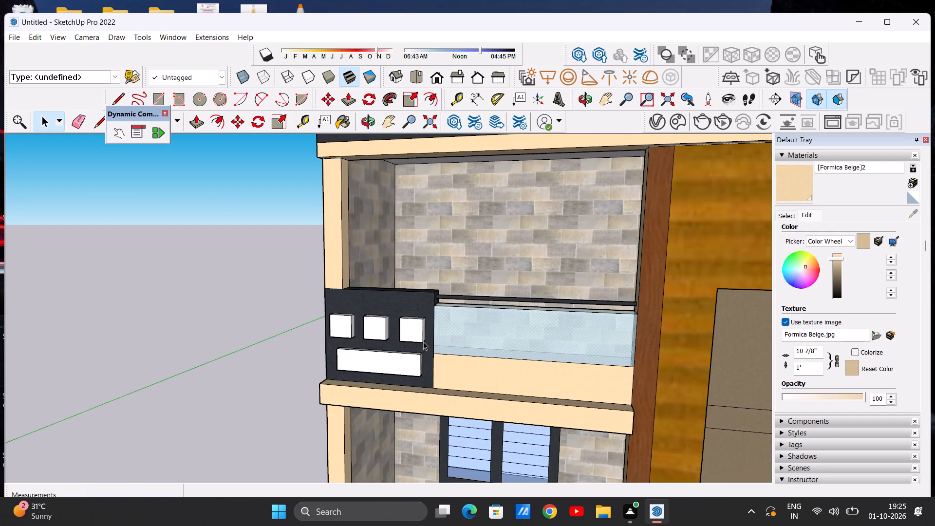
scroll(423, 341, "down", 16)
scroll(441, 378, "up", 6)
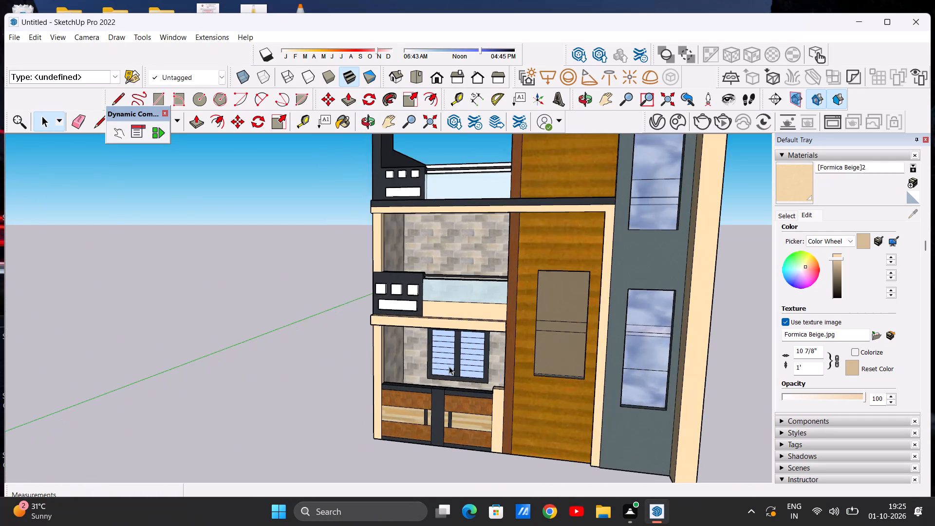
scroll(456, 353, "up", 13)
middle_click_drag(442, 350, 637, 344)
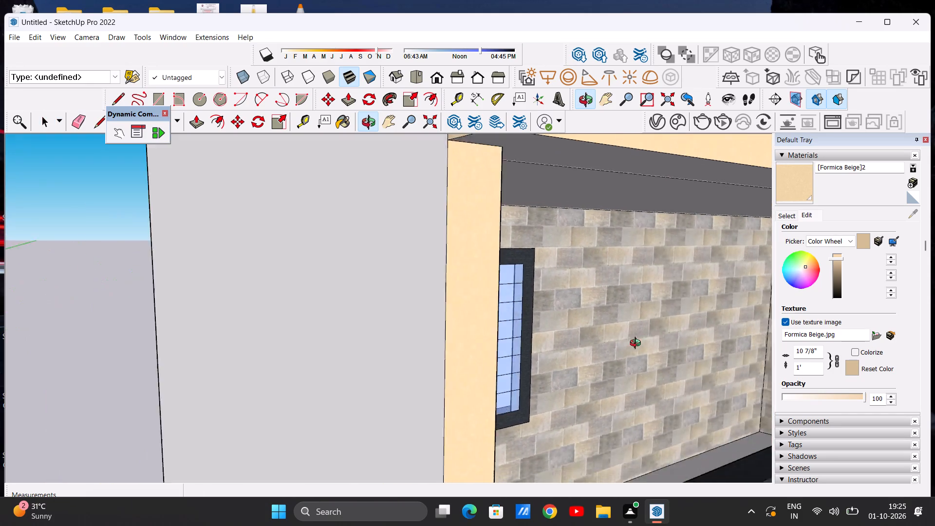
middle_click_drag(637, 344, 509, 339)
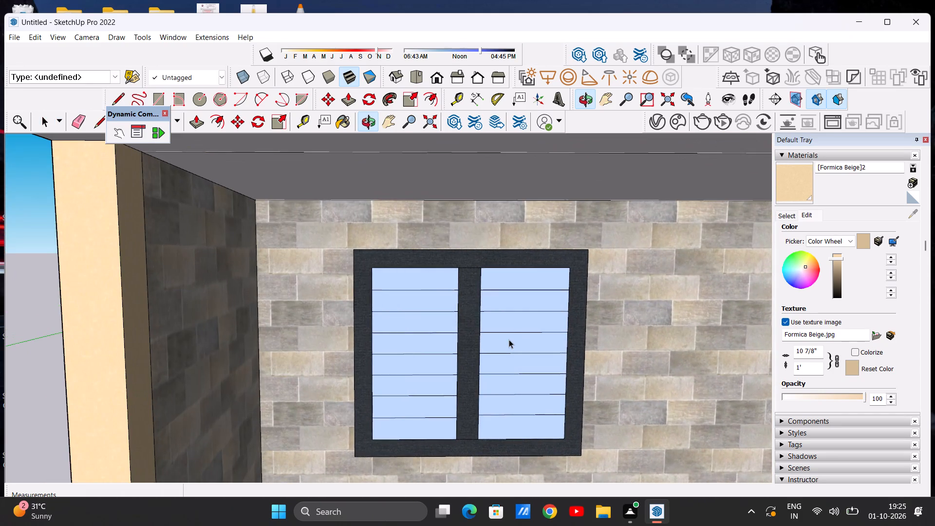
scroll(509, 339, "down", 20)
scroll(509, 339, "down", 1)
scroll(500, 298, "up", 6)
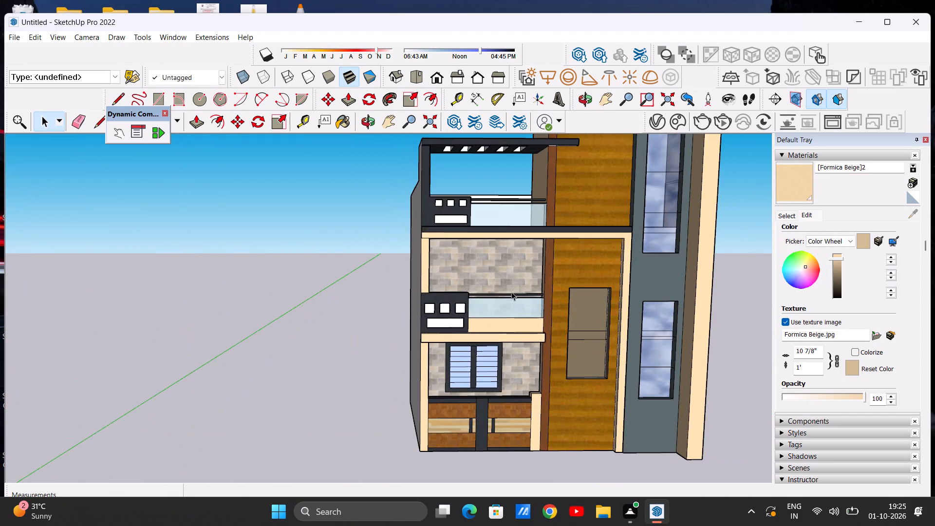
middle_click_drag(511, 292, 487, 427)
scroll(495, 403, "up", 1)
scroll(506, 304, "up", 8)
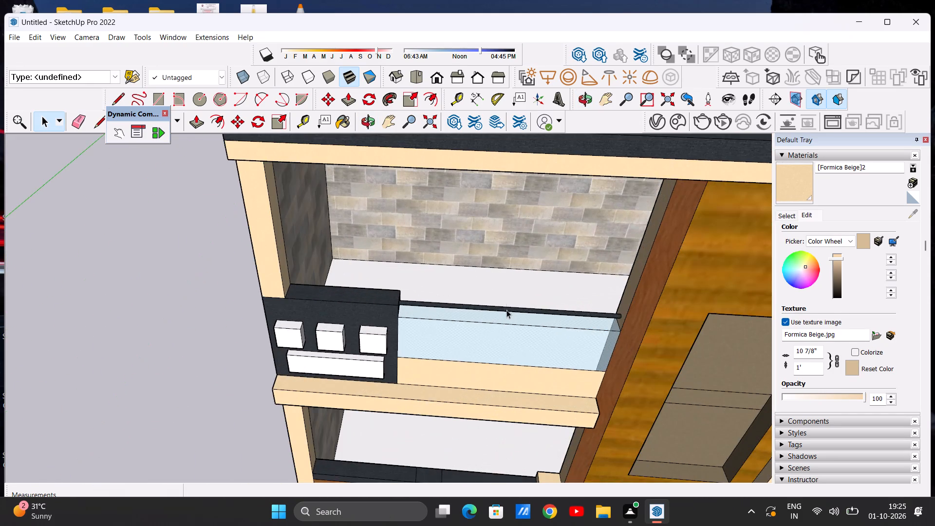
Examine the facade from above and from the front, including the balconies and the upper-floor frame, for surfaces still missing a material.
middle_click_drag(512, 349, 520, 265)
scroll(520, 265, "up", 1)
scroll(510, 288, "down", 14)
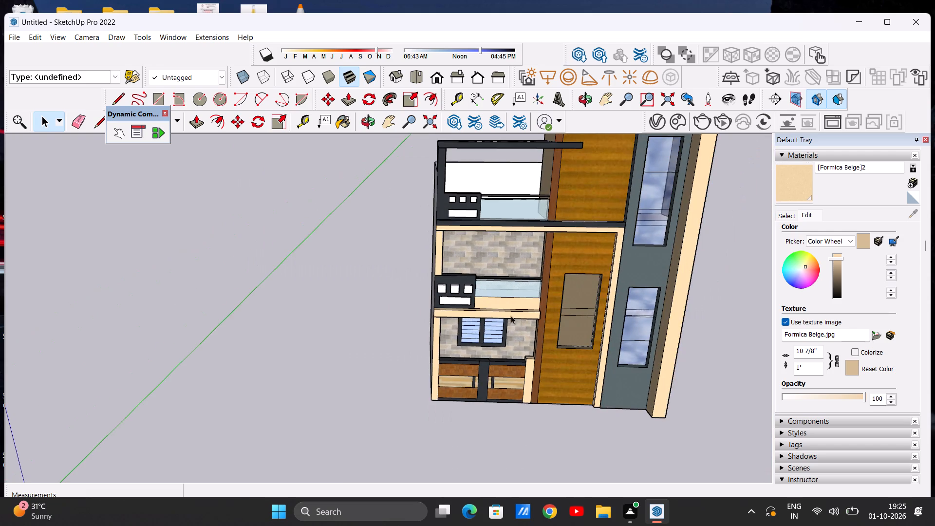
middle_click_drag(513, 308, 513, 259)
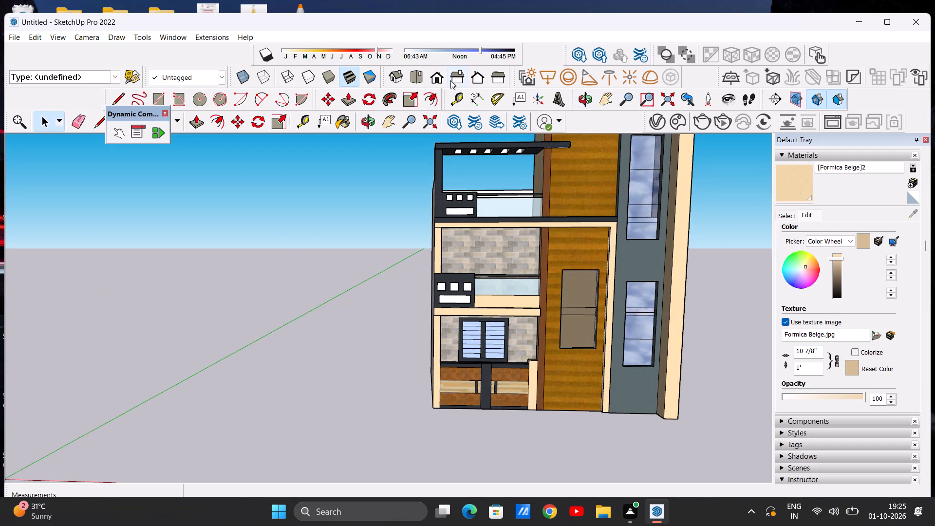
left_click(436, 80)
scroll(478, 226, "down", 2)
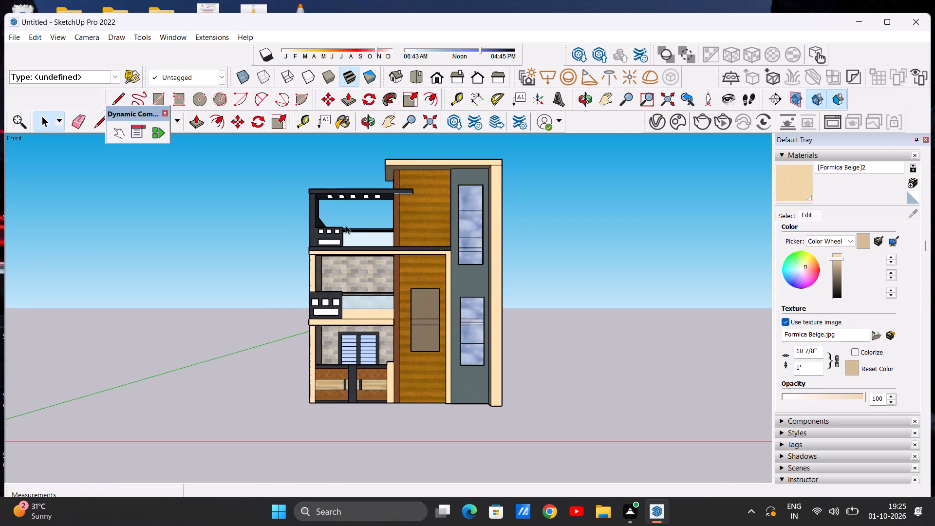
scroll(353, 240, "up", 12)
middle_click_drag(353, 254, 333, 260)
scroll(333, 260, "up", 1)
scroll(328, 279, "down", 7)
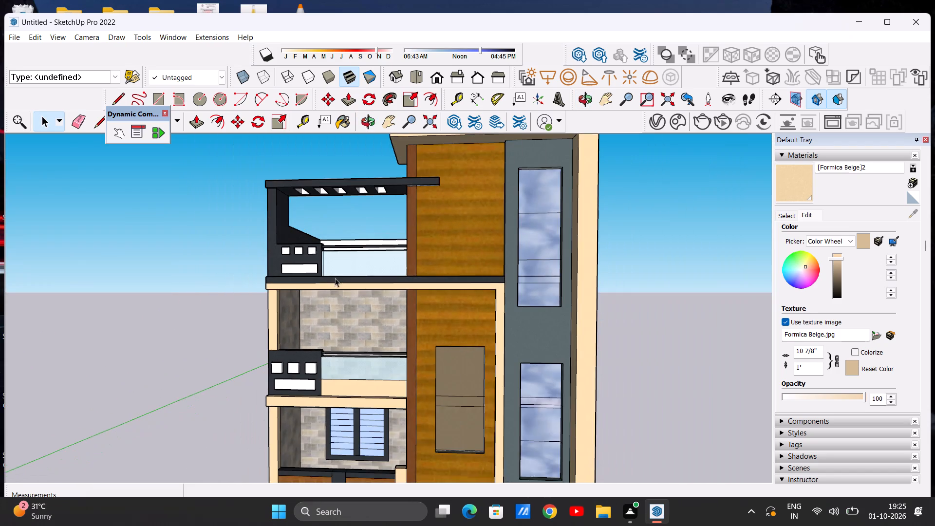
scroll(335, 278, "down", 4)
scroll(325, 370, "down", 2)
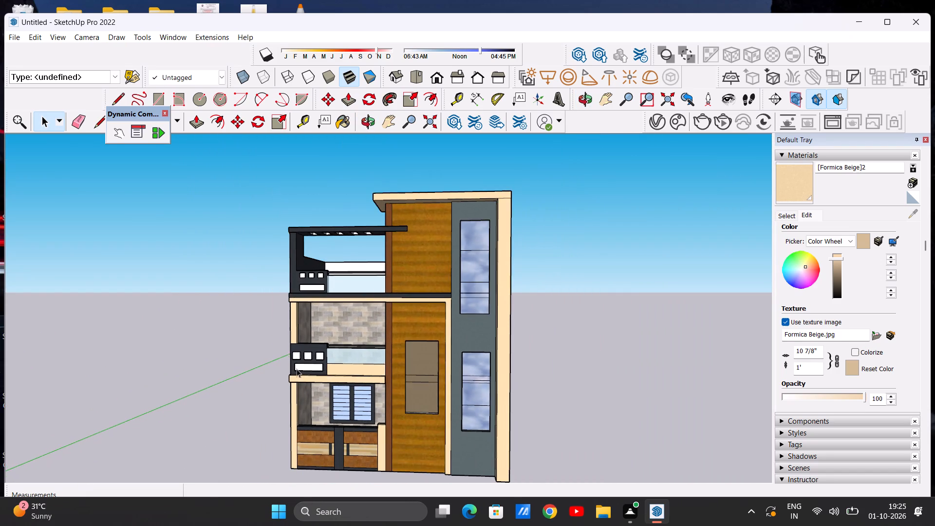
scroll(293, 372, "up", 6)
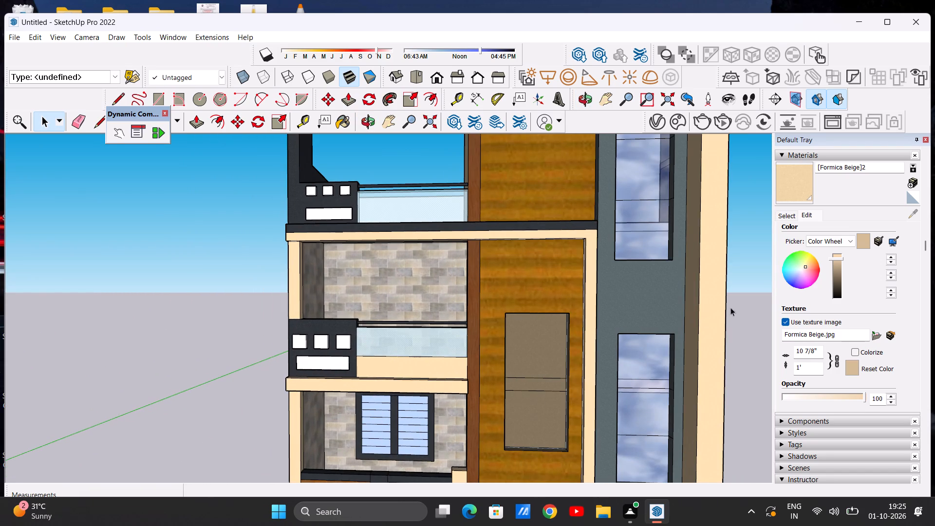
Browse the Asphalt and Concrete materials for a suitable finish.
left_click(788, 214)
left_click(897, 231)
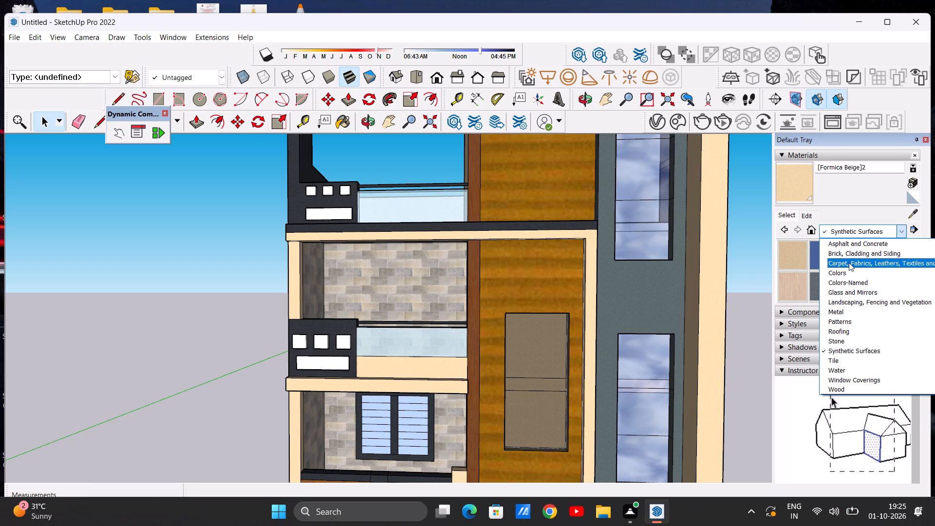
left_click(849, 242)
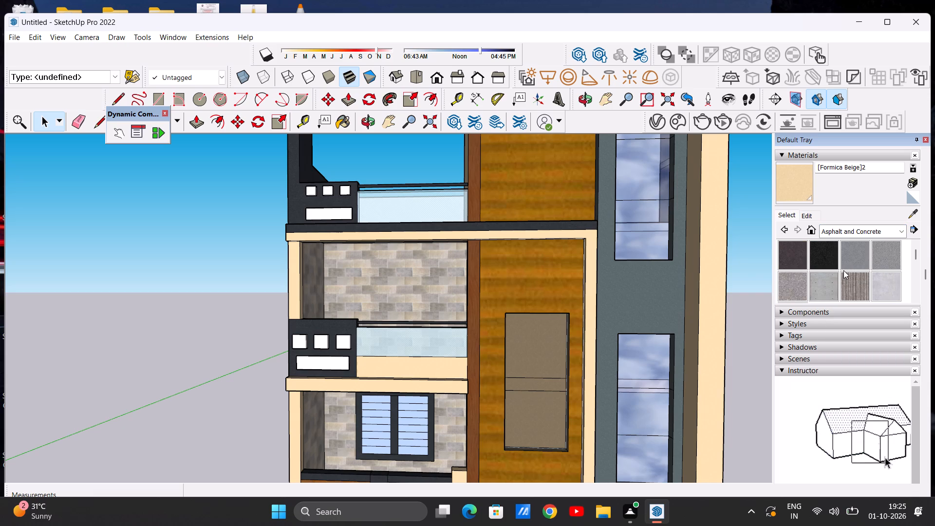
scroll(843, 270, "down", 1)
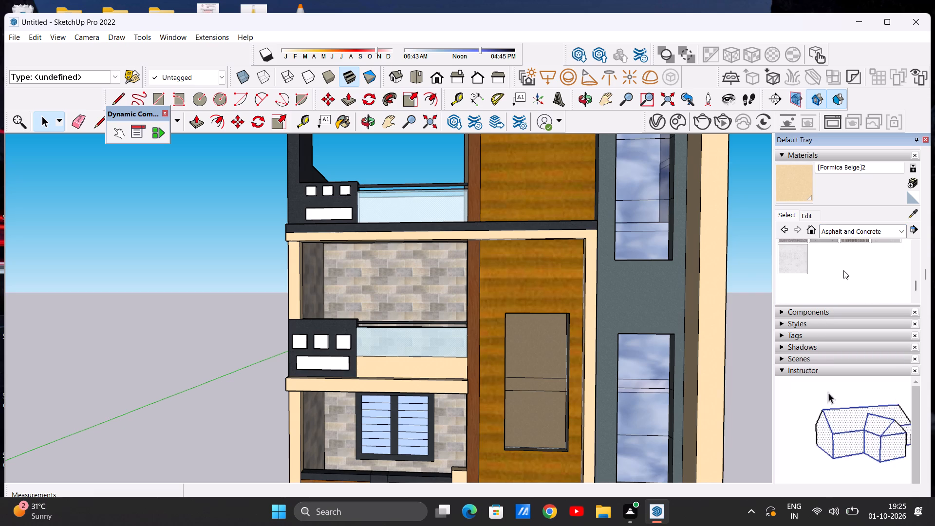
scroll(843, 270, "up", 1)
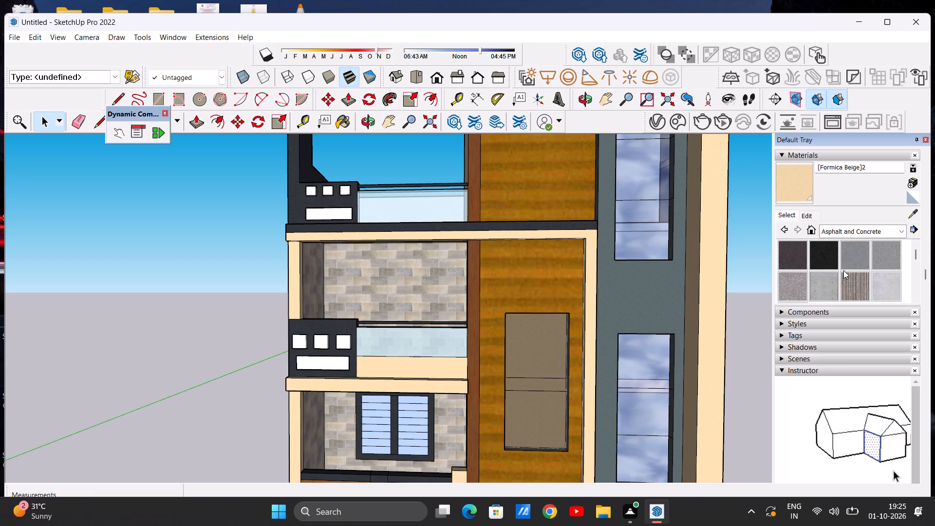
scroll(843, 270, "down", 2)
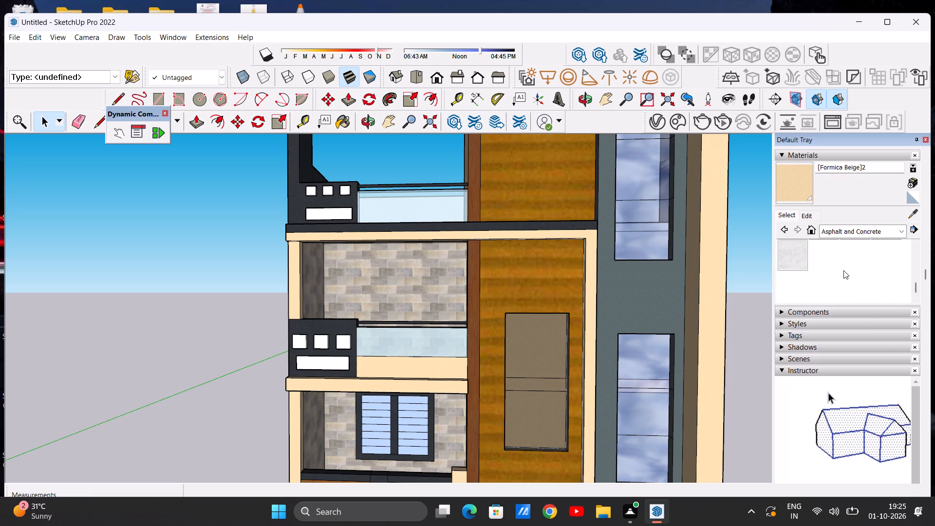
scroll(843, 270, "up", 4)
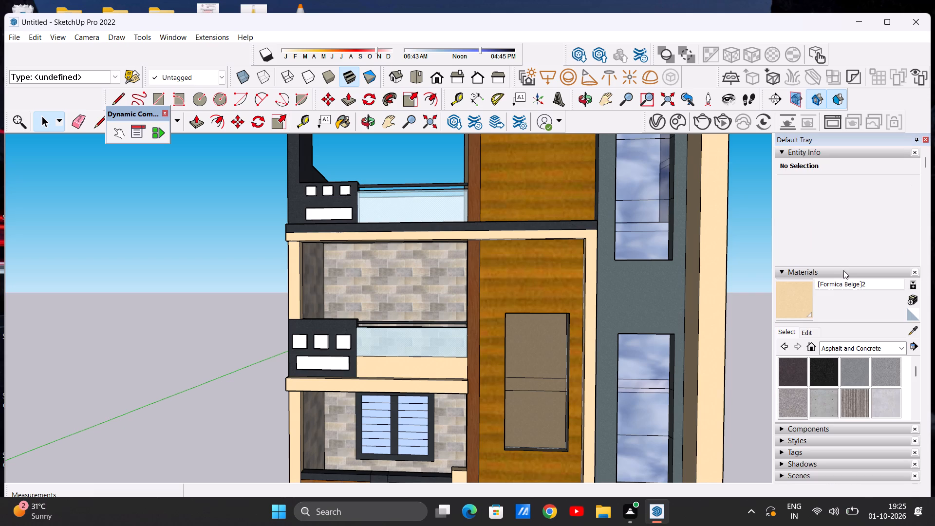
scroll(843, 270, "down", 1)
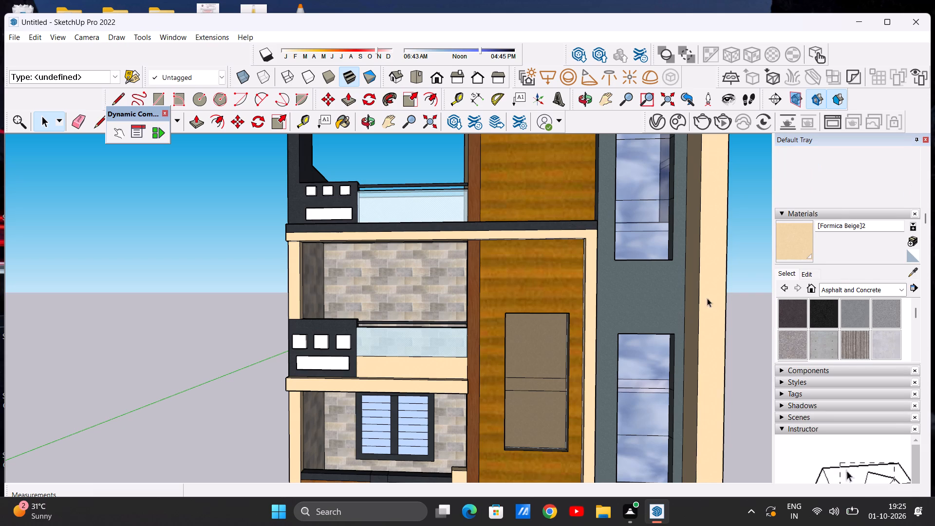
Examine the whole house, the side wall and the ground-floor stone wall beside the window up close.
scroll(643, 304, "down", 7)
scroll(601, 317, "down", 4)
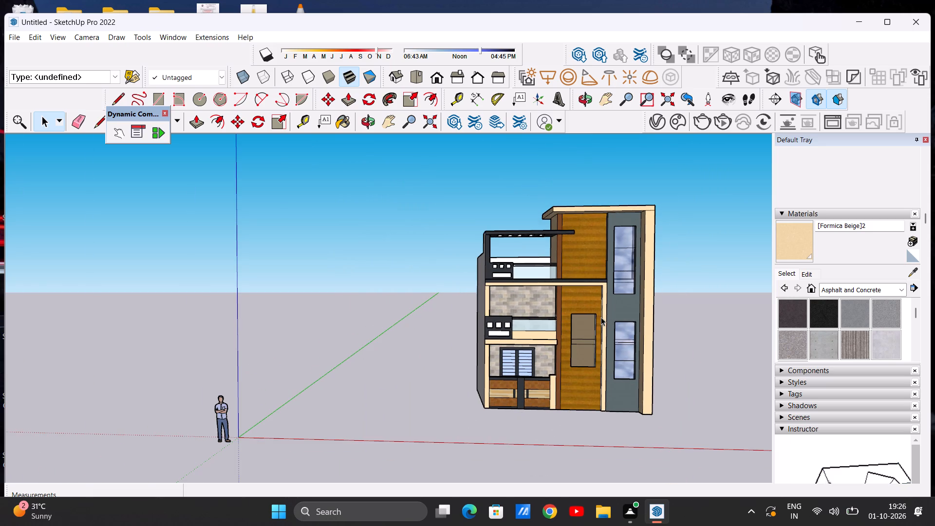
scroll(513, 390, "up", 6)
scroll(541, 344, "up", 4)
middle_click_drag(563, 341, 416, 370)
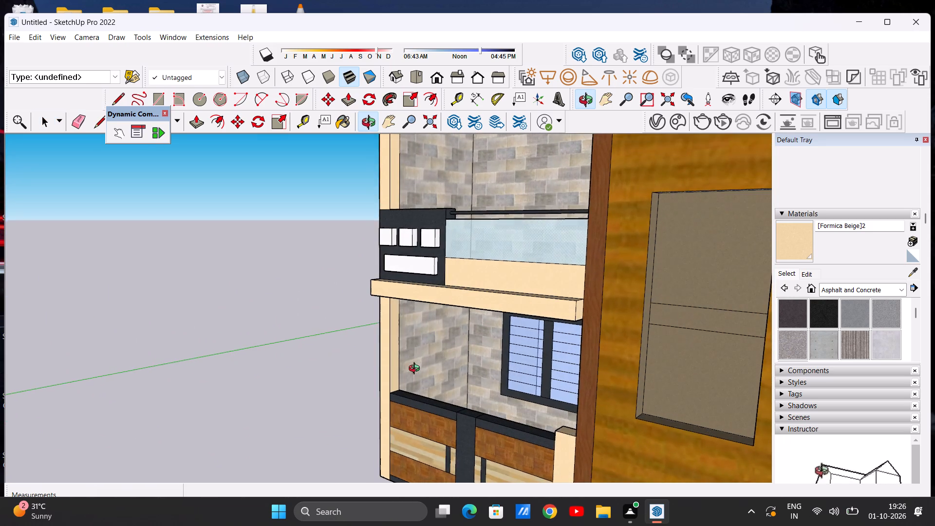
middle_click_drag(416, 370, 611, 354)
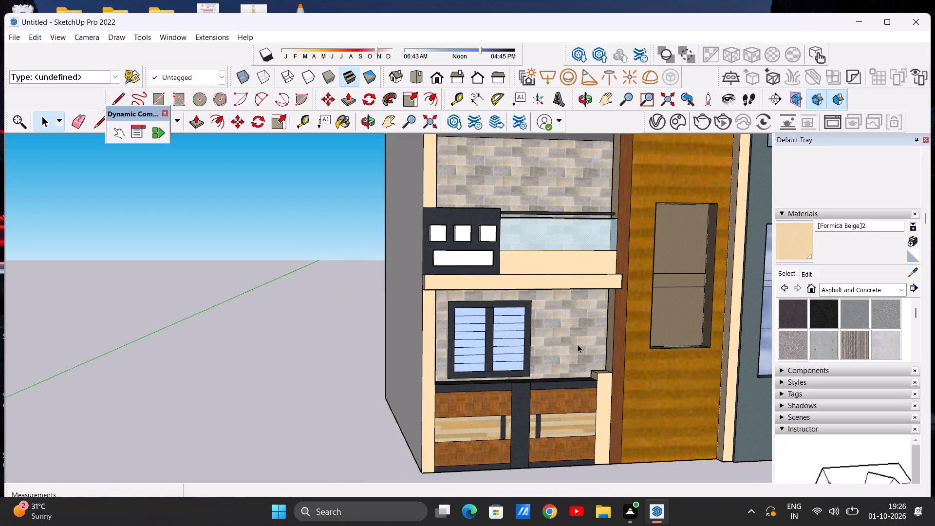
scroll(560, 334, "up", 18)
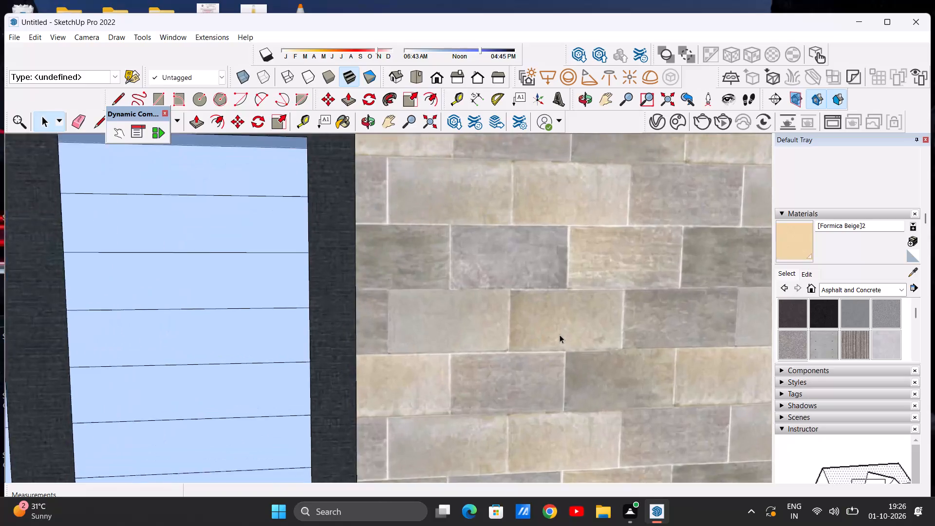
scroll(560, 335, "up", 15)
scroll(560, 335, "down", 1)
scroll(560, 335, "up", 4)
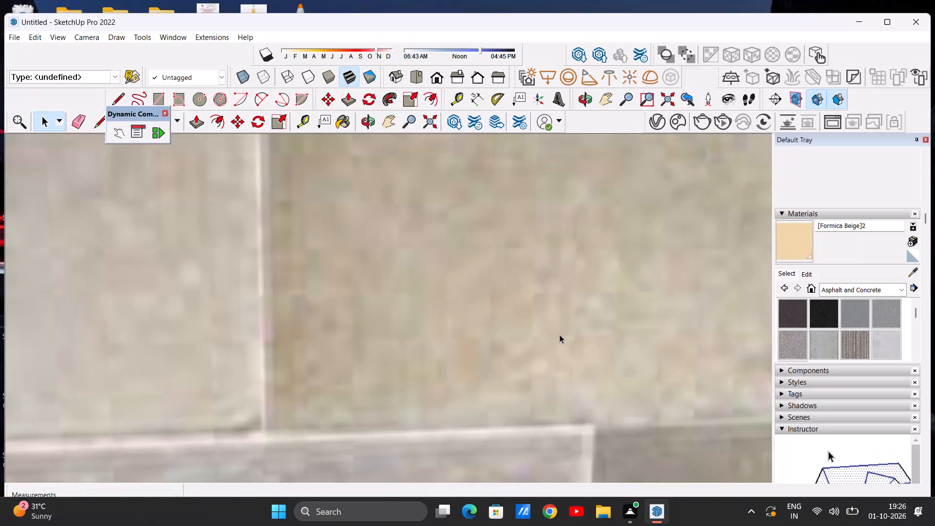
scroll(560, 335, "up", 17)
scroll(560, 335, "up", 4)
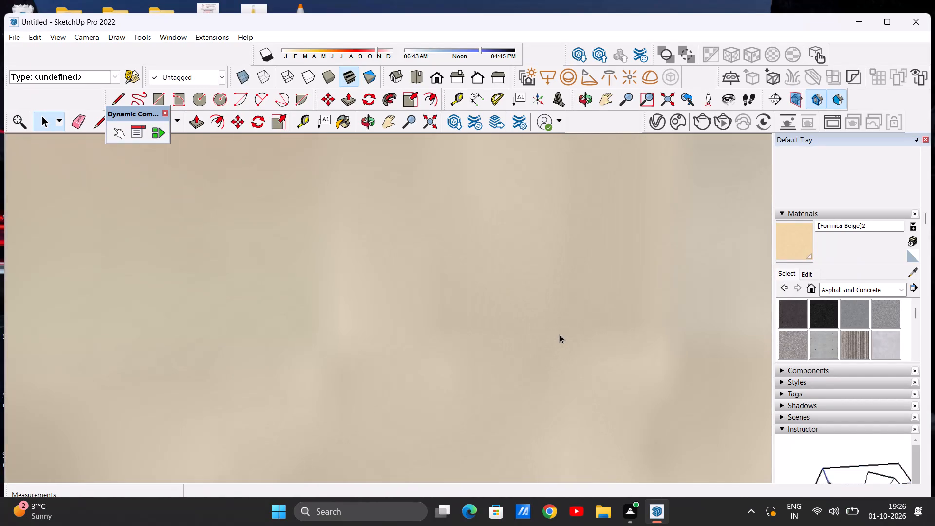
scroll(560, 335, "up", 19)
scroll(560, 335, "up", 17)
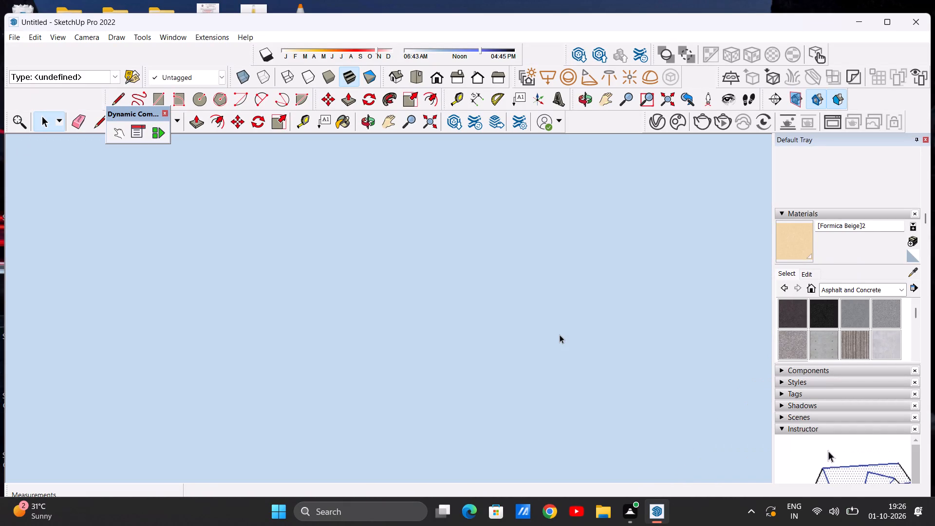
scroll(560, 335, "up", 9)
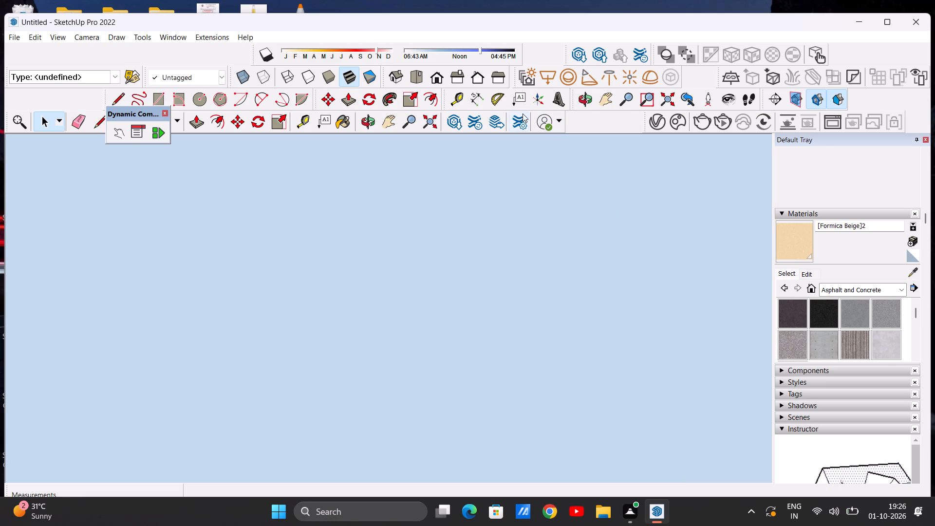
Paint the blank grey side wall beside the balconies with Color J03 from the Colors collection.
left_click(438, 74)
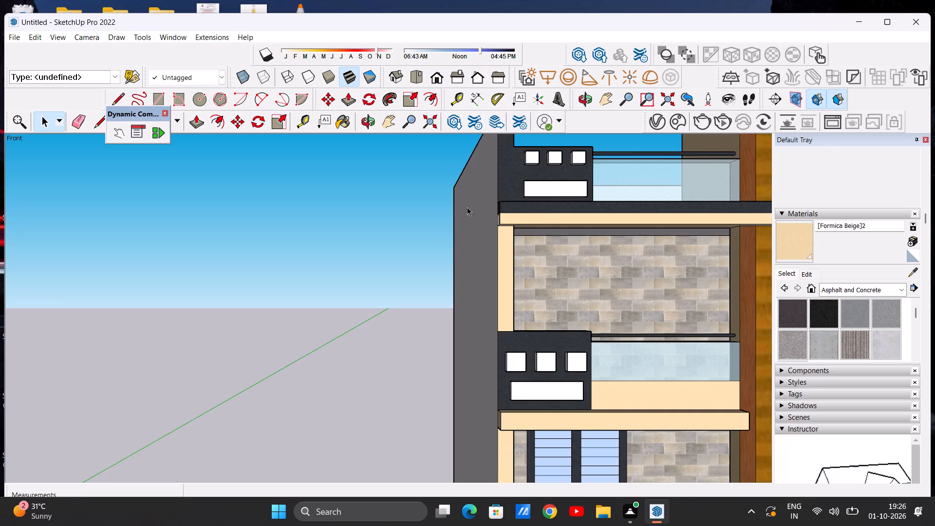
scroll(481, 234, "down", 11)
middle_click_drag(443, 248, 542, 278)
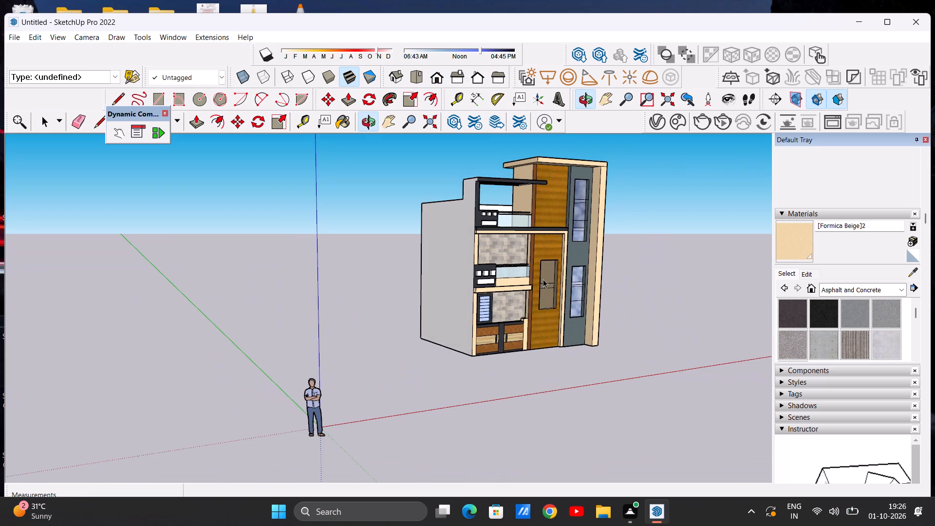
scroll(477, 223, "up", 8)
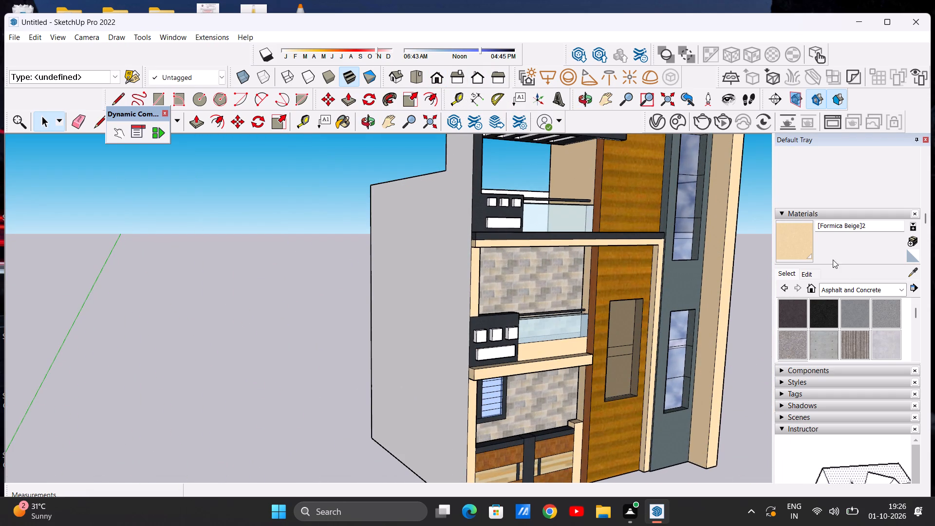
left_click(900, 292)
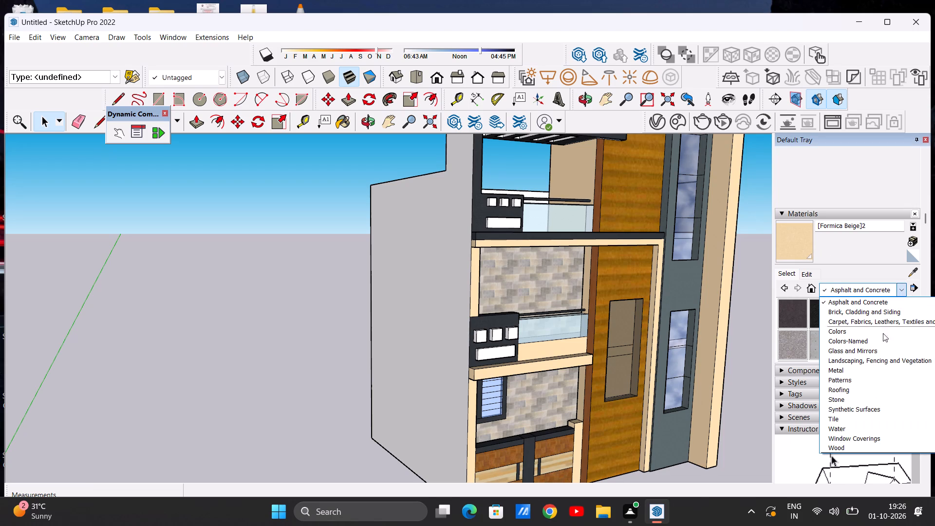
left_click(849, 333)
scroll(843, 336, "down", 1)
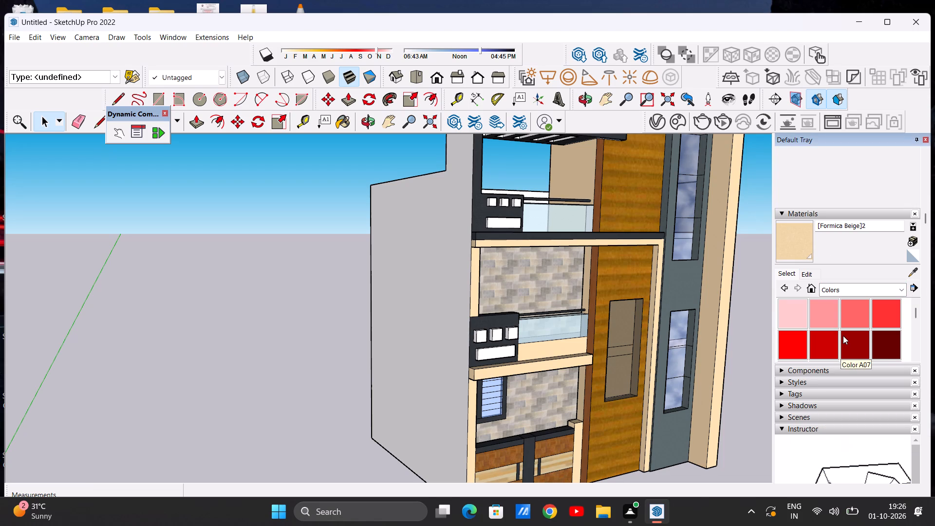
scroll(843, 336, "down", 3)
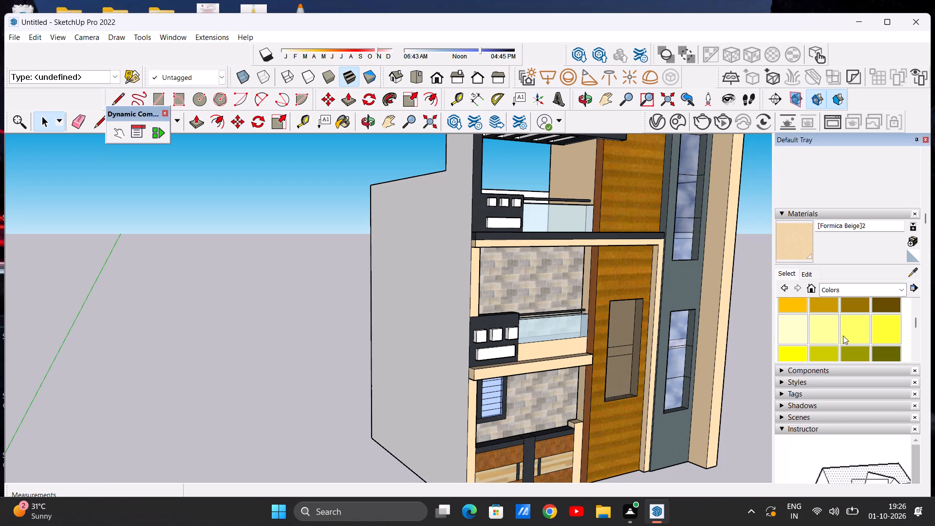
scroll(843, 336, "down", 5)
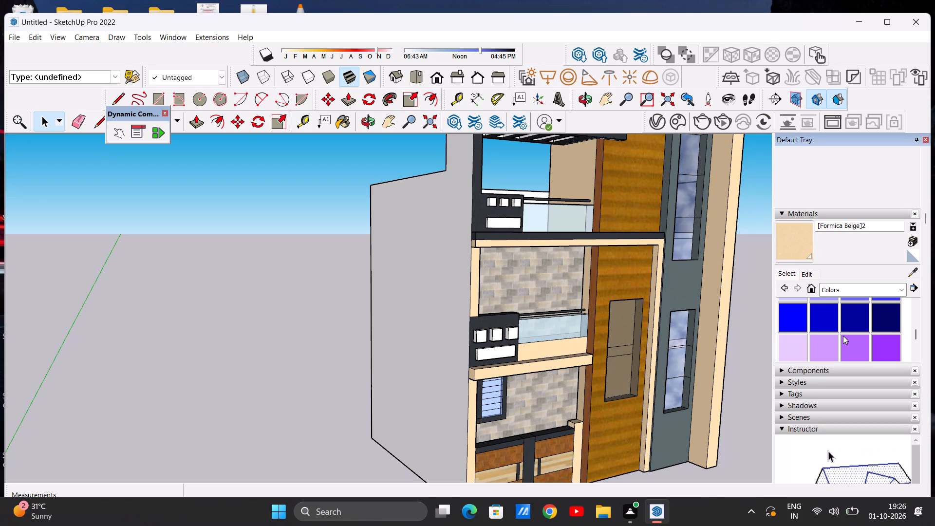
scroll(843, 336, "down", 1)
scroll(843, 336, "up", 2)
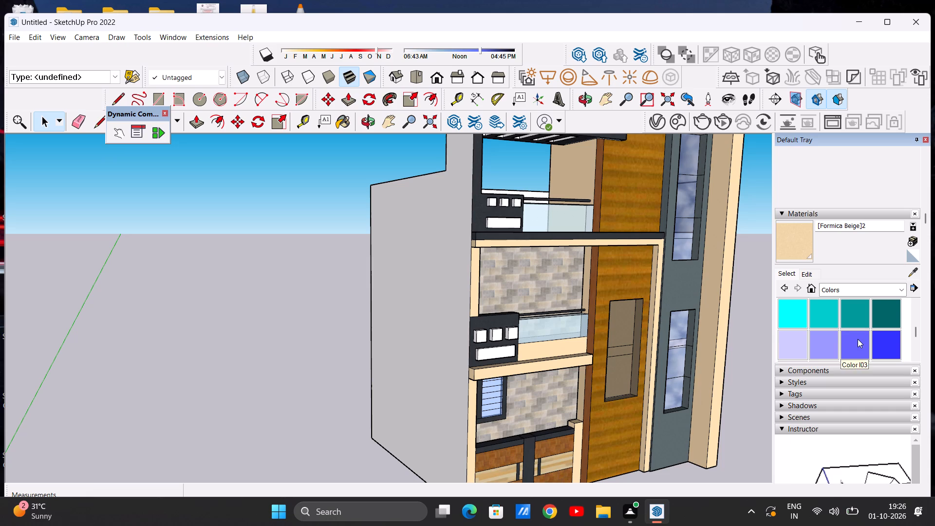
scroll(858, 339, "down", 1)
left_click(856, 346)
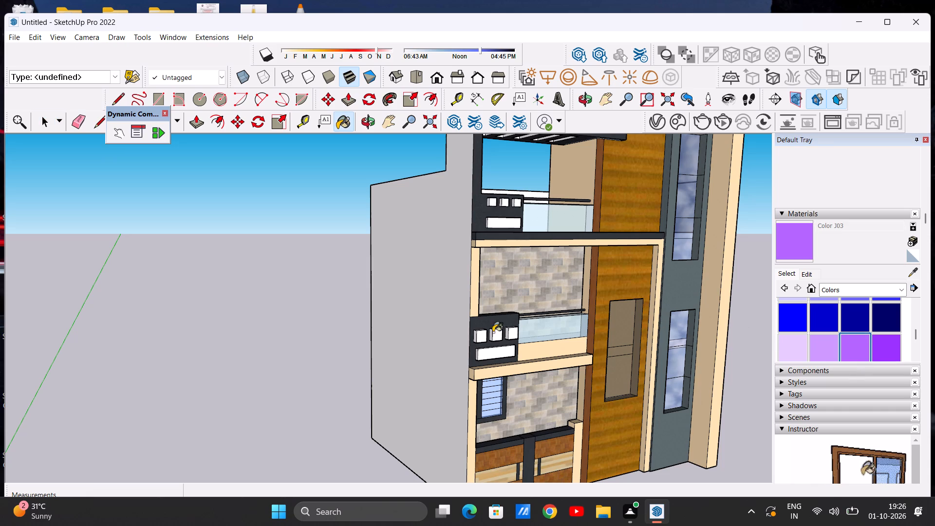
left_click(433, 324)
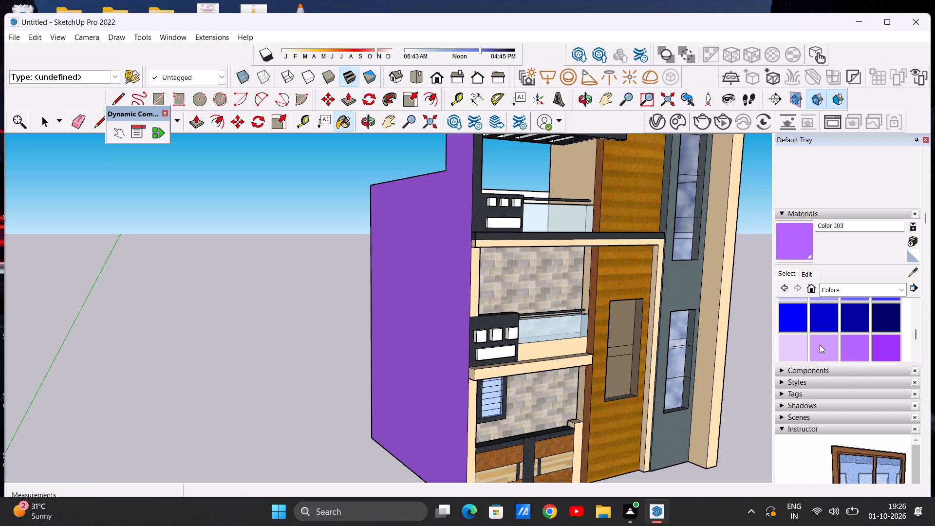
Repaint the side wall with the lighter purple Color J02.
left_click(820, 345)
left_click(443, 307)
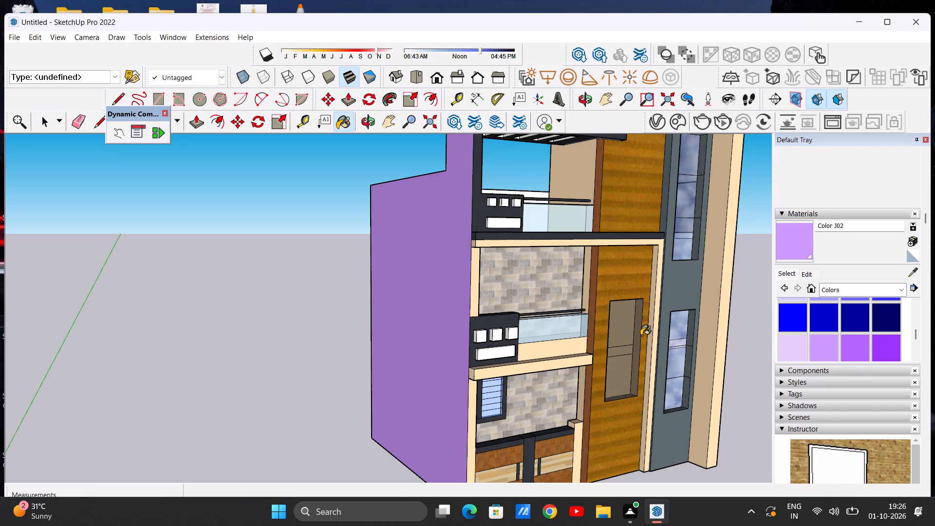
Repaint the side wall with the pale lilac Color J01.
left_click(793, 348)
left_click(432, 292)
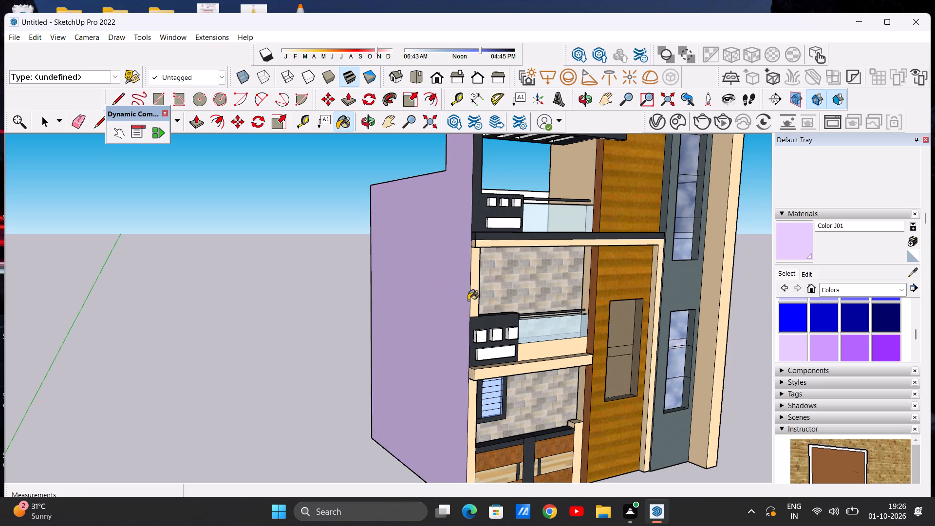
scroll(430, 310, "up", 6)
scroll(441, 306, "down", 8)
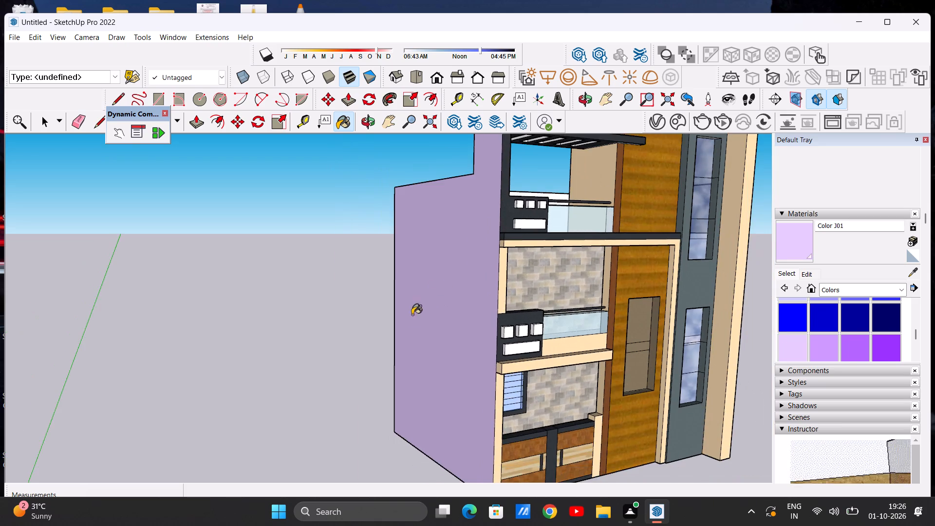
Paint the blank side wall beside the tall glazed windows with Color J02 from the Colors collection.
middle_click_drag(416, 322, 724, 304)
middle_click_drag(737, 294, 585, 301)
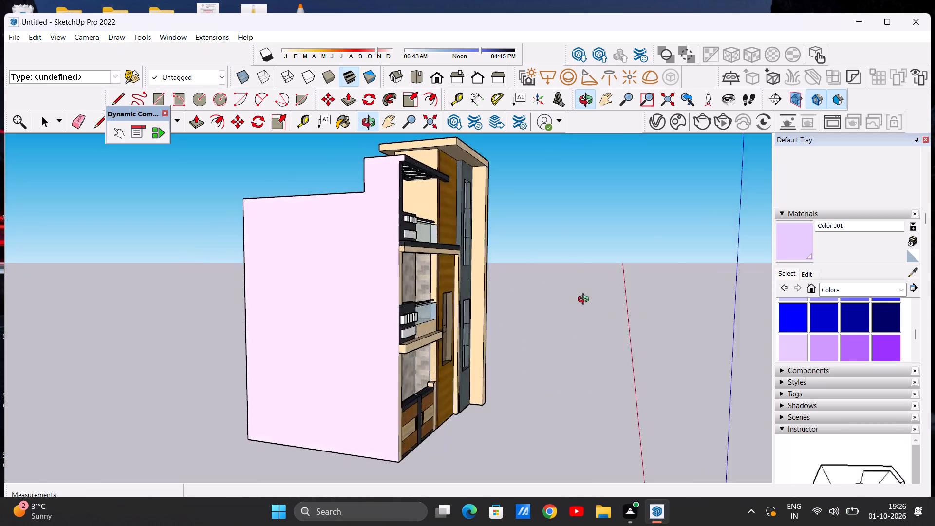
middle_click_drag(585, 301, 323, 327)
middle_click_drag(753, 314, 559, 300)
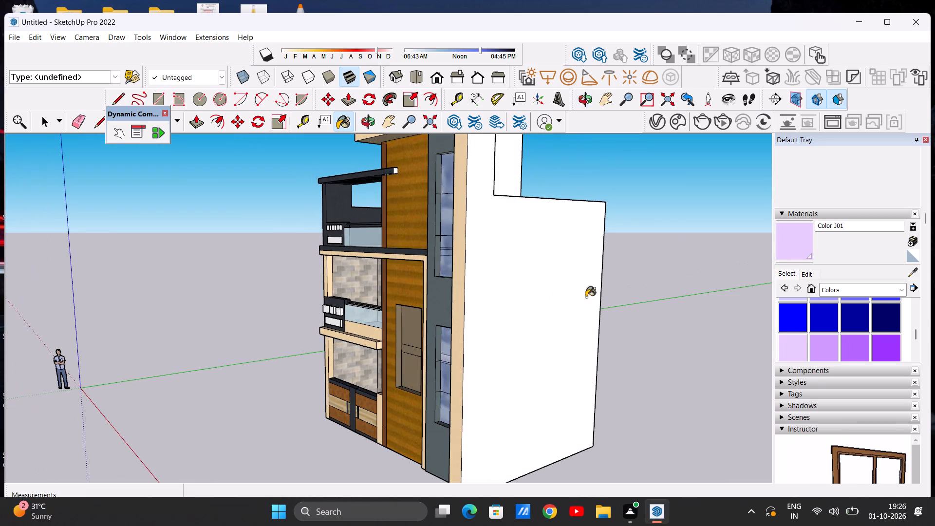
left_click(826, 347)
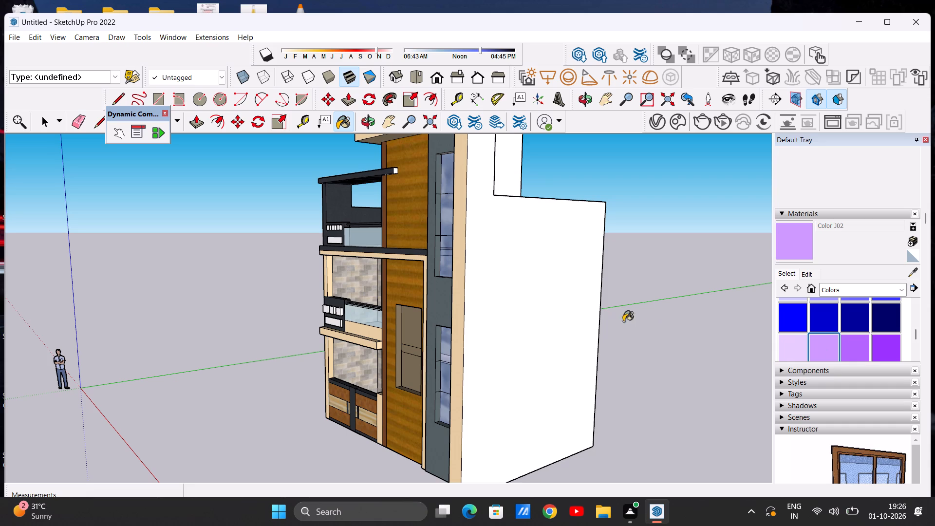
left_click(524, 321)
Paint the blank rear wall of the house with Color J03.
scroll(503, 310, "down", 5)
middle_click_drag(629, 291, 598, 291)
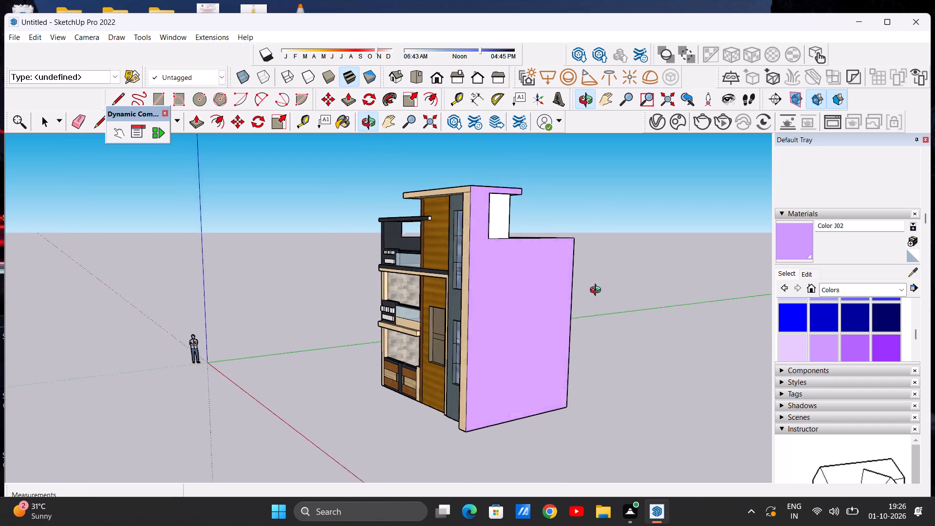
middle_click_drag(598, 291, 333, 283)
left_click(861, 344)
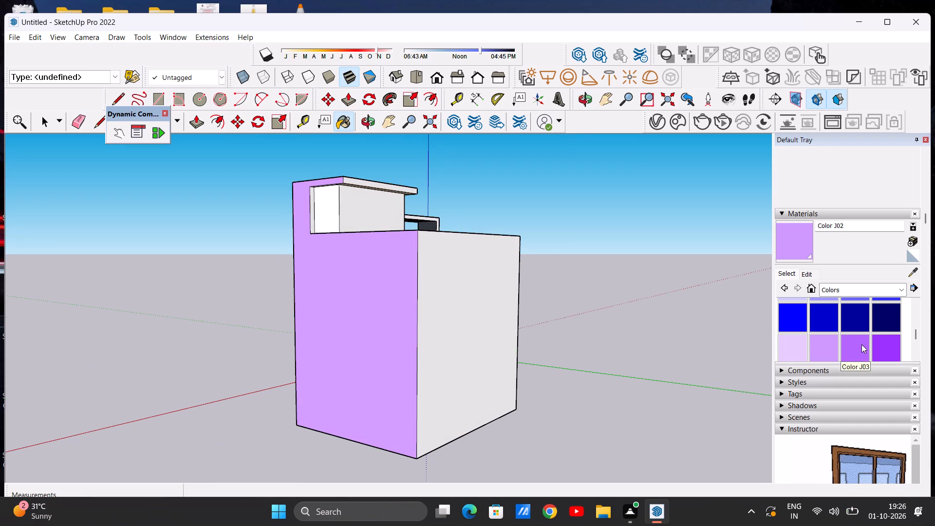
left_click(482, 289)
Examine the purple and lilac painted walls together with the front elevation from all sides of the house.
scroll(469, 285, "down", 4)
middle_click_drag(379, 300, 407, 303)
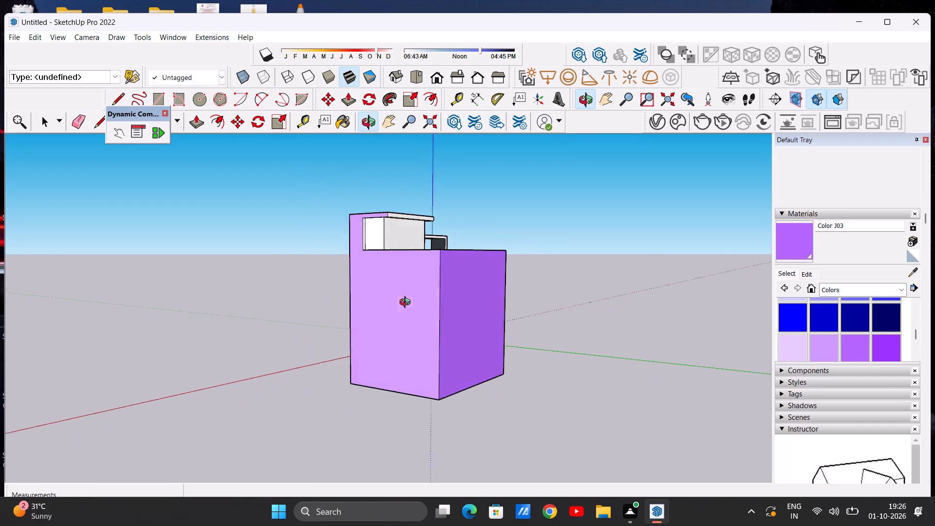
middle_click_drag(407, 303, 680, 303)
middle_click_drag(669, 305, 414, 308)
middle_click_drag(565, 296, 555, 300)
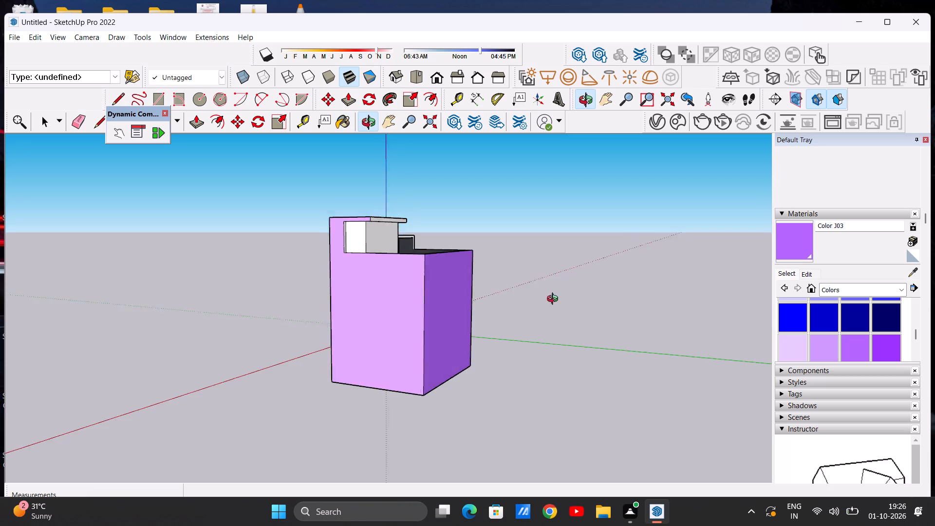
middle_click_drag(555, 300, 310, 300)
middle_click_drag(543, 275, 464, 277)
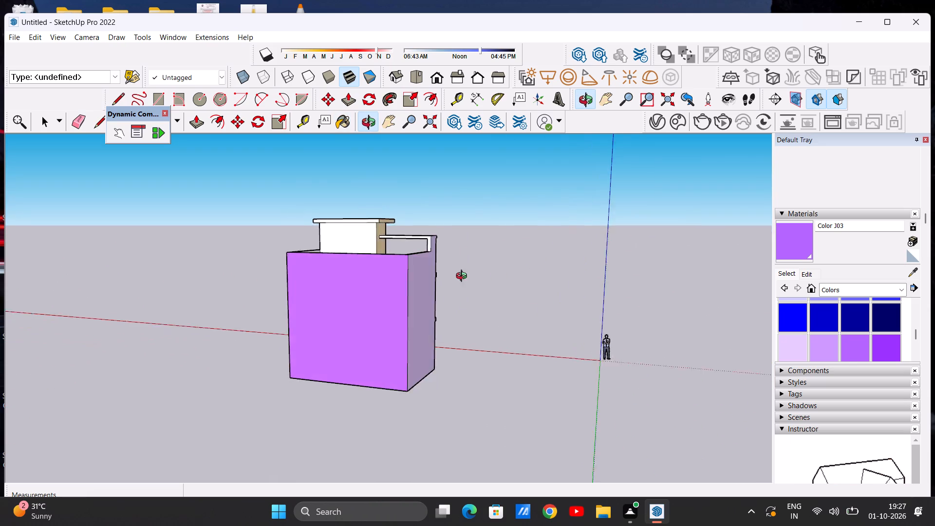
middle_click_drag(464, 277, 393, 278)
middle_click_drag(612, 254, 340, 263)
middle_click_drag(643, 239, 566, 247)
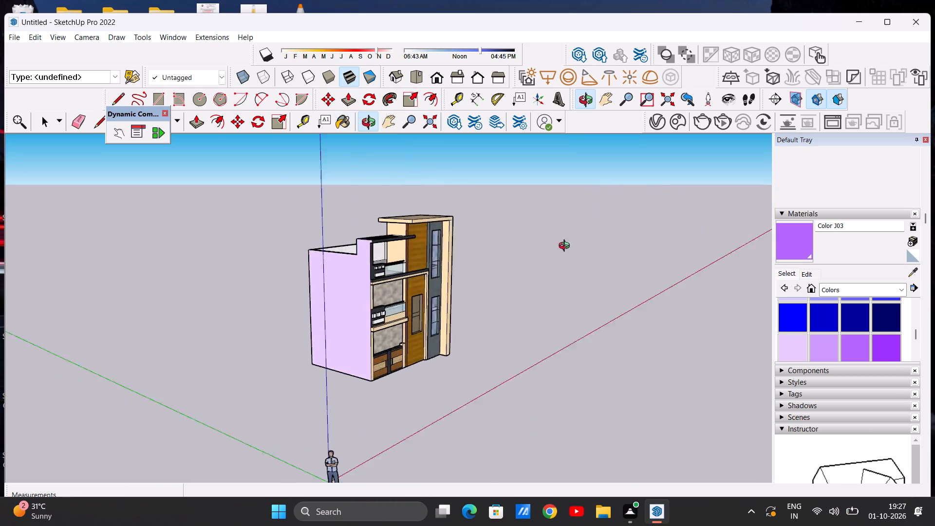
middle_click_drag(566, 247, 369, 247)
middle_click_drag(633, 246, 412, 224)
scroll(471, 240, "up", 3)
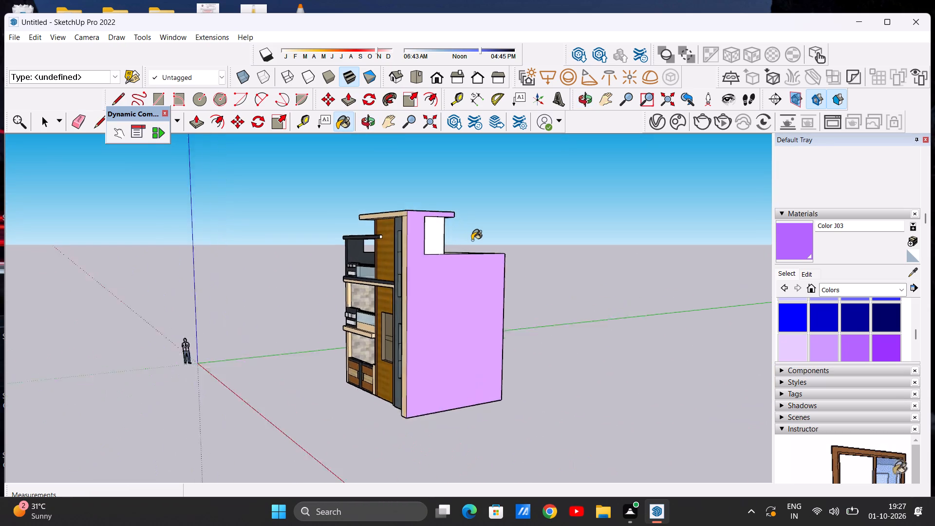
scroll(472, 240, "up", 4)
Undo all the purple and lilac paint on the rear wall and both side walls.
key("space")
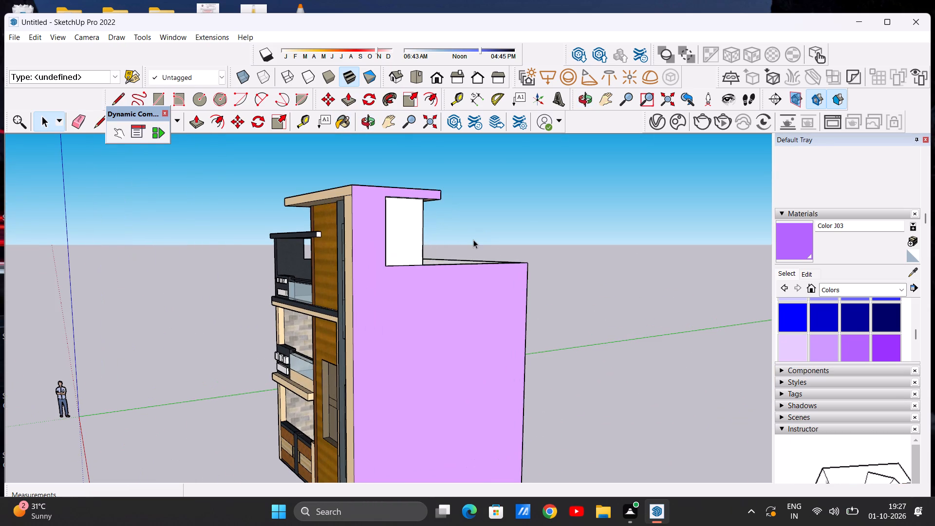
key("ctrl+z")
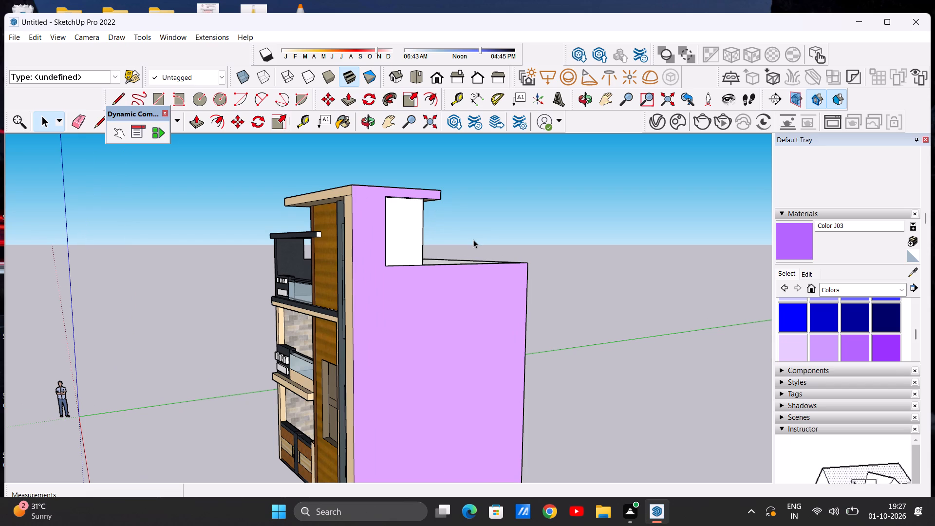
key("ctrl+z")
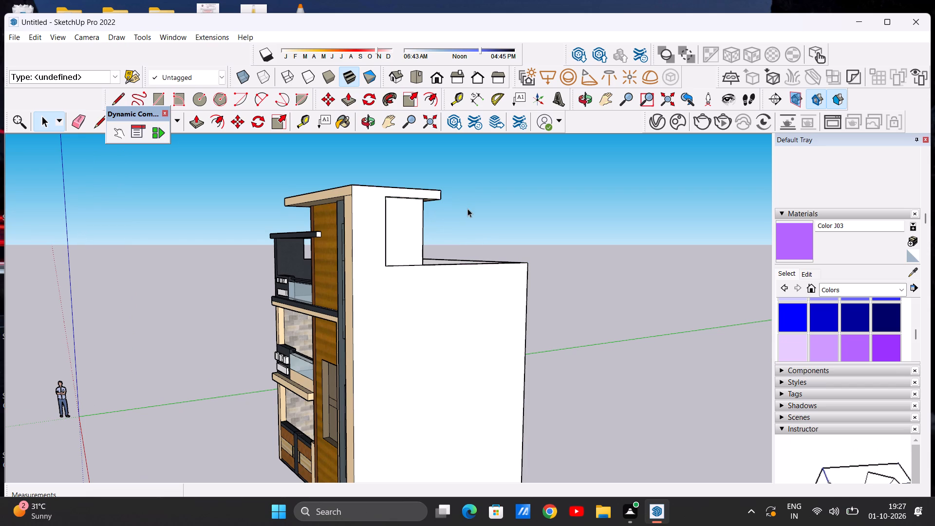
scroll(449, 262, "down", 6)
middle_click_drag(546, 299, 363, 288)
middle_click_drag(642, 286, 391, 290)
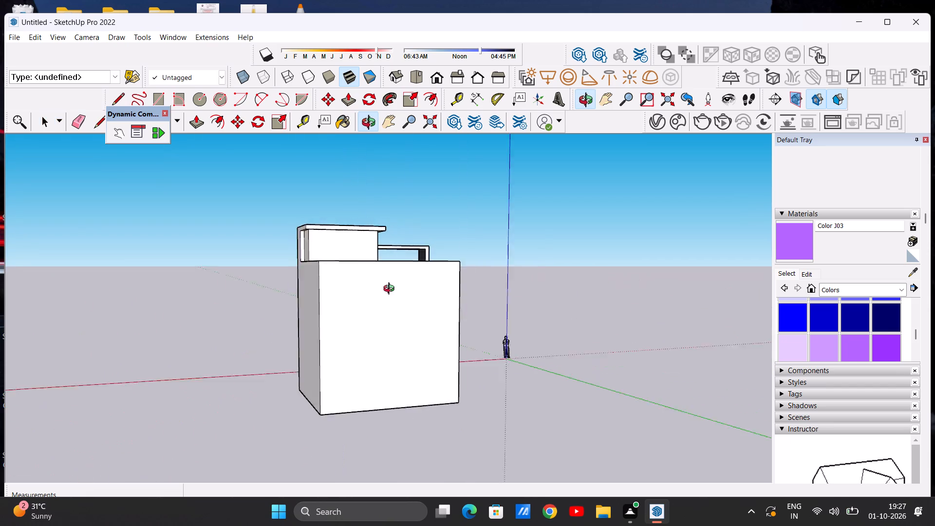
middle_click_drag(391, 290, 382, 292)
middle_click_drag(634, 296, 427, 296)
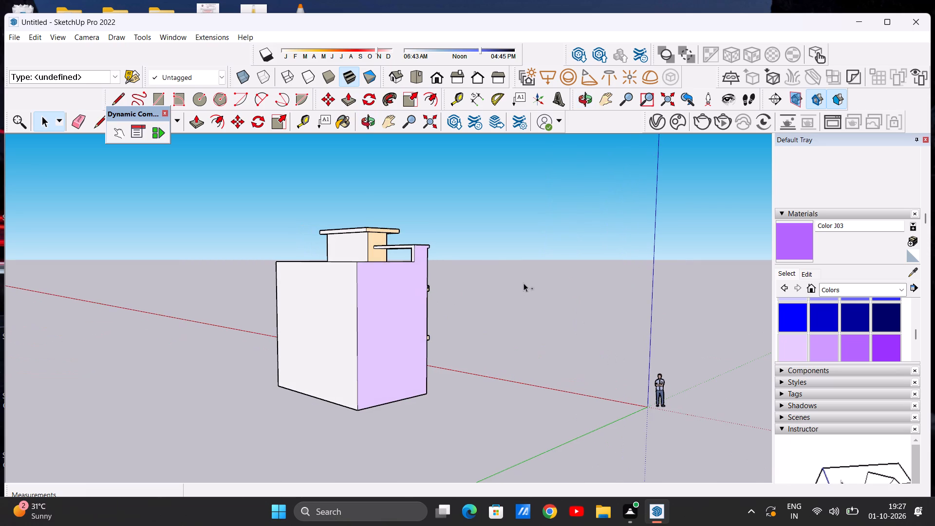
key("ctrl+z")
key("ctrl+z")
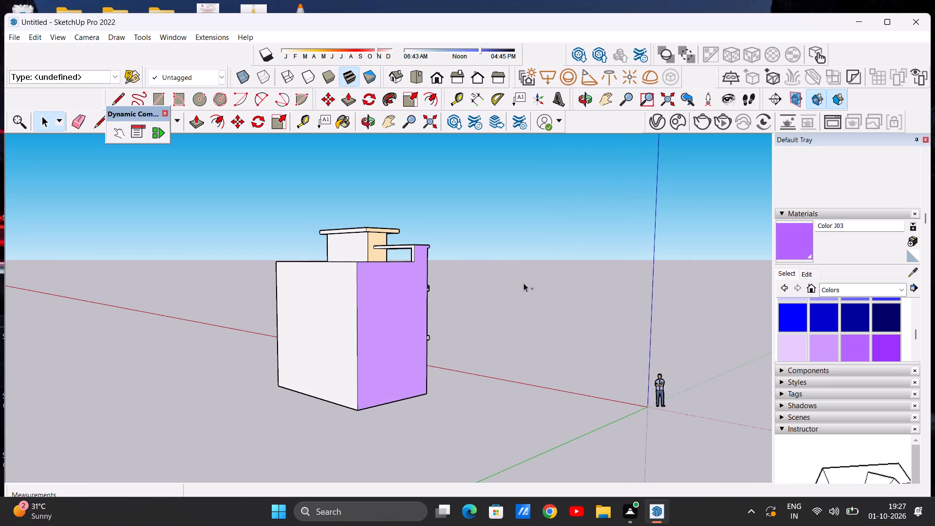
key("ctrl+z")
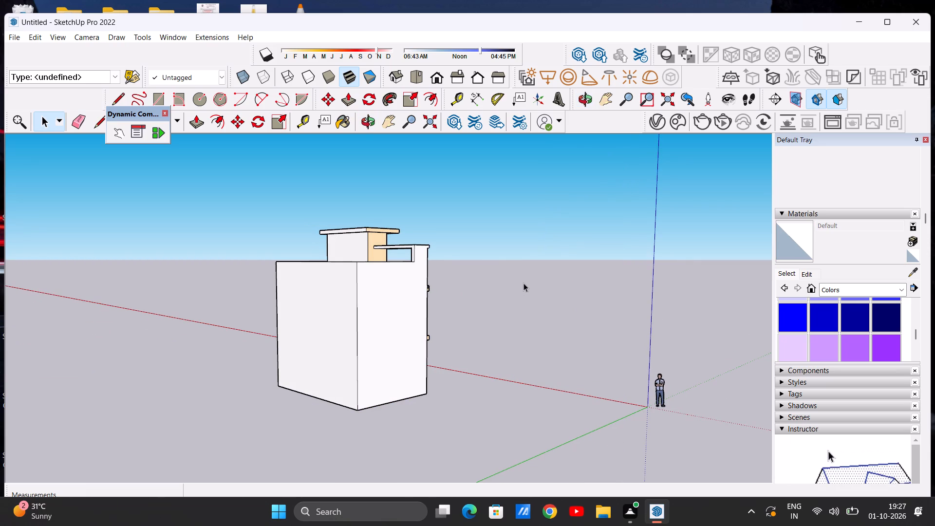
Examine the whole house from all around, then its front elevation up close, with the outer walls unpainted.
scroll(524, 283, "down", 5)
middle_click_drag(547, 285, 400, 291)
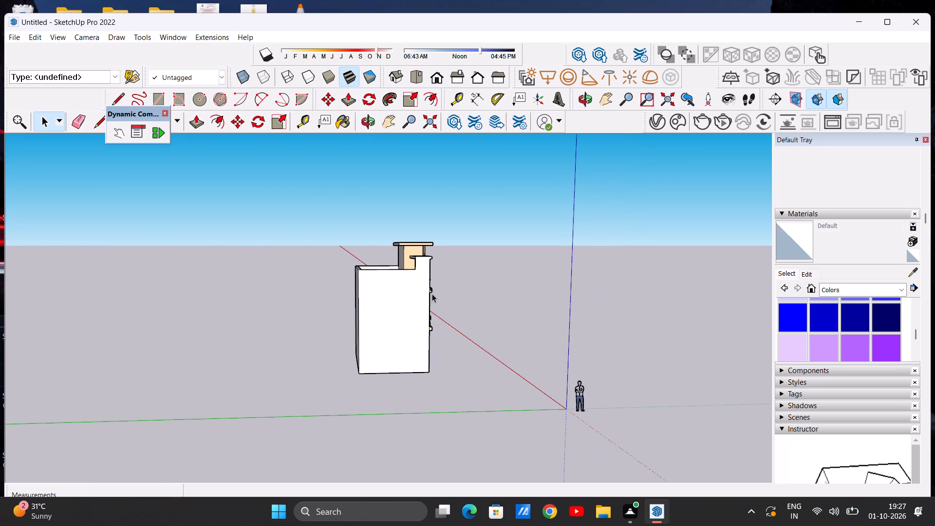
middle_click_drag(776, 273, 506, 275)
middle_click_drag(619, 284, 498, 292)
middle_click_drag(672, 279, 528, 283)
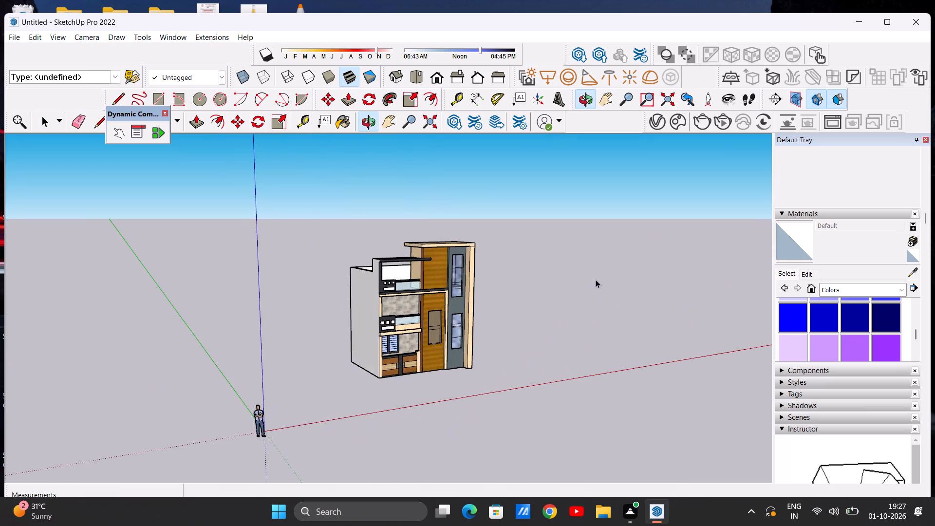
middle_click_drag(645, 277, 531, 277)
scroll(531, 277, "up", 1)
scroll(545, 271, "down", 4)
middle_click_drag(662, 307, 536, 289)
scroll(536, 289, "up", 1)
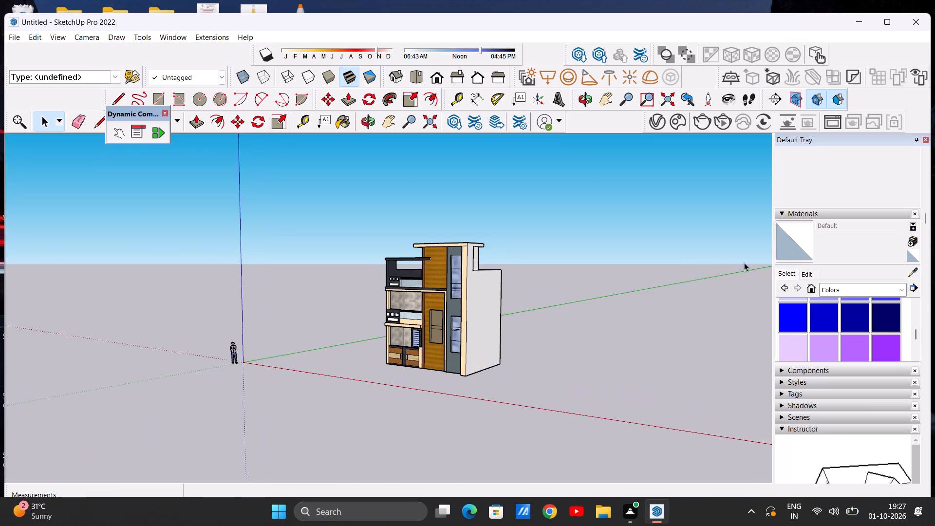
scroll(741, 263, "down", 4)
scroll(510, 322, "up", 8)
scroll(567, 281, "up", 4)
scroll(590, 281, "down", 10)
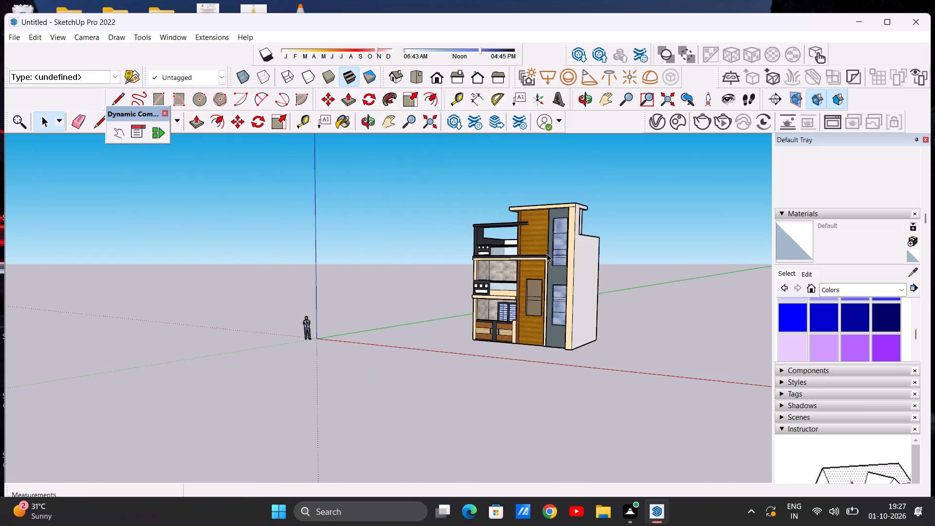
scroll(541, 231, "up", 7)
scroll(574, 263, "up", 6)
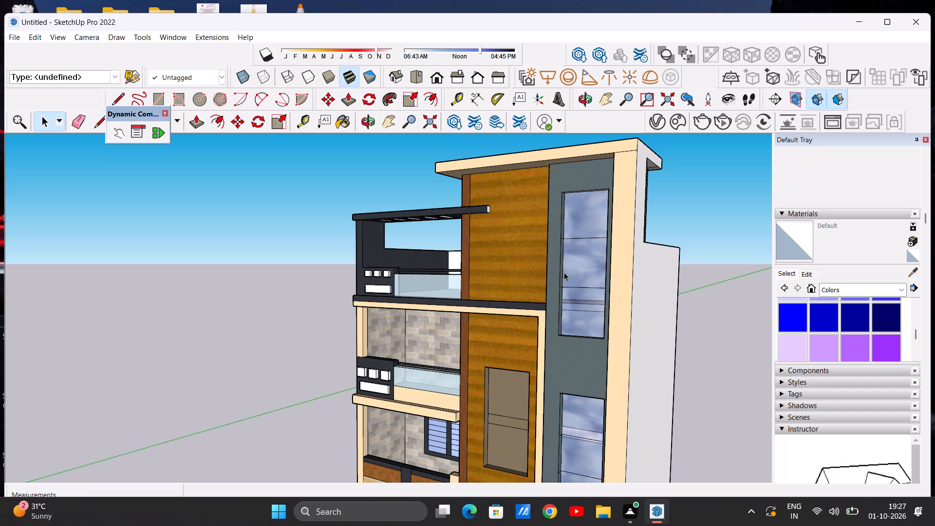
Paint the side wall beside the tall glazed windows with the dark navy Color I08.
scroll(543, 248, "down", 3)
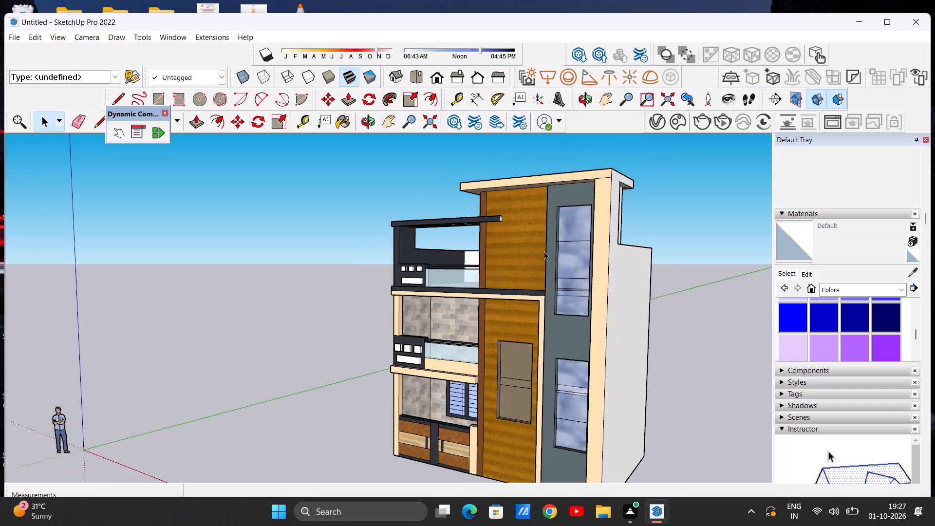
scroll(556, 240, "down", 4)
scroll(608, 303, "up", 6)
scroll(616, 238, "up", 2)
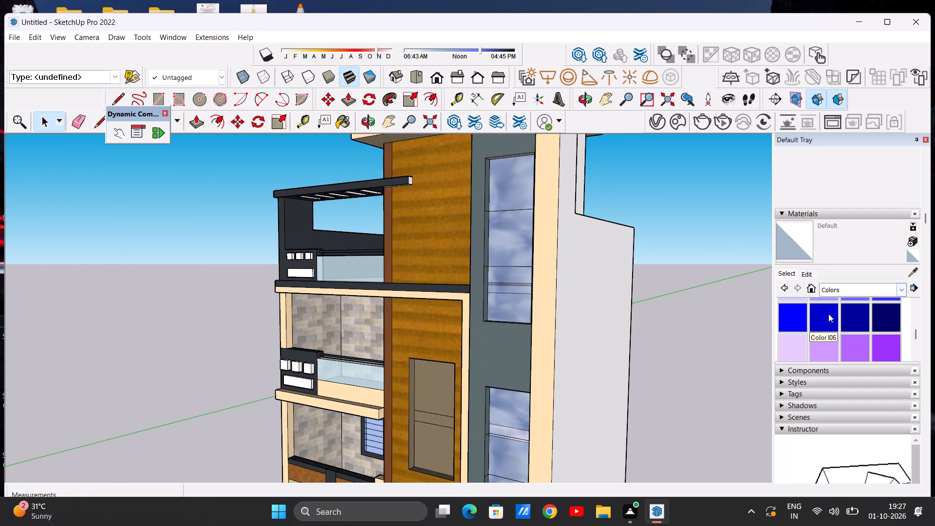
left_click(888, 317)
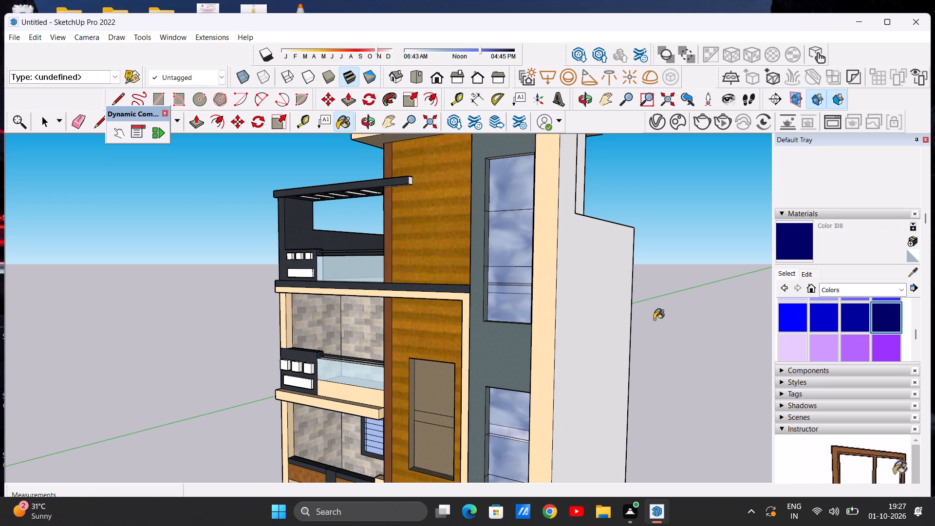
left_click(603, 325)
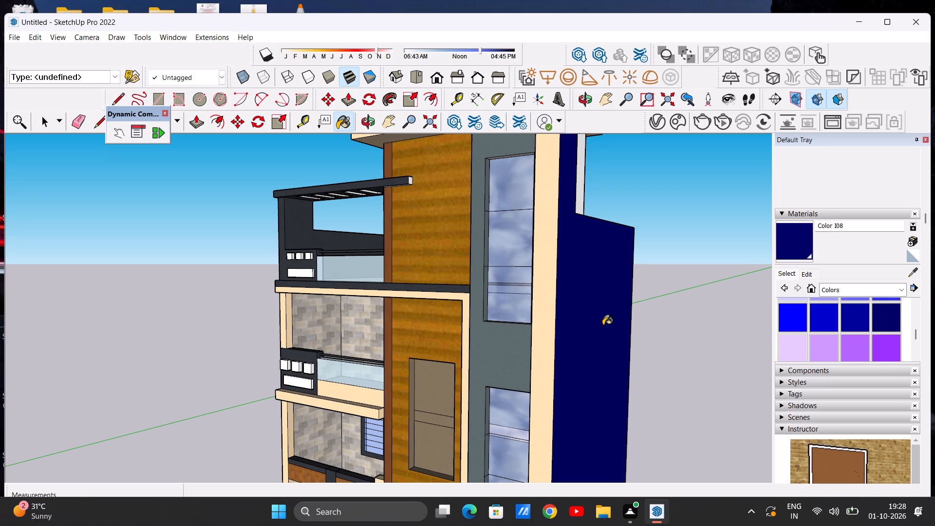
Repaint the side wall beside the tall glazed windows with the magenta Color K06 from the Colors collection.
scroll(819, 332, "down", 2)
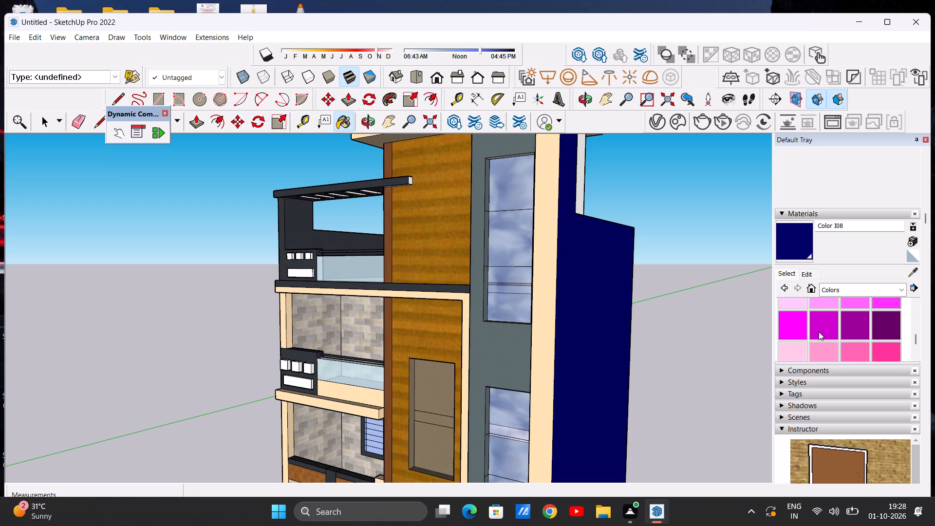
scroll(819, 332, "down", 1)
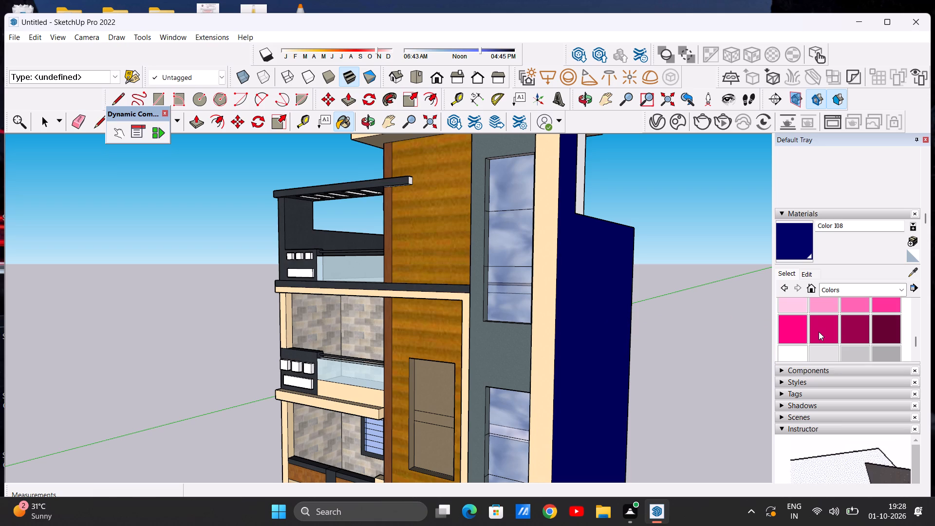
scroll(819, 330, "down", 1)
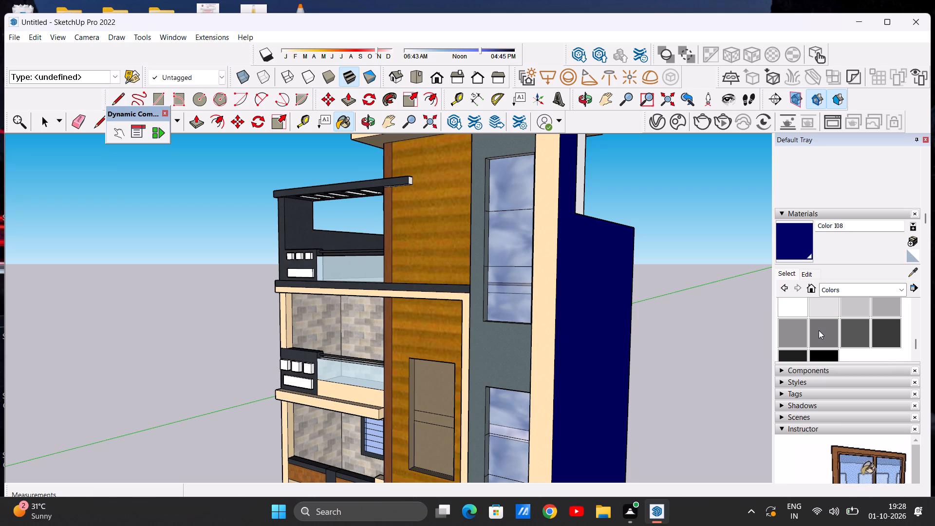
scroll(819, 330, "down", 1)
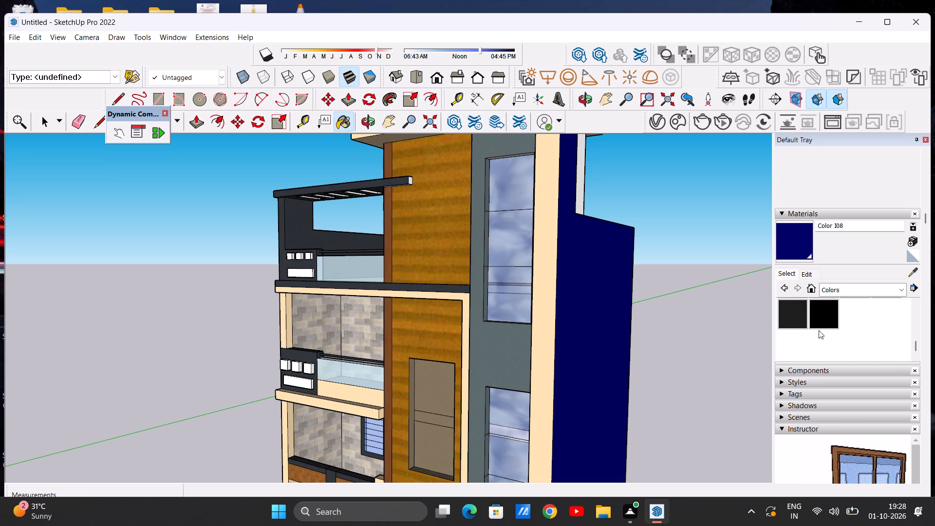
scroll(819, 330, "up", 4)
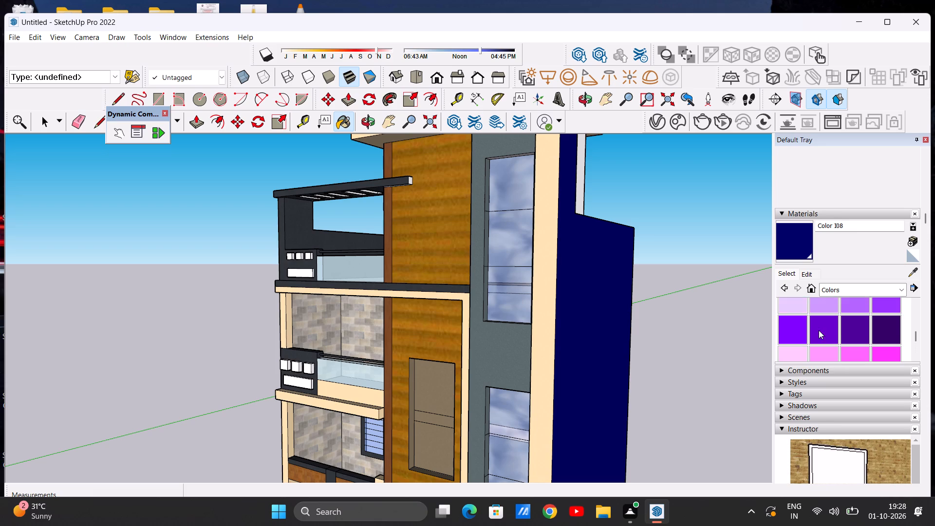
scroll(819, 330, "up", 8)
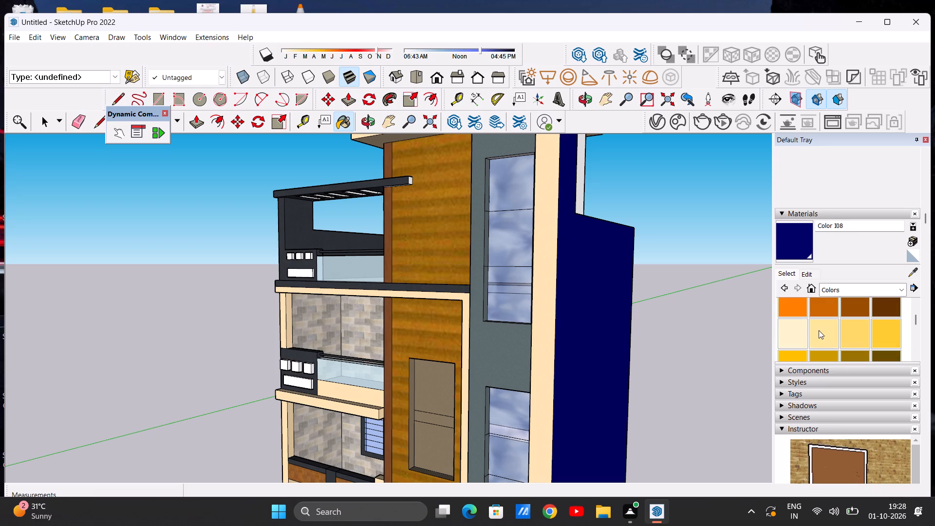
scroll(819, 330, "up", 1)
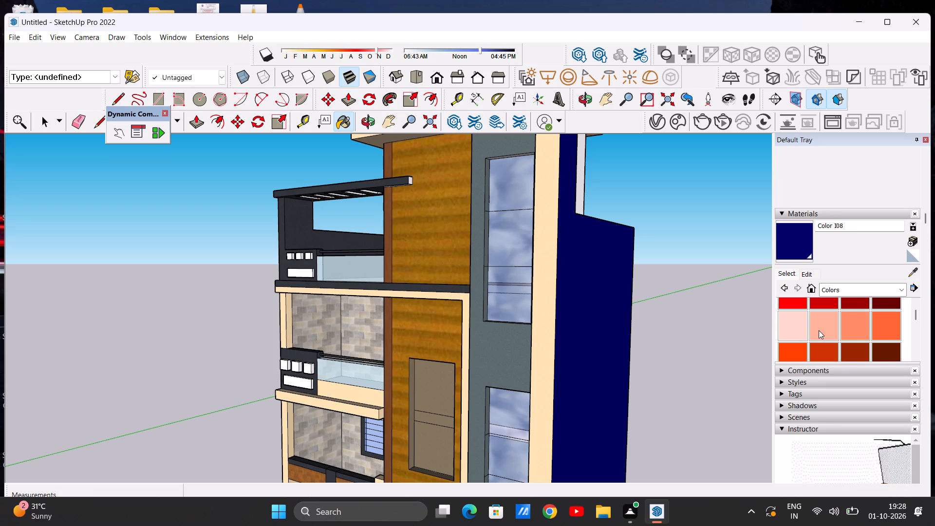
scroll(819, 330, "up", 2)
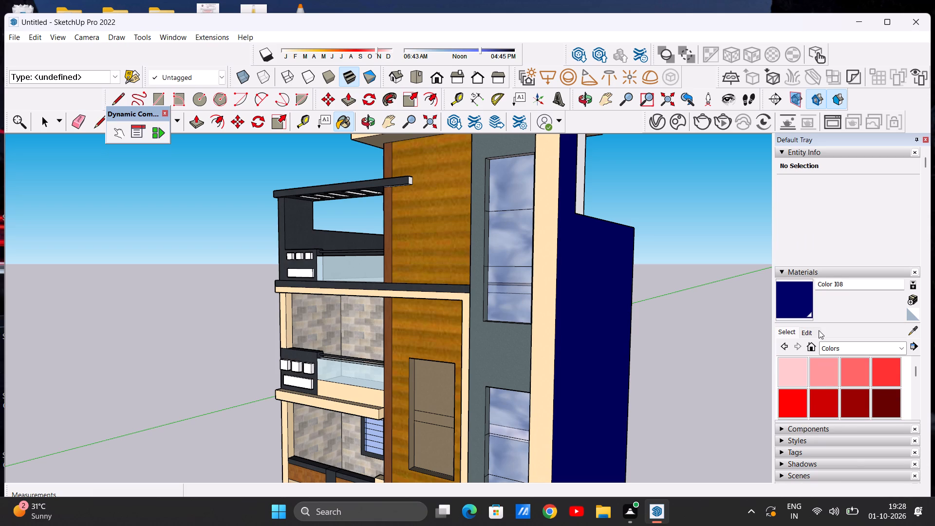
scroll(819, 330, "up", 3)
scroll(837, 381, "up", 6)
scroll(837, 381, "down", 4)
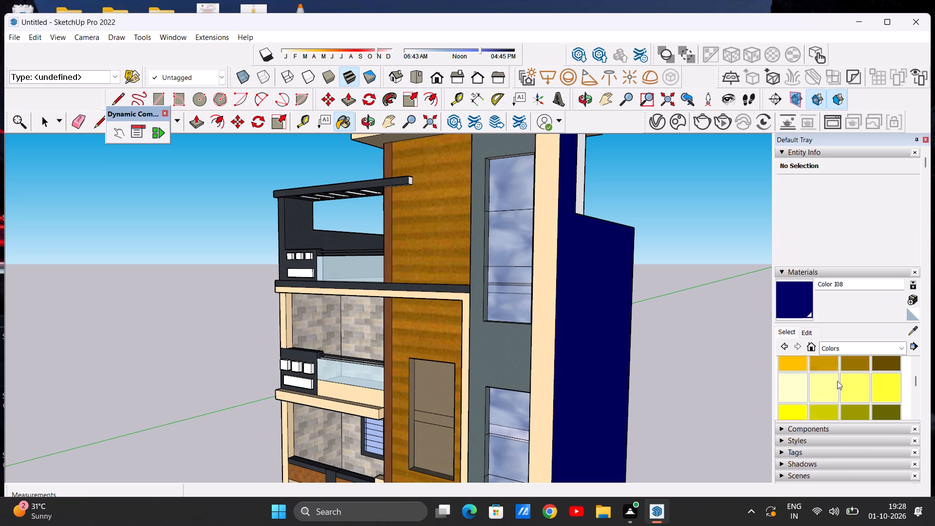
scroll(837, 381, "down", 7)
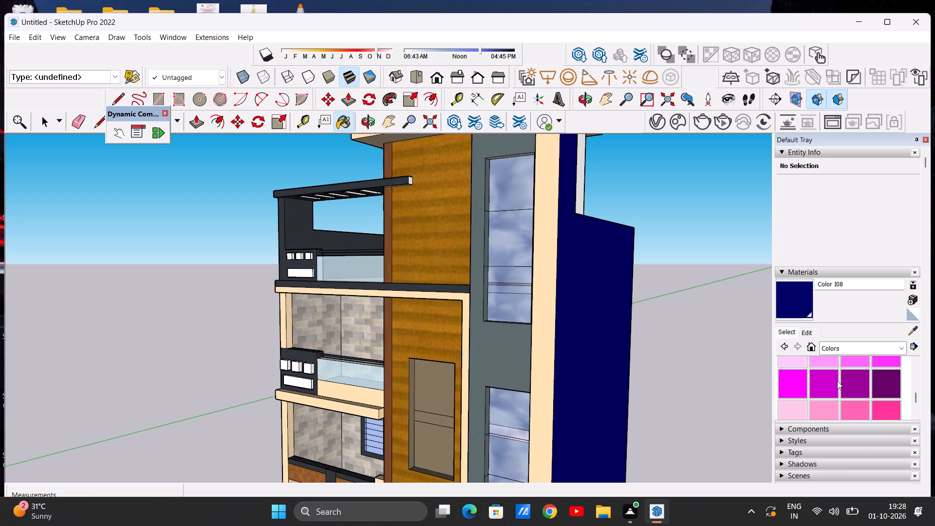
scroll(837, 381, "down", 1)
scroll(837, 381, "up", 1)
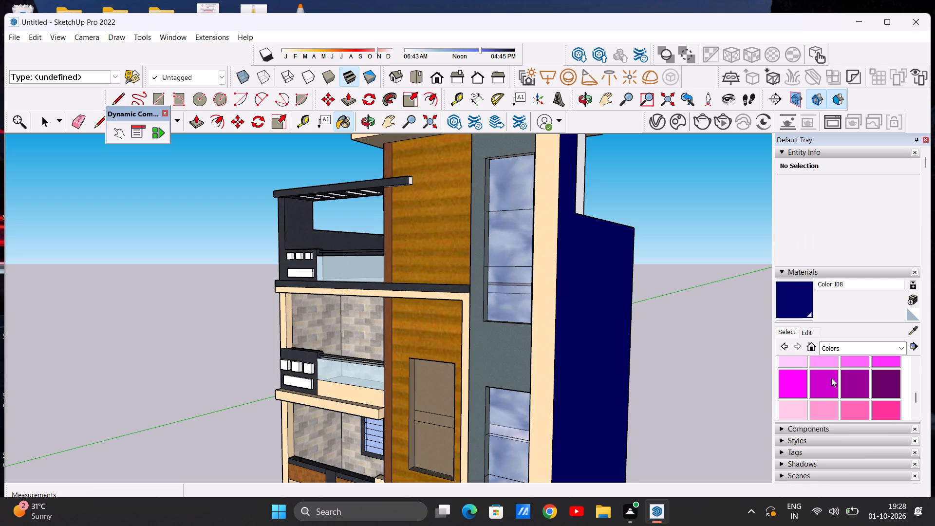
left_click(829, 386)
left_click(585, 353)
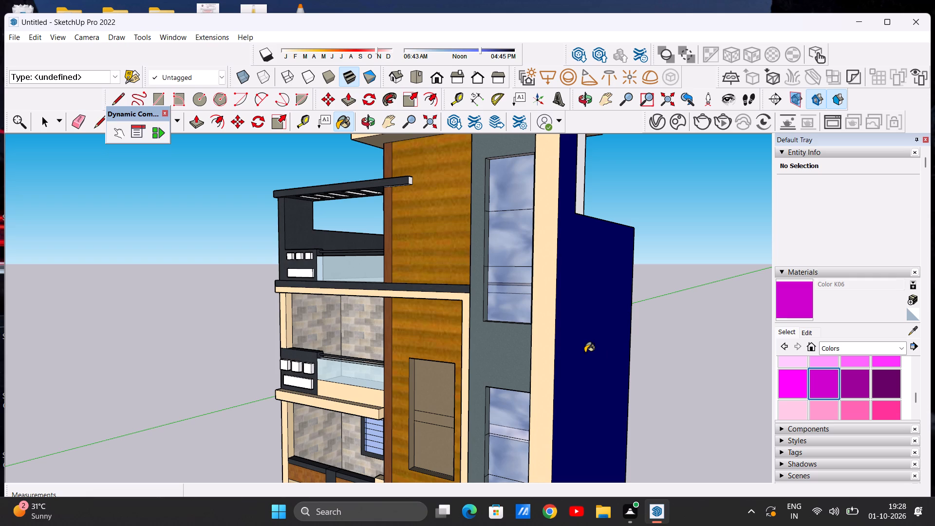
Examine the magenta side wall together with the roof slab, the terrace parapet and the rear of the house.
scroll(566, 354, "down", 10)
middle_click_drag(636, 334, 465, 369)
scroll(503, 290, "up", 6)
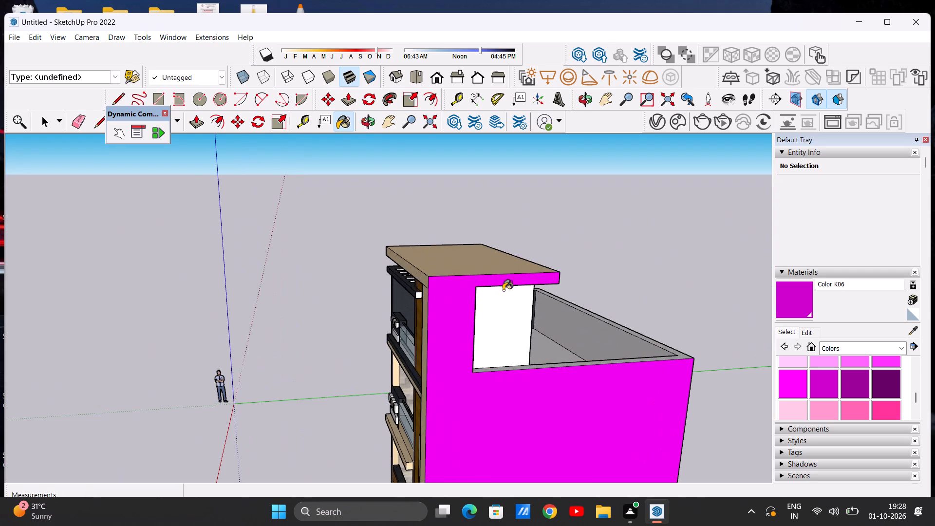
scroll(495, 311, "up", 5)
scroll(495, 313, "down", 20)
scroll(495, 313, "down", 4)
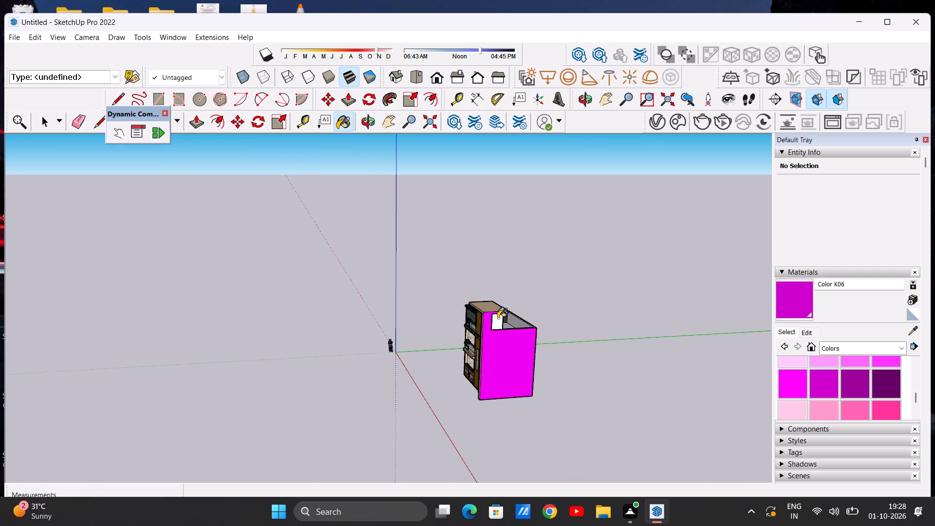
middle_click_drag(577, 344, 436, 348)
scroll(471, 338, "up", 7)
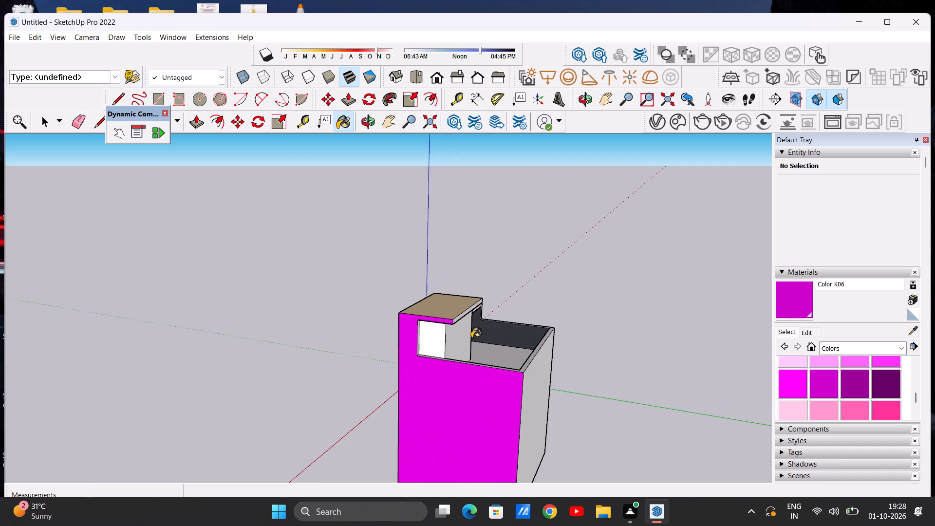
scroll(473, 341, "up", 6)
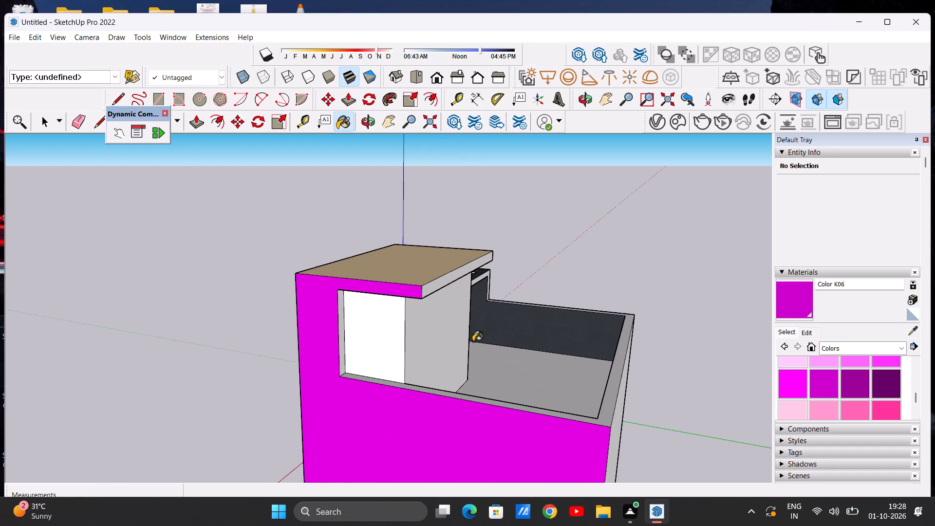
scroll(475, 341, "down", 2)
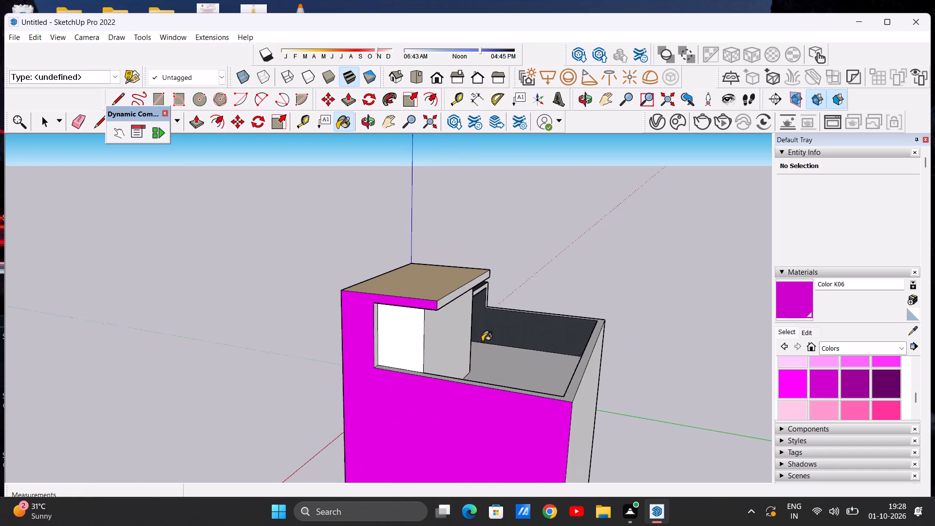
scroll(482, 341, "down", 1)
scroll(423, 348, "up", 6)
scroll(435, 341, "down", 2)
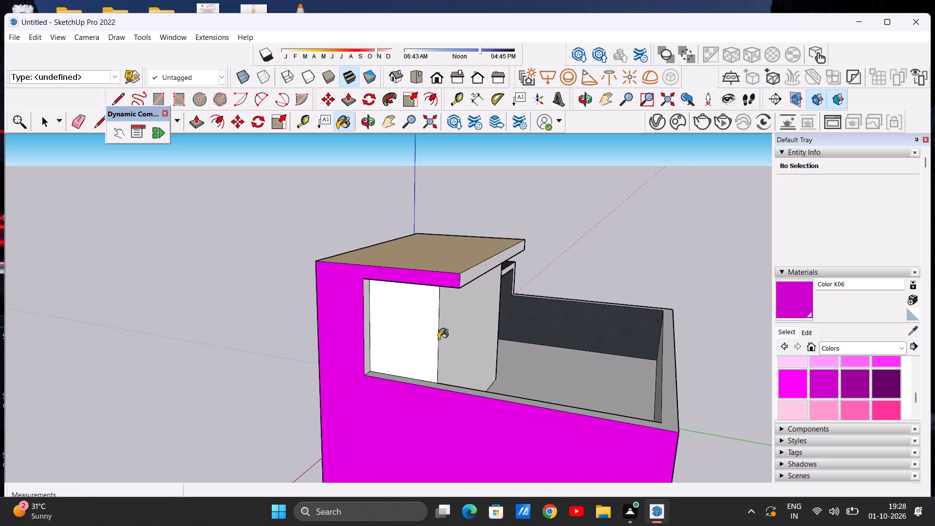
scroll(438, 339, "down", 3)
middle_click_drag(443, 361, 457, 338)
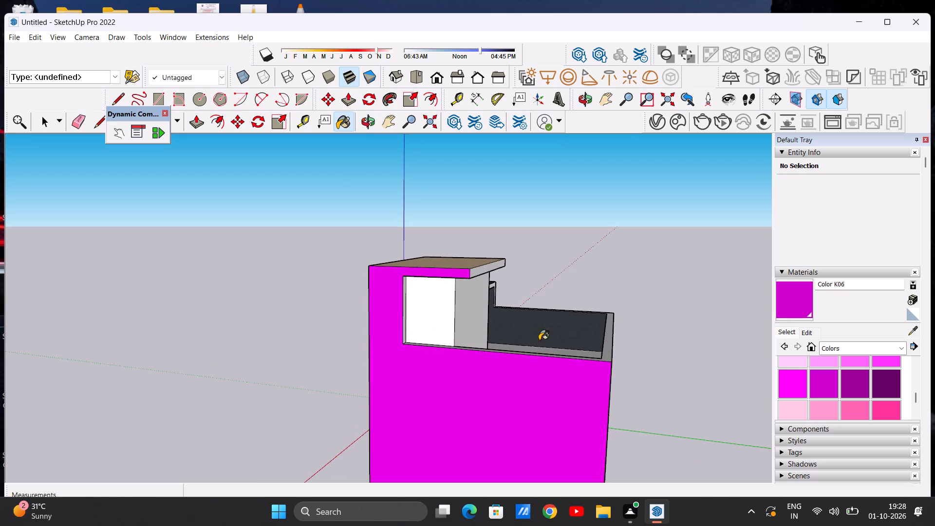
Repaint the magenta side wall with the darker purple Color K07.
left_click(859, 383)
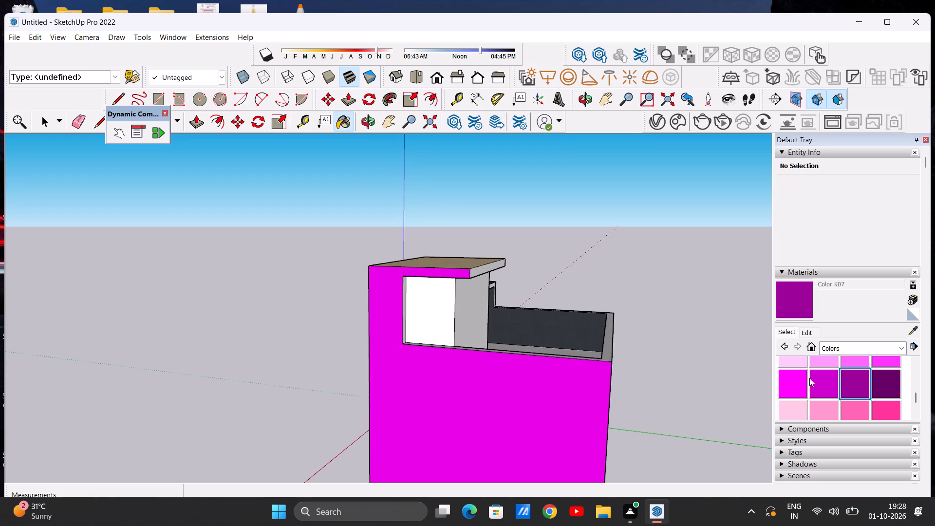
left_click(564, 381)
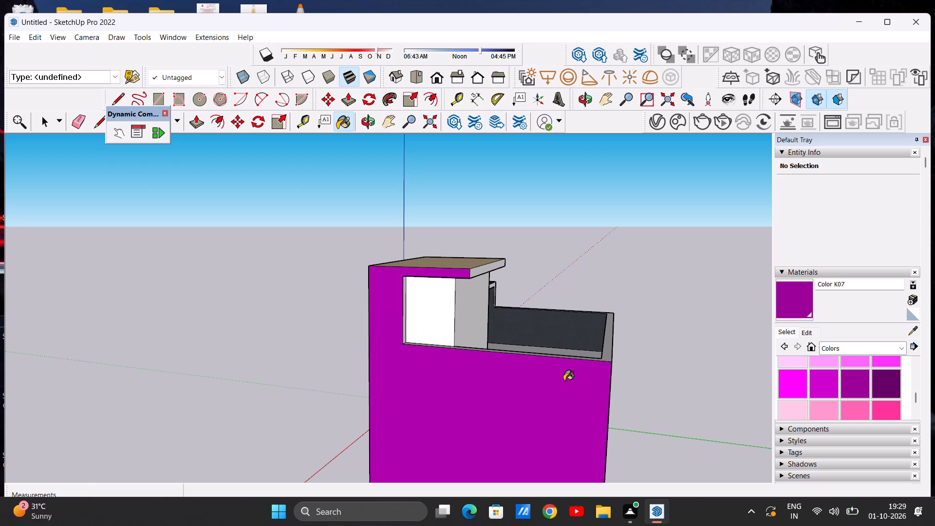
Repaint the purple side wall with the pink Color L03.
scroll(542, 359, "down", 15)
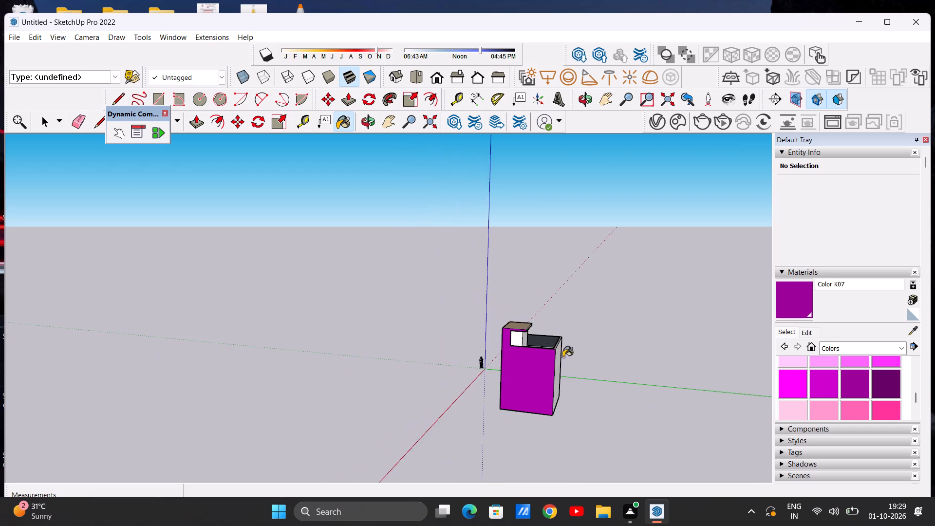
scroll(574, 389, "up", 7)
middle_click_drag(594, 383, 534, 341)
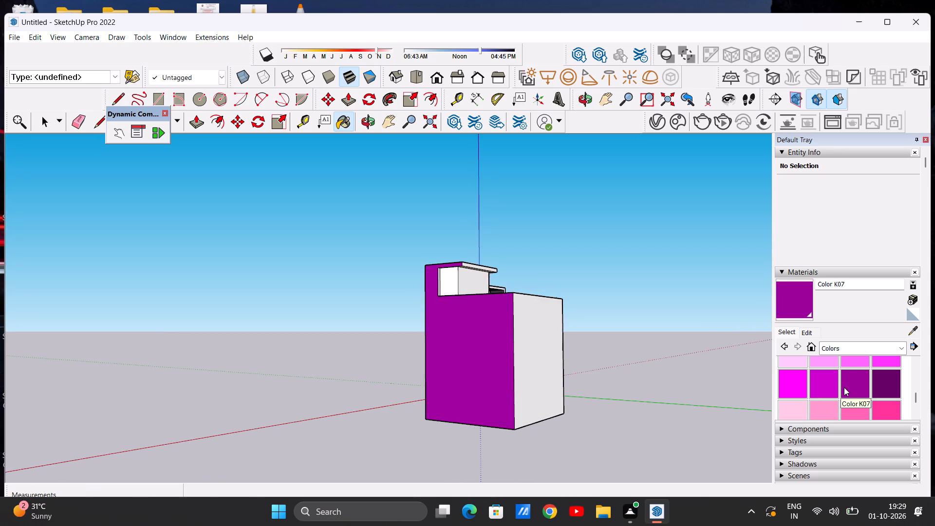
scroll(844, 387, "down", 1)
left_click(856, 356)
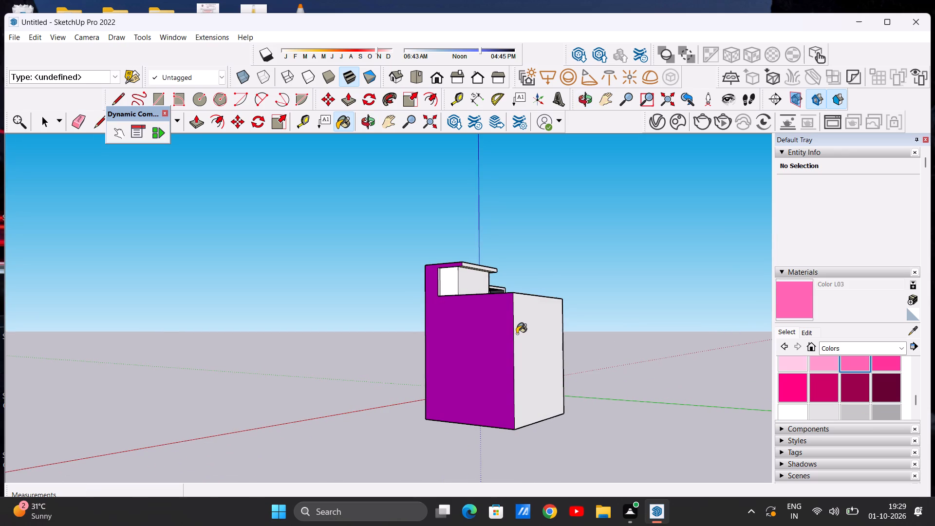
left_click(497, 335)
Examine the pink side wall against the front elevation and the rear of the house from all around.
scroll(450, 347, "up", 5)
scroll(475, 341, "down", 5)
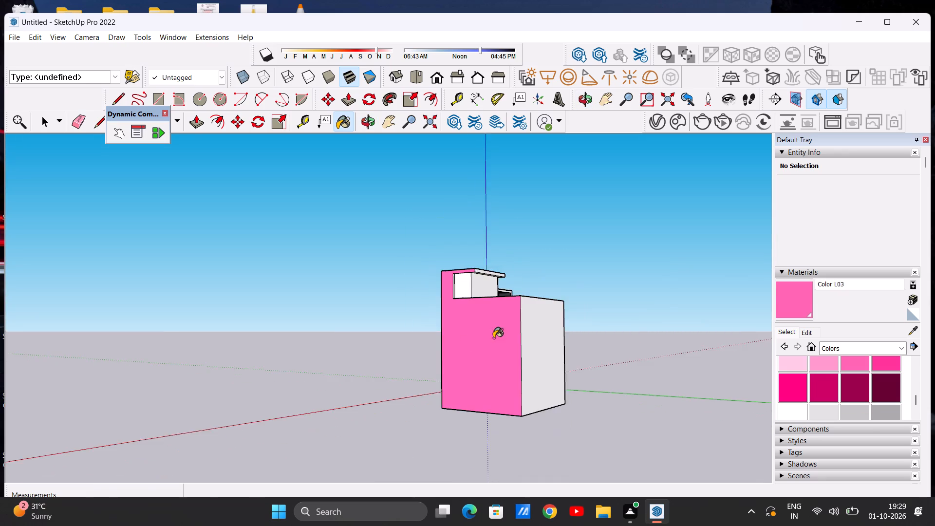
scroll(493, 338, "down", 7)
middle_click_drag(423, 354, 690, 360)
scroll(449, 322, "up", 3)
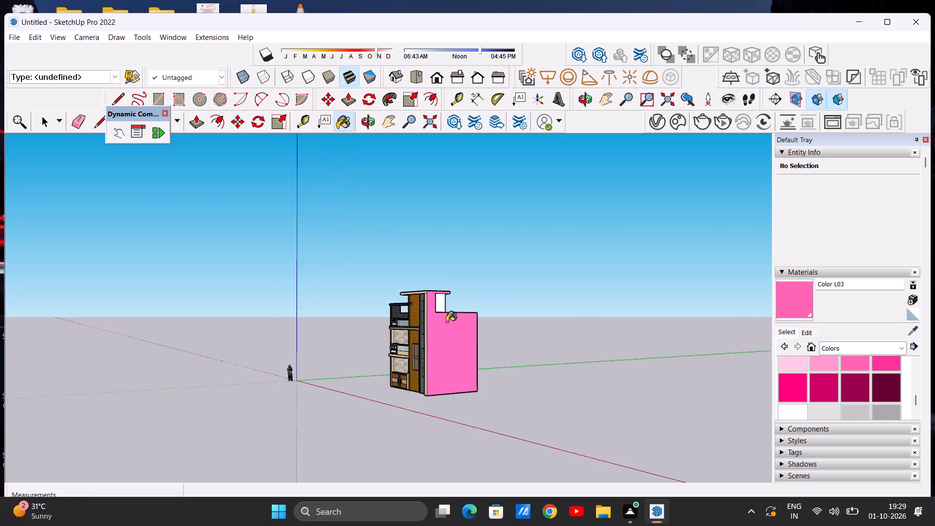
scroll(447, 322, "up", 2)
middle_click_drag(408, 358, 676, 349)
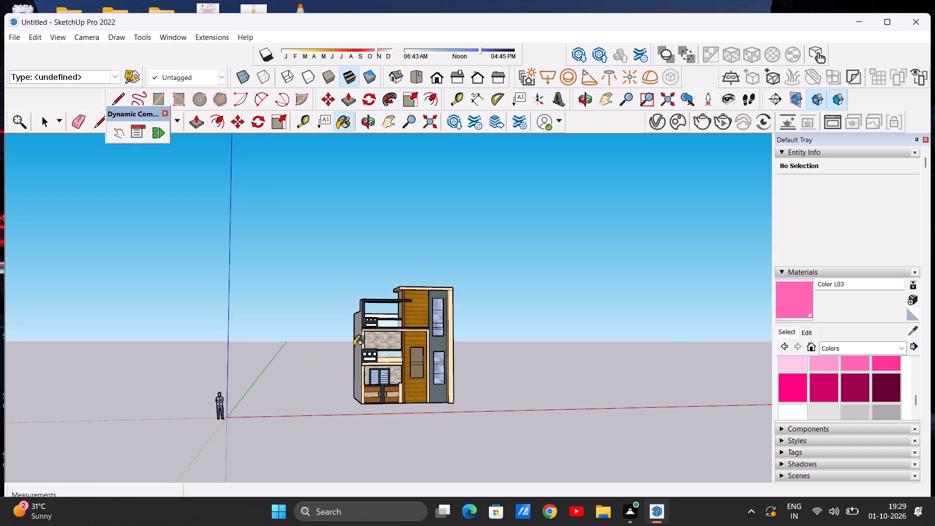
middle_click_drag(354, 346, 311, 355)
middle_click_drag(555, 360, 506, 366)
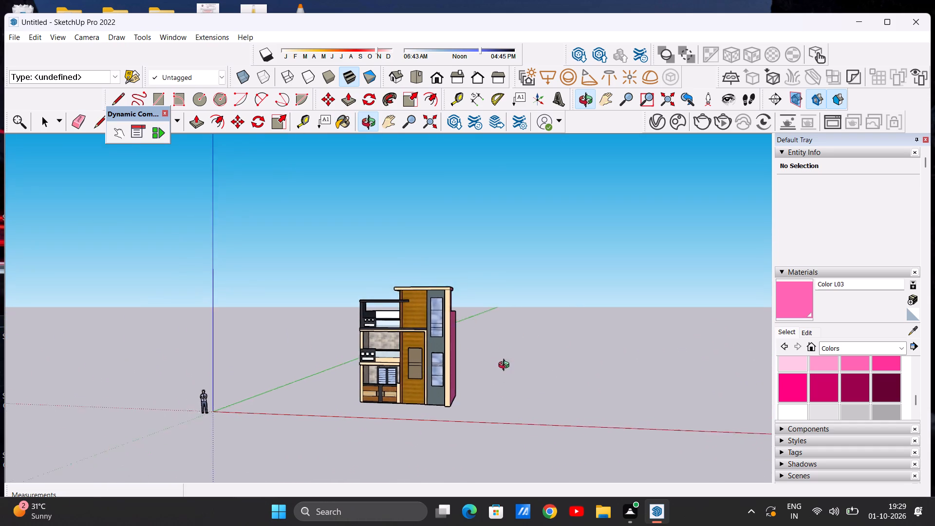
middle_click_drag(506, 366, 329, 403)
middle_click_drag(601, 322, 407, 326)
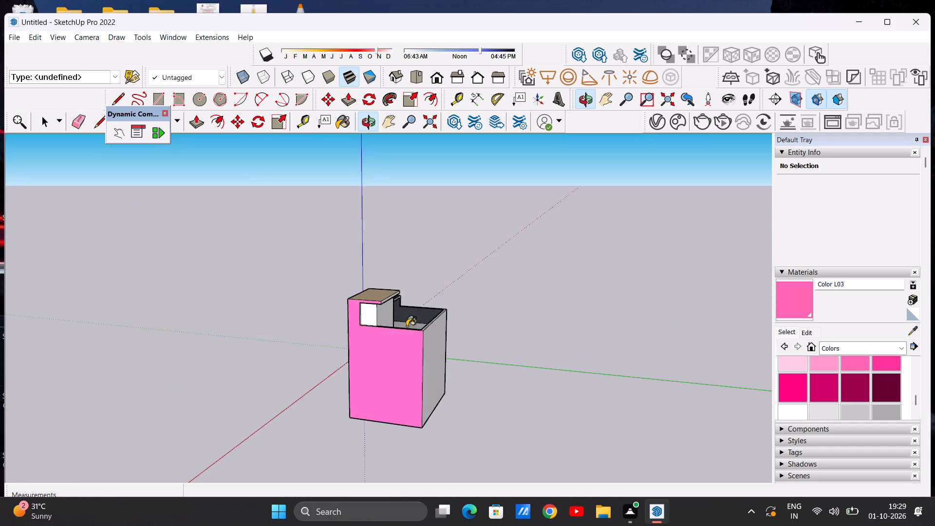
middle_click_drag(407, 326, 408, 330)
scroll(436, 341, "up", 7)
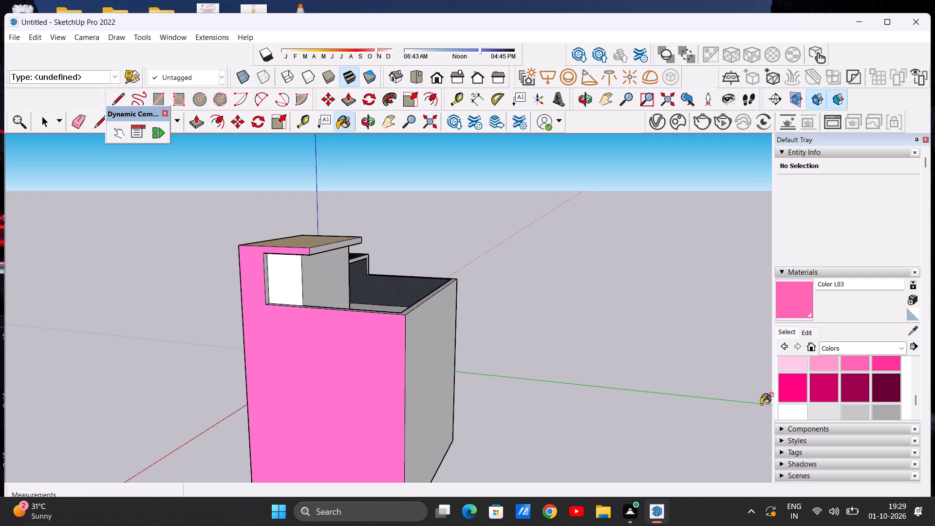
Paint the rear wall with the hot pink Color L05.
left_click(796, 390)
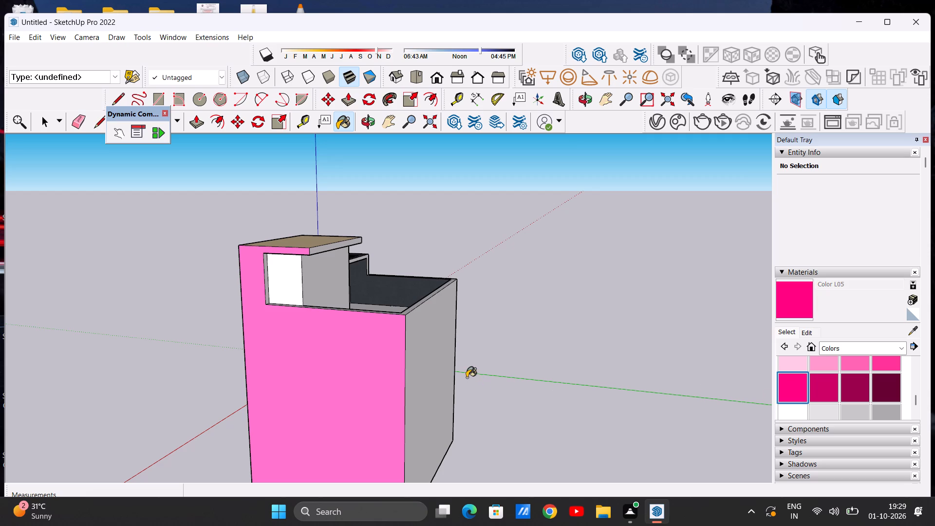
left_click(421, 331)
Examine how the hot pink rear wall and the lighter pink side wall look together at their shared corner.
scroll(421, 331, "down", 6)
middle_click_drag(469, 368, 415, 329)
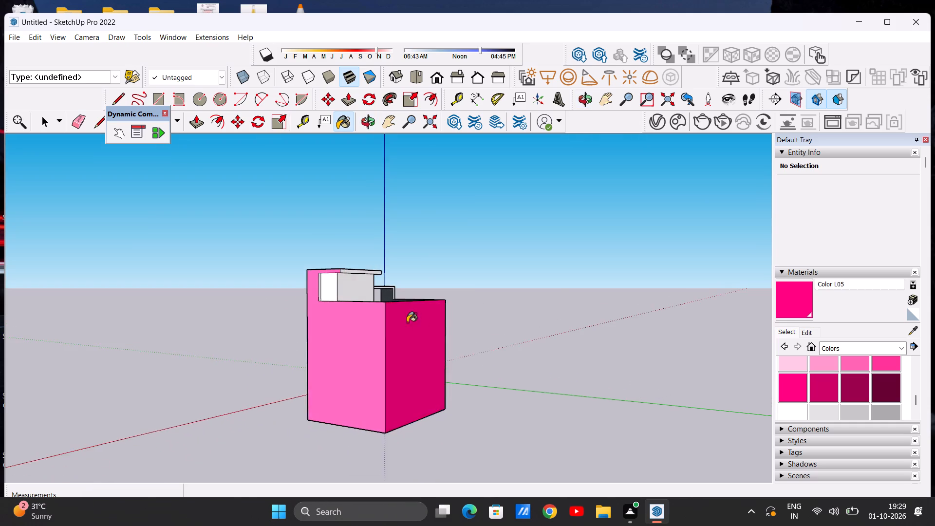
scroll(405, 322, "up", 9)
scroll(460, 351, "down", 14)
scroll(436, 348, "up", 5)
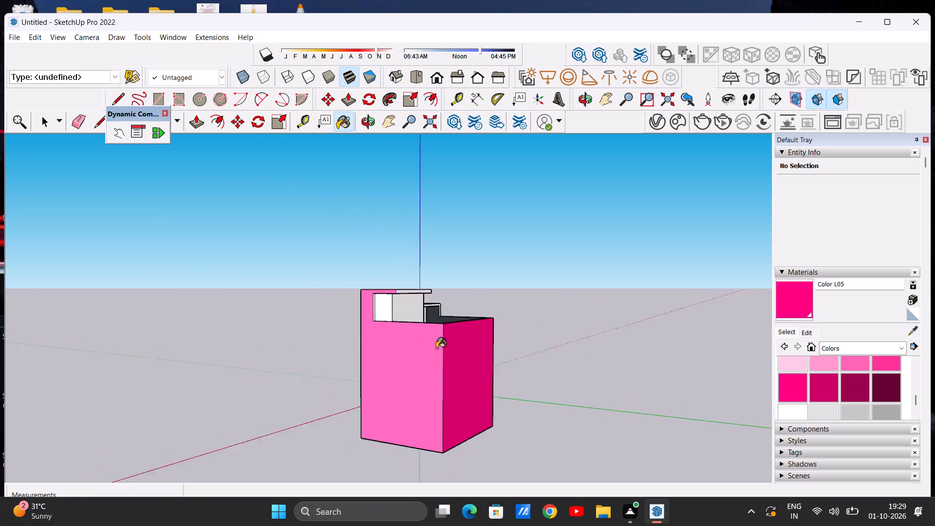
scroll(436, 348, "up", 2)
scroll(478, 343, "up", 5)
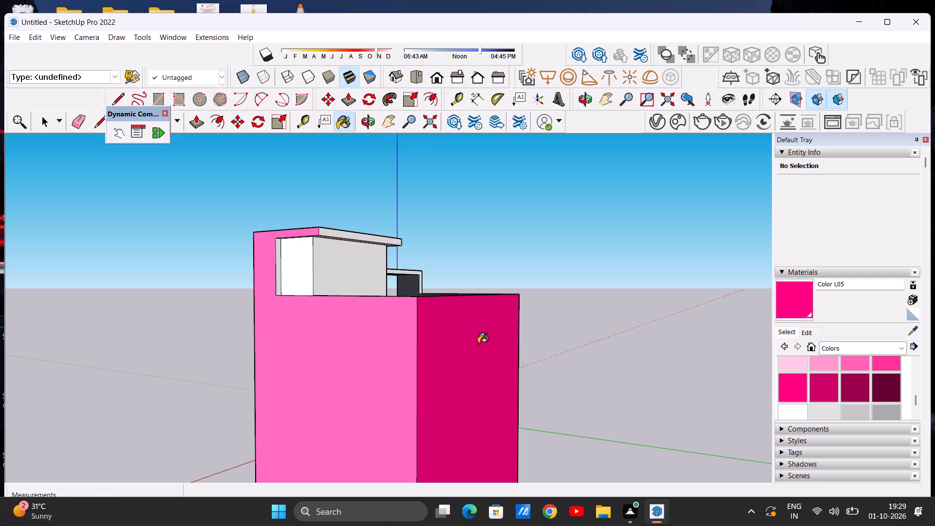
left_click(478, 343)
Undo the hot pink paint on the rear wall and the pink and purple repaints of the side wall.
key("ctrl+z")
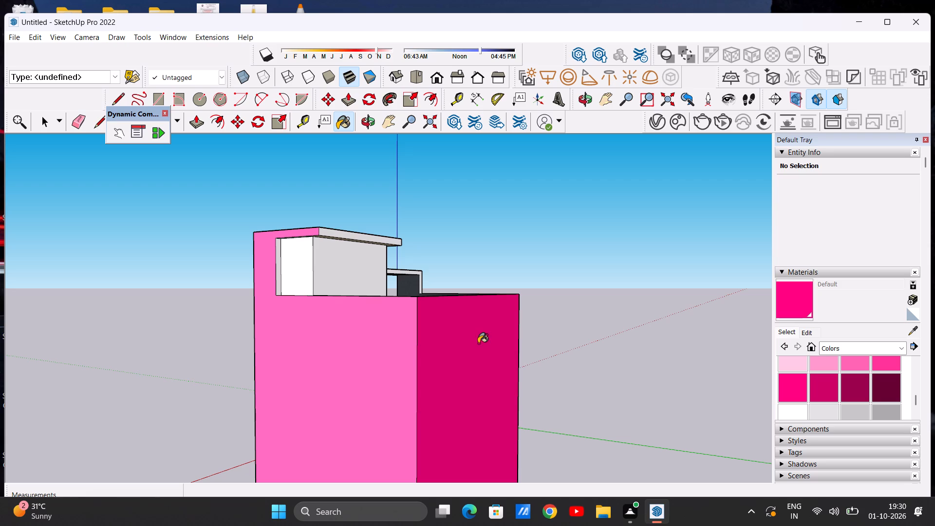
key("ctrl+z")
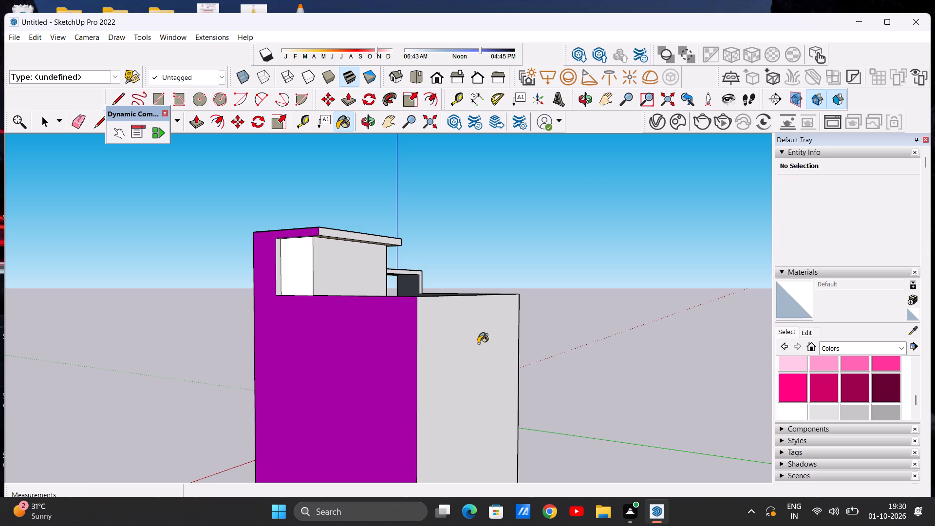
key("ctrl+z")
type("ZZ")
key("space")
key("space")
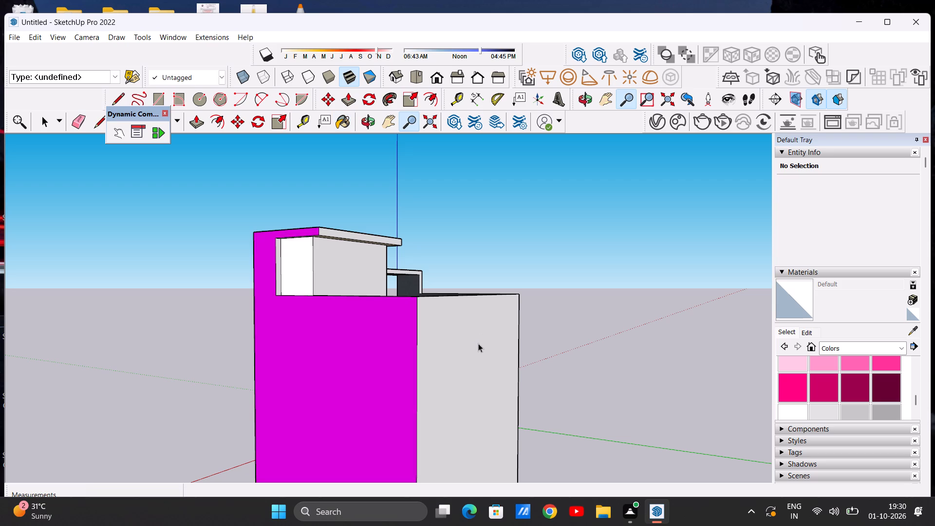
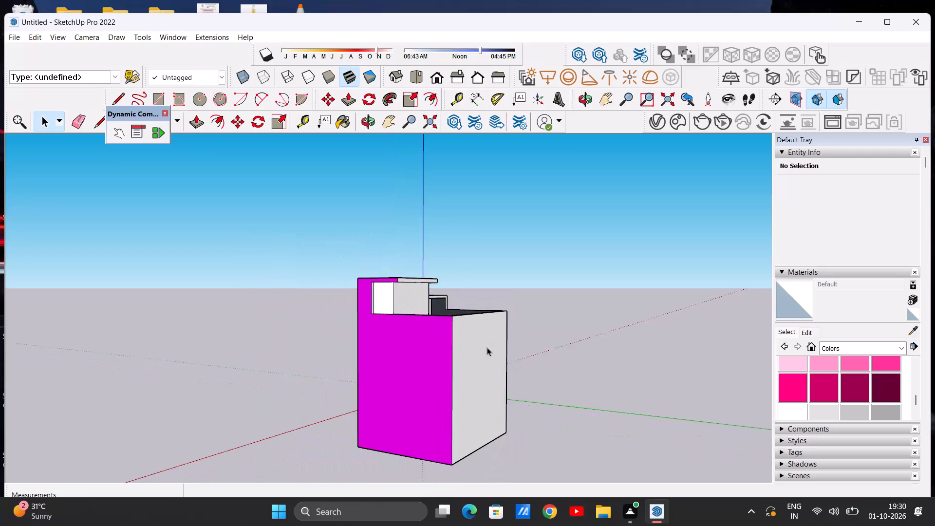
Undo the magenta and navy blue paint on the large blank side wall.
scroll(494, 335, "down", 1)
scroll(467, 361, "up", 6)
scroll(485, 330, "down", 6)
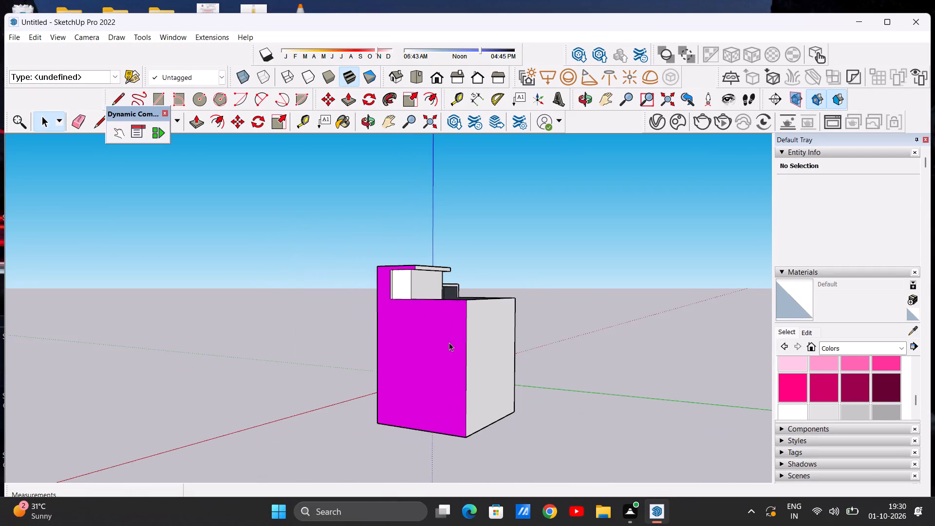
middle_click_drag(456, 344, 597, 345)
scroll(507, 342, "up", 7)
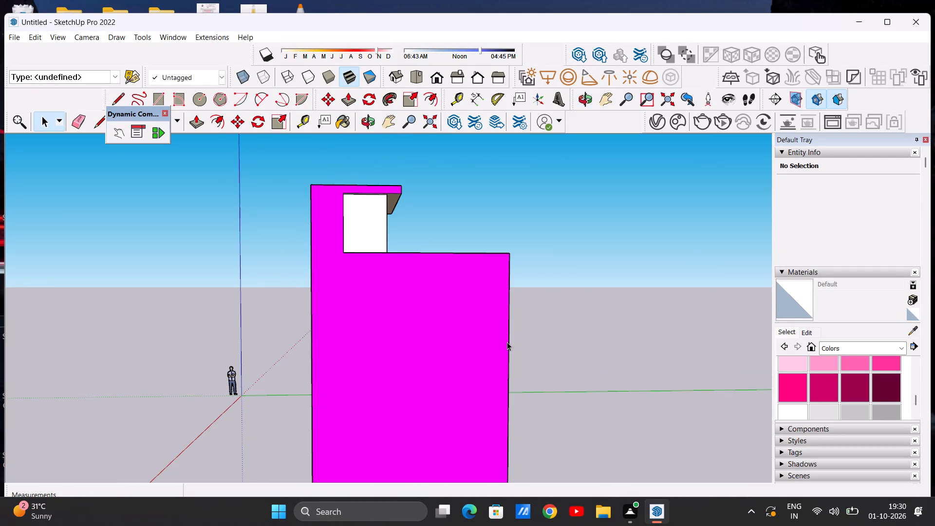
key("ctrl+z")
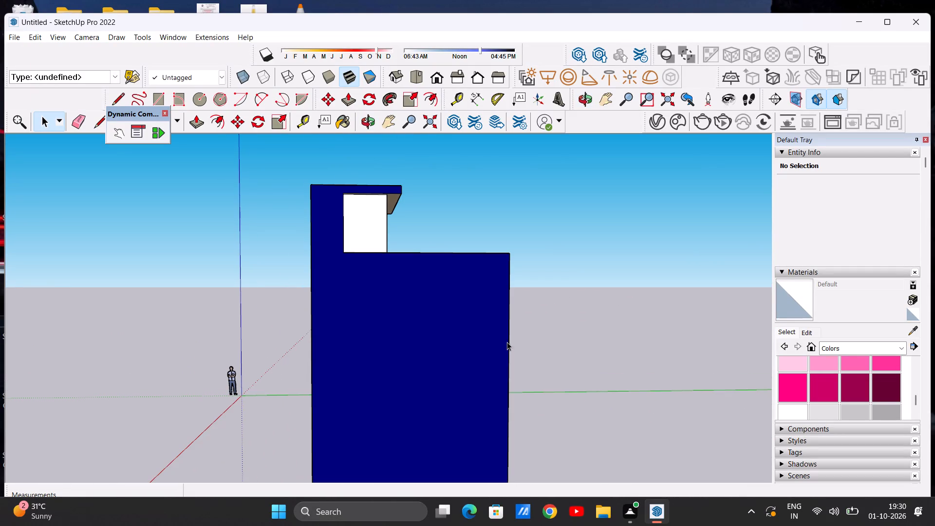
key("ctrl+z")
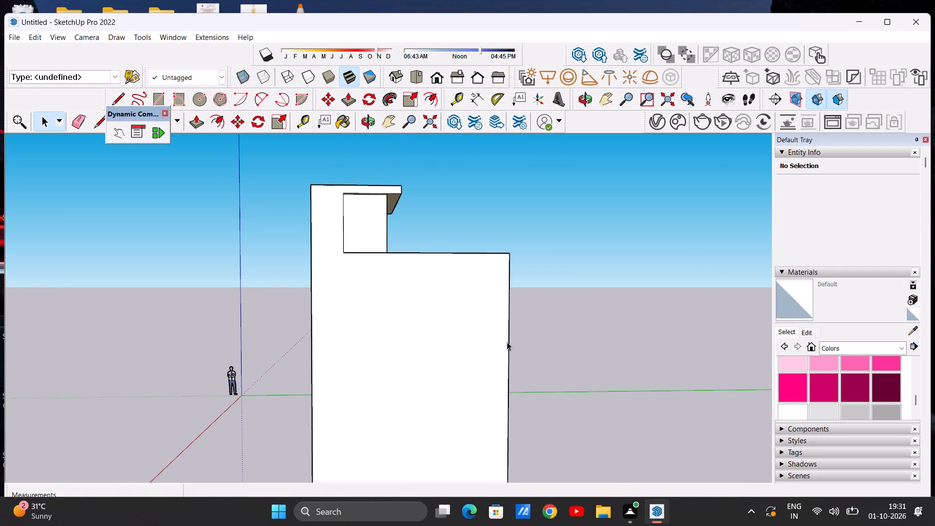
Select the tall cream vertical band at the outer edge of the front elevation, beside the grey window strip.
scroll(494, 290, "down", 6)
middle_click_drag(406, 310, 647, 314)
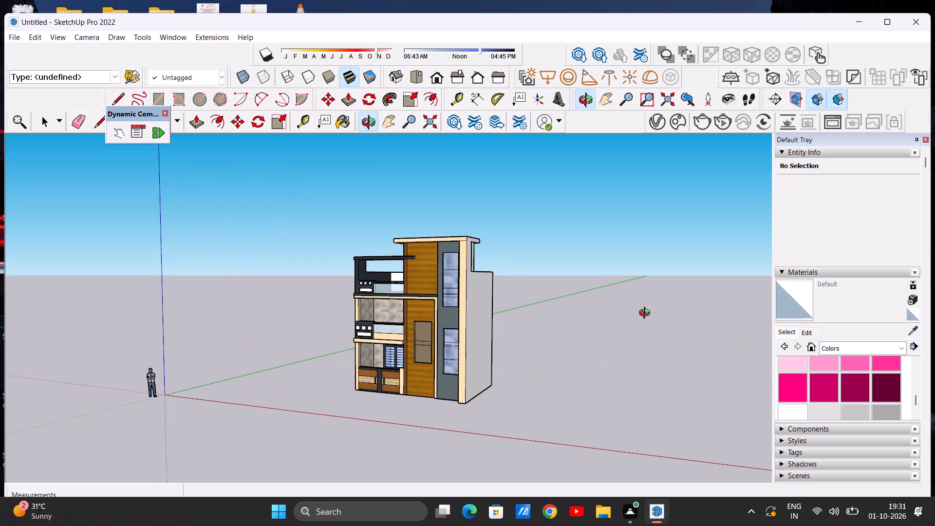
middle_click_drag(647, 314, 646, 314)
scroll(513, 307, "up", 5)
middle_click_drag(447, 316, 615, 322)
middle_click_drag(511, 324, 430, 324)
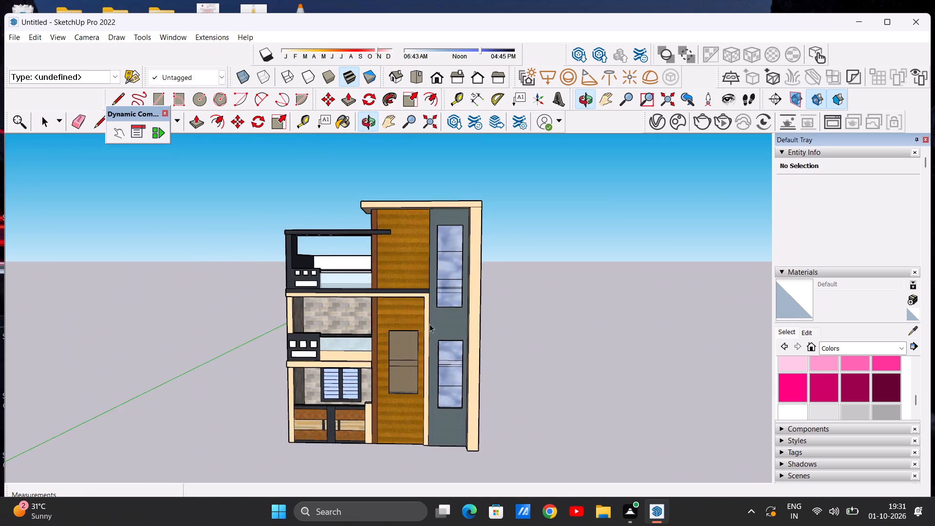
scroll(473, 303, "up", 7)
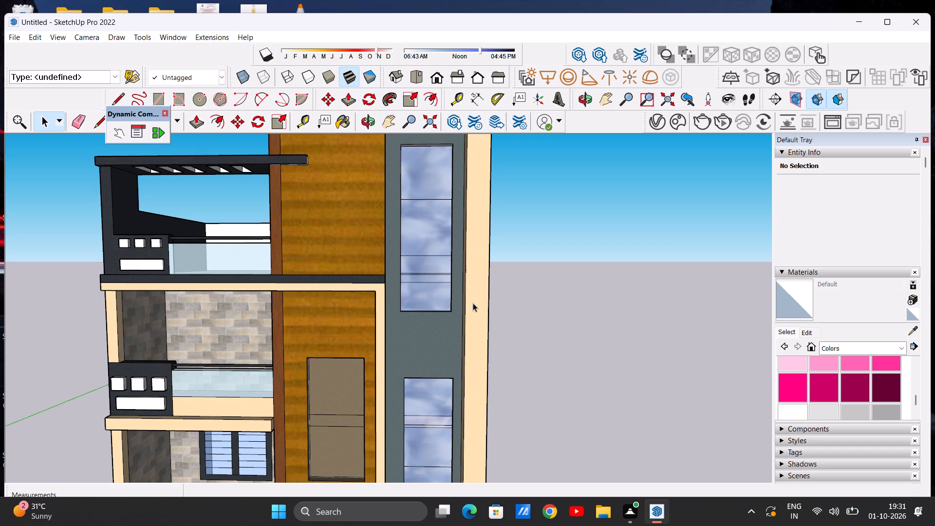
left_click(473, 303)
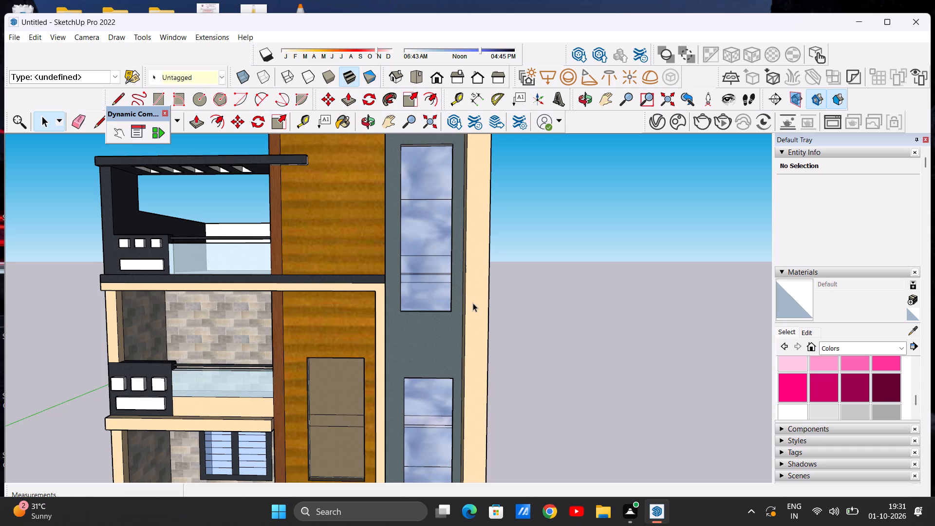
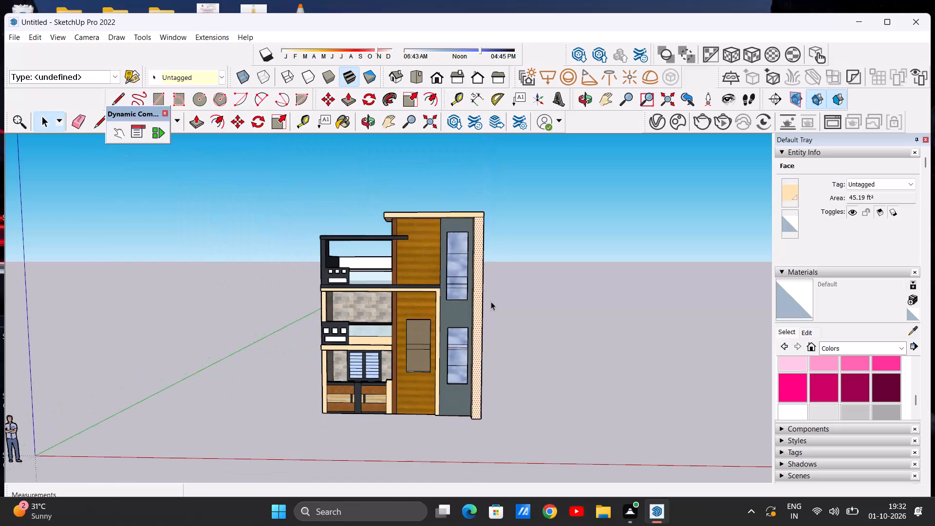
Examine the front elevation and the large blank side wall from an angled view.
scroll(418, 300, "up", 6)
scroll(505, 282, "up", 1)
scroll(501, 278, "down", 8)
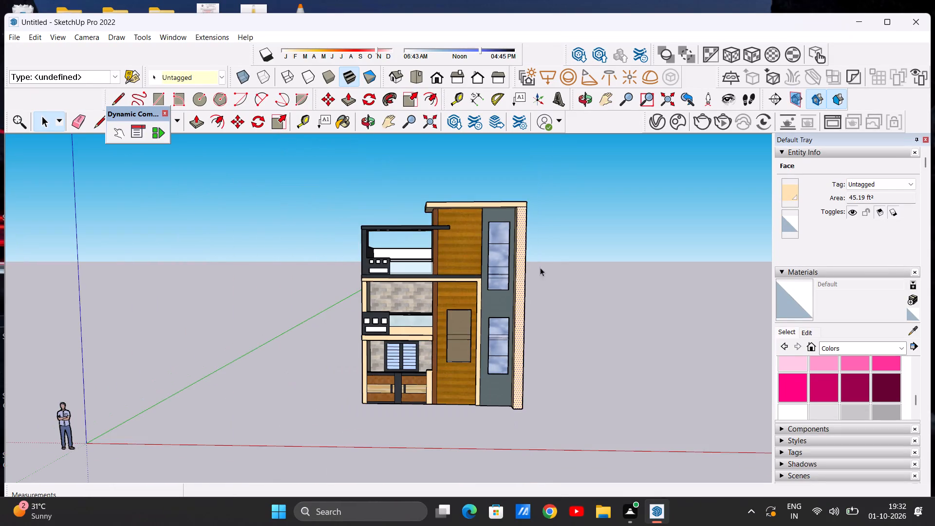
middle_click_drag(509, 273, 433, 289)
scroll(507, 255, "up", 5)
middle_click_drag(561, 282, 498, 290)
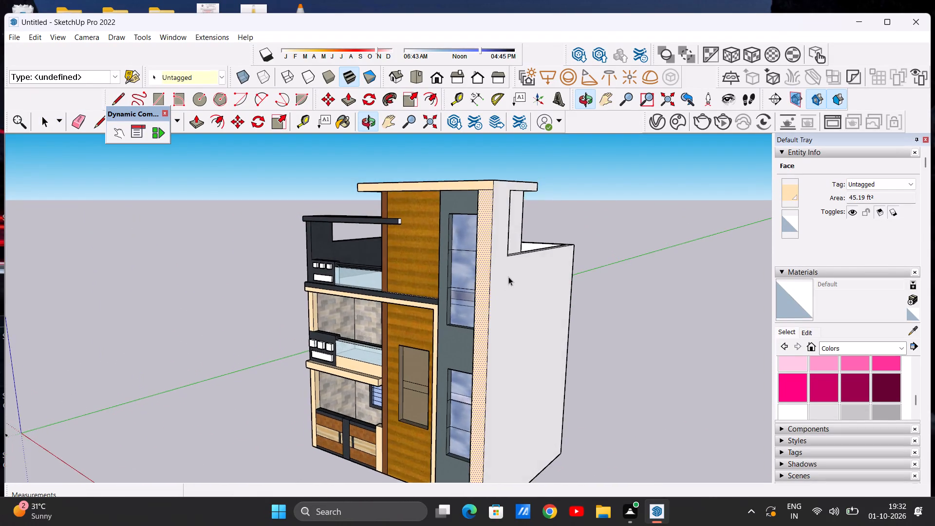
scroll(514, 273, "down", 7)
middle_click_drag(538, 298, 470, 291)
scroll(516, 297, "up", 1)
scroll(480, 282, "up", 6)
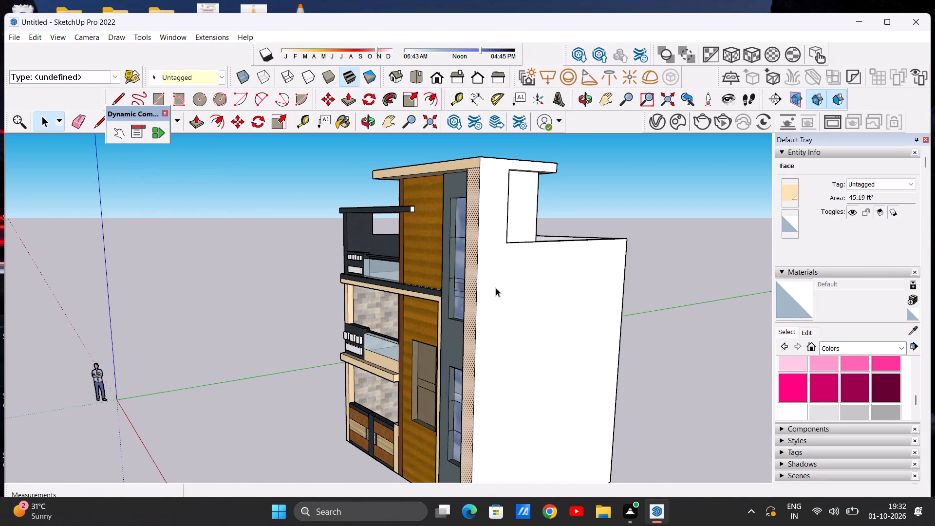
scroll(498, 288, "down", 2)
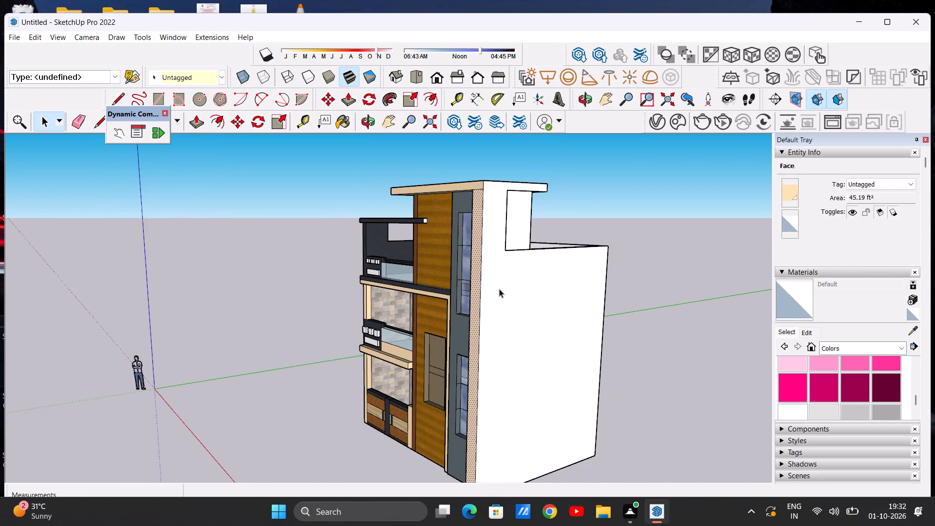
scroll(502, 289, "down", 2)
scroll(490, 297, "up", 4)
scroll(490, 297, "down", 3)
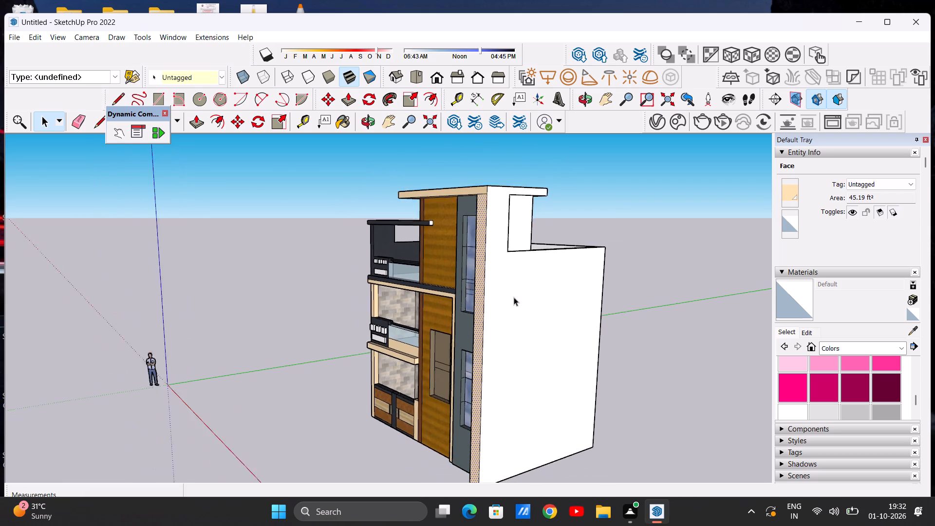
scroll(514, 297, "down", 1)
scroll(500, 305, "up", 1)
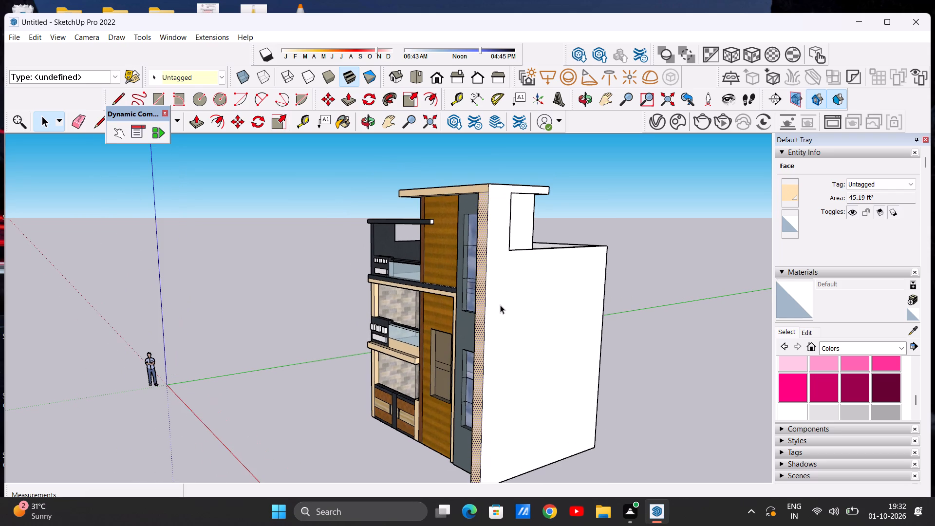
scroll(500, 305, "up", 1)
scroll(500, 305, "down", 6)
scroll(521, 343, "up", 5)
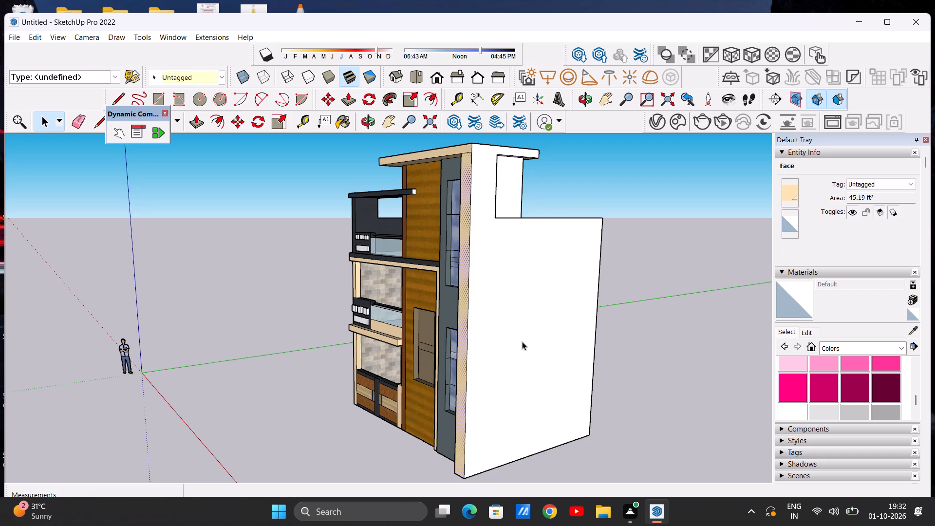
scroll(538, 328, "down", 6)
scroll(549, 328, "up", 5)
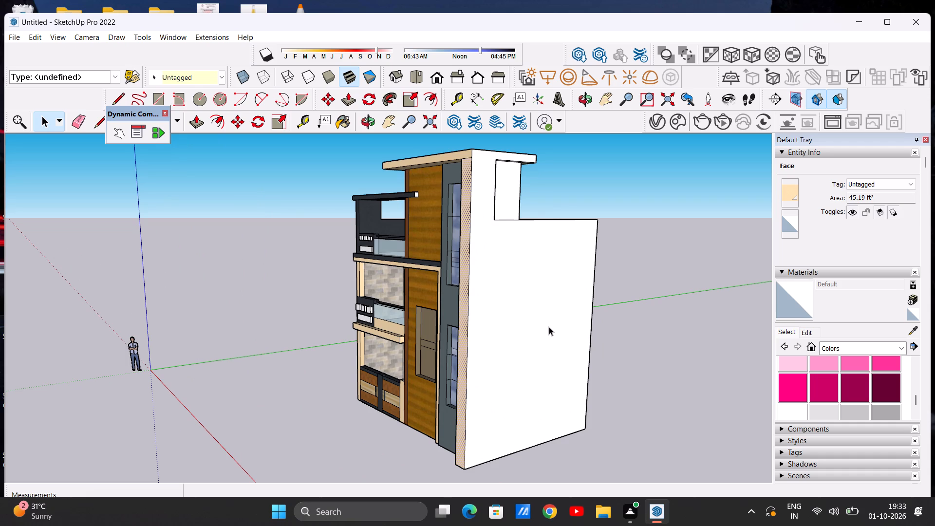
scroll(552, 322, "down", 4)
scroll(551, 287, "up", 8)
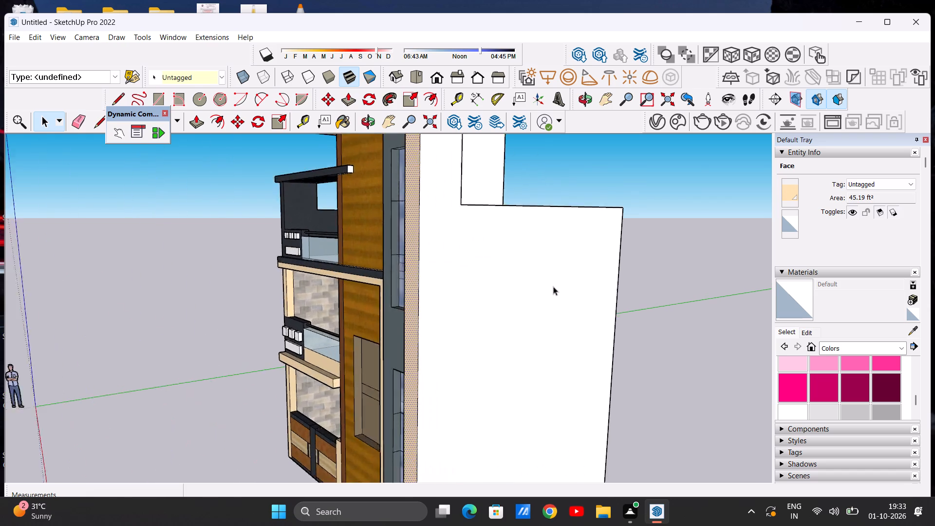
scroll(553, 286, "up", 1)
scroll(554, 287, "down", 11)
scroll(563, 289, "up", 6)
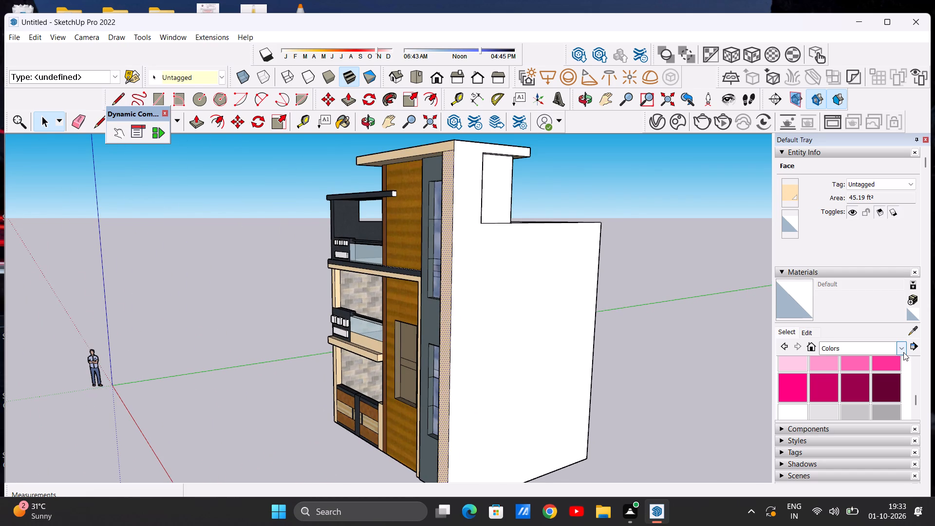
Paint the large blank side wall beside the window strip with Terrazzo Light Blue from the Synthetic Surfaces materials.
left_click(903, 352)
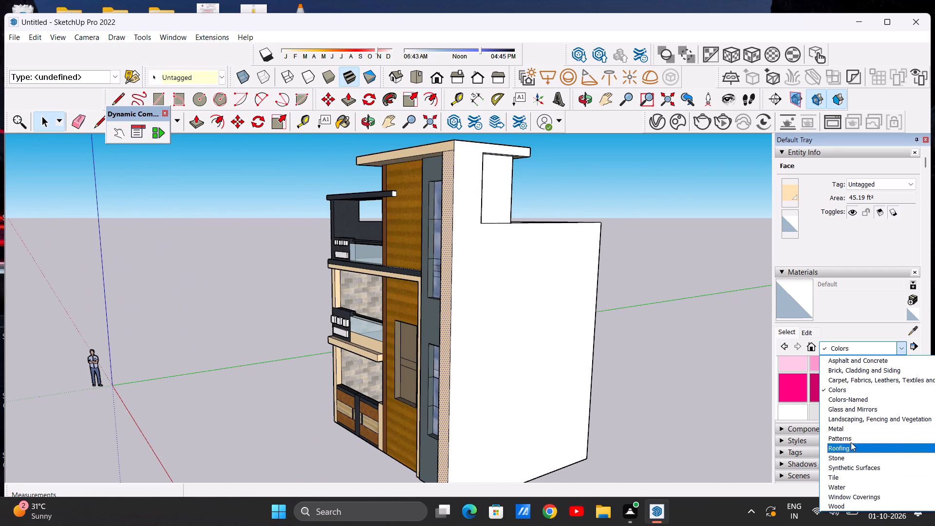
left_click(846, 391)
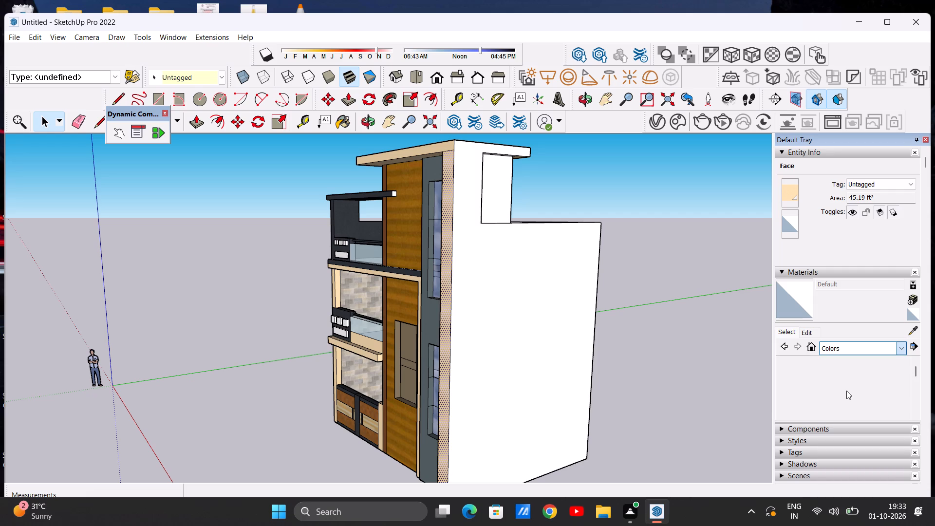
scroll(846, 391, "down", 1)
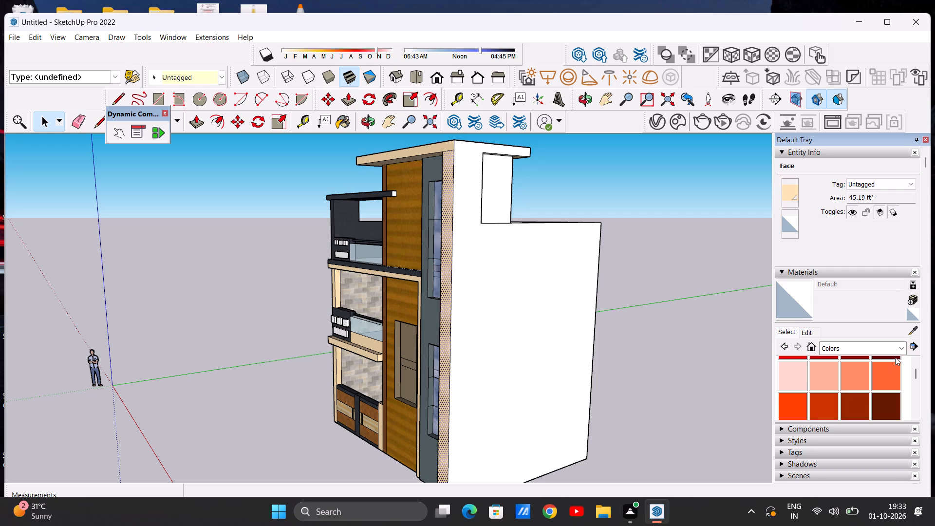
left_click(898, 348)
left_click(846, 466)
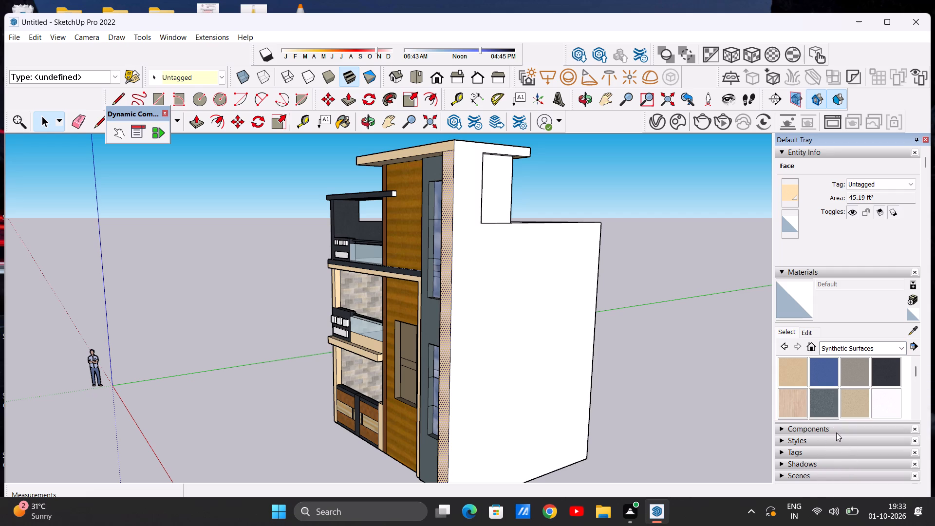
scroll(838, 382, "down", 1)
scroll(838, 382, "up", 1)
scroll(839, 381, "down", 1)
scroll(817, 380, "up", 1)
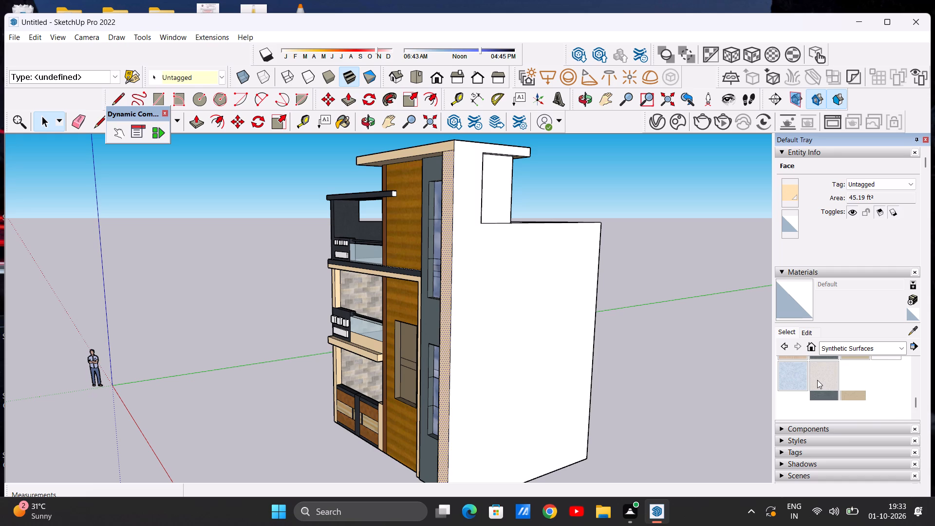
scroll(817, 380, "up", 2)
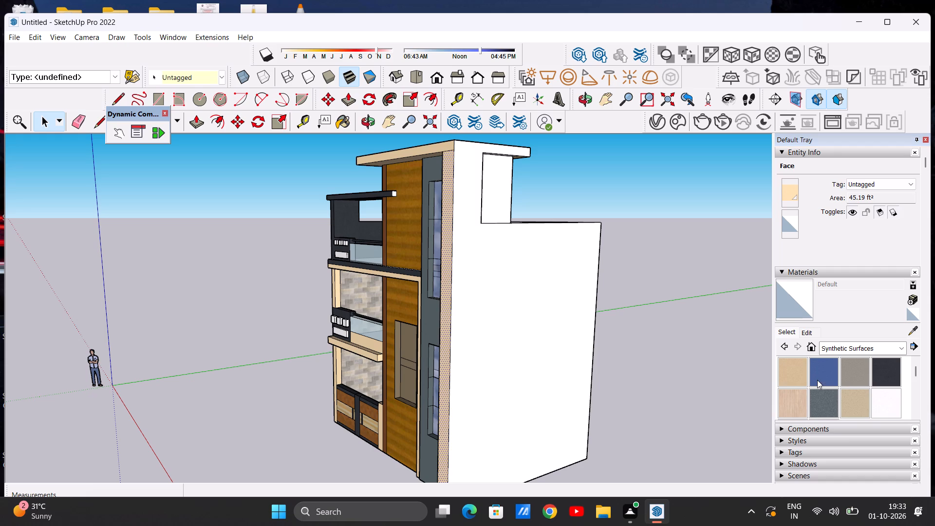
scroll(817, 380, "down", 1)
left_click(794, 378)
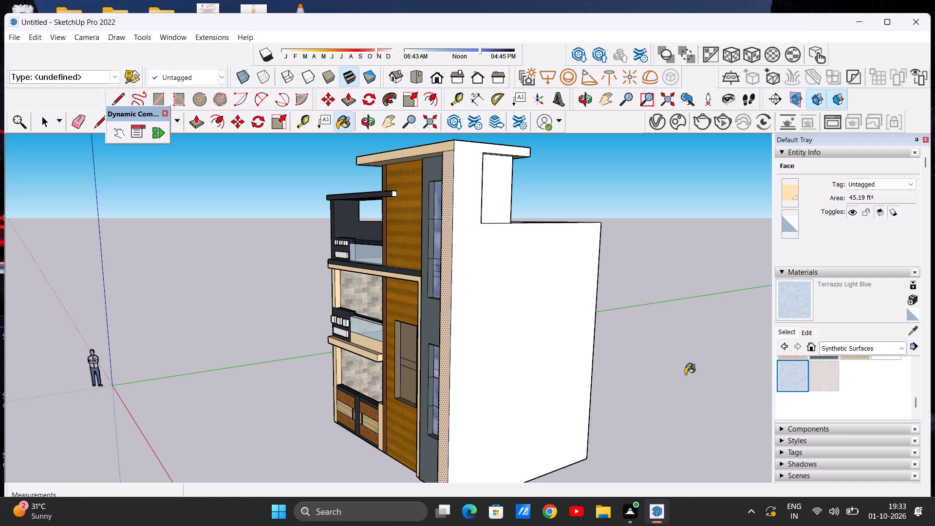
left_click(520, 377)
scroll(566, 368, "down", 5)
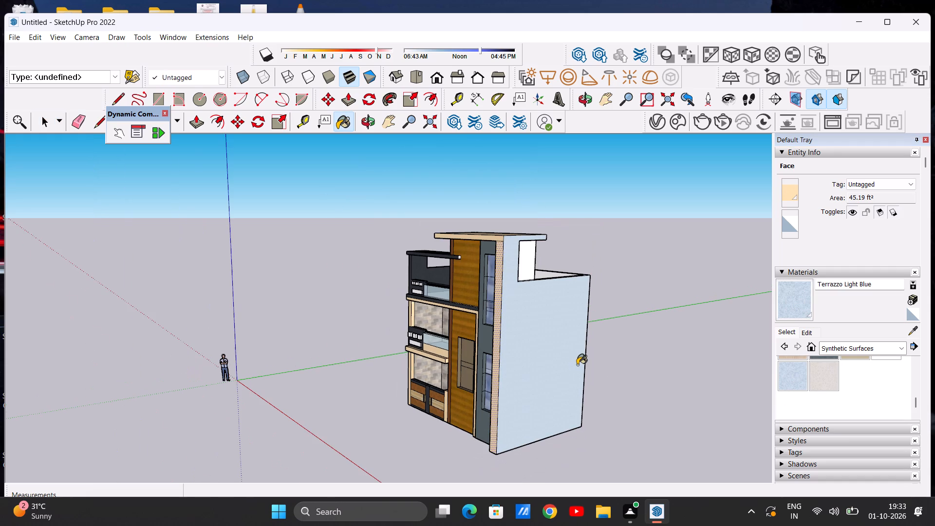
scroll(539, 328, "up", 4)
scroll(543, 324, "down", 2)
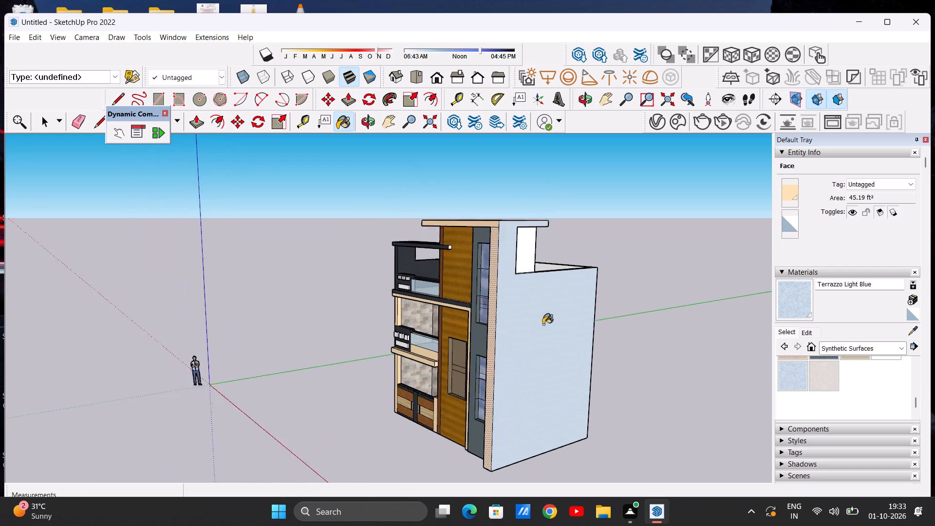
Paint the blank rear wall of the house with the same Terrazzo Light Blue material.
scroll(543, 324, "down", 4)
middle_click_drag(619, 309, 491, 311)
middle_click_drag(608, 309, 497, 317)
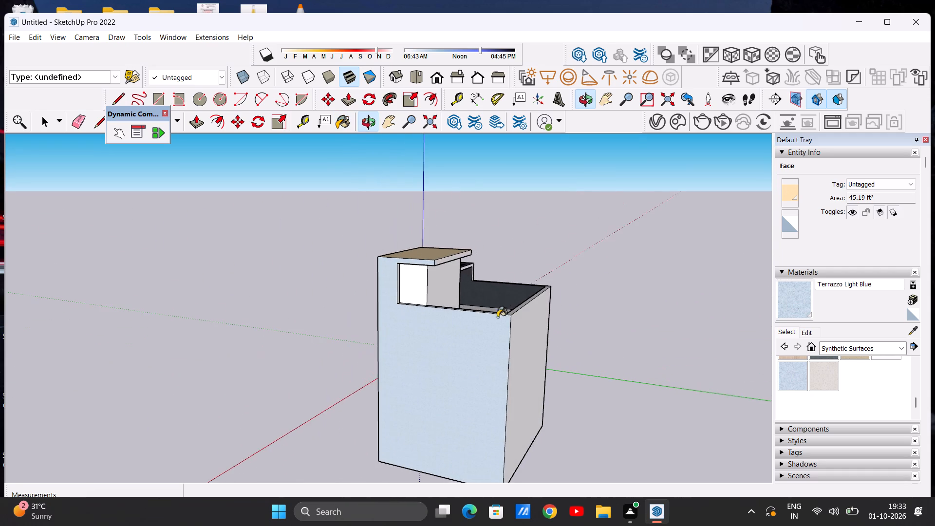
middle_click_drag(497, 317, 497, 318)
scroll(530, 321, "up", 7)
left_click(504, 326)
scroll(524, 320, "down", 5)
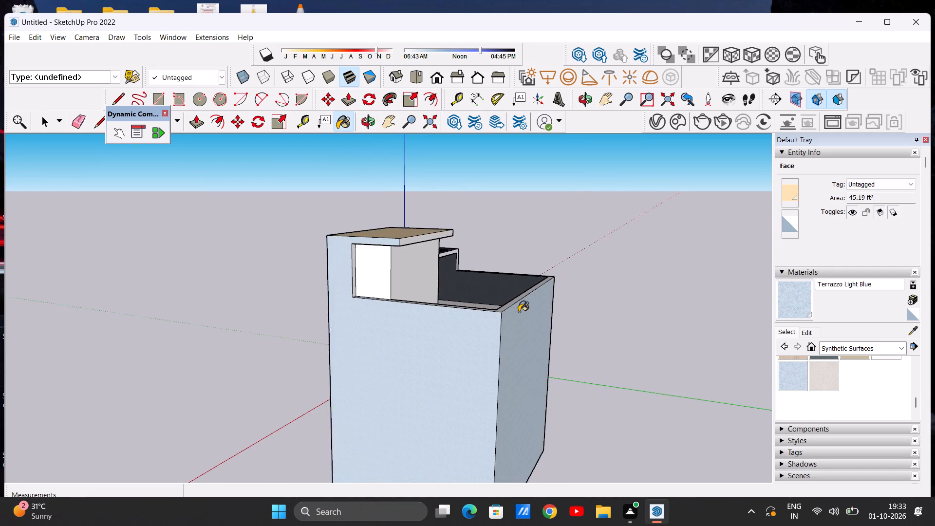
Paint the opposite blank side wall, on the balcony side of the house, with Terrazzo Light Blue.
scroll(519, 312, "down", 6)
middle_click_drag(560, 309, 474, 330)
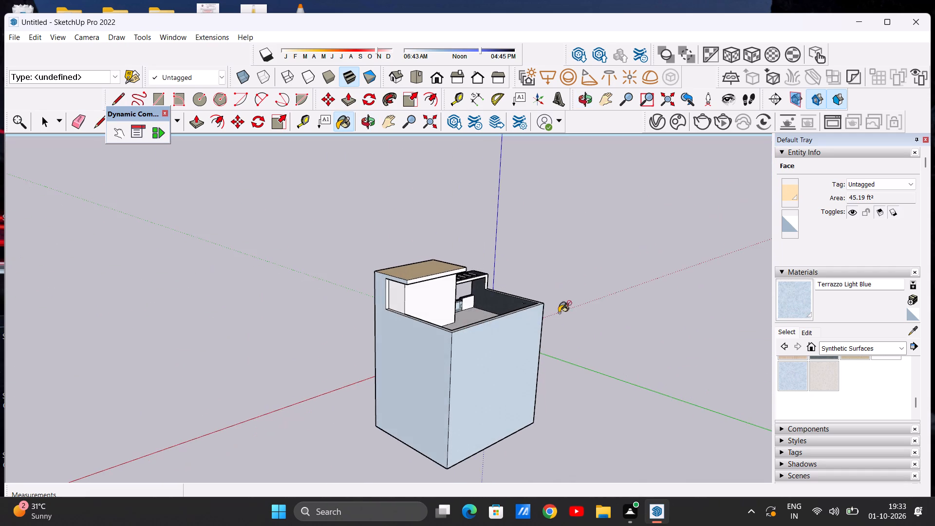
middle_click_drag(637, 301, 504, 294)
middle_click_drag(731, 319, 569, 316)
middle_click_drag(701, 281, 624, 290)
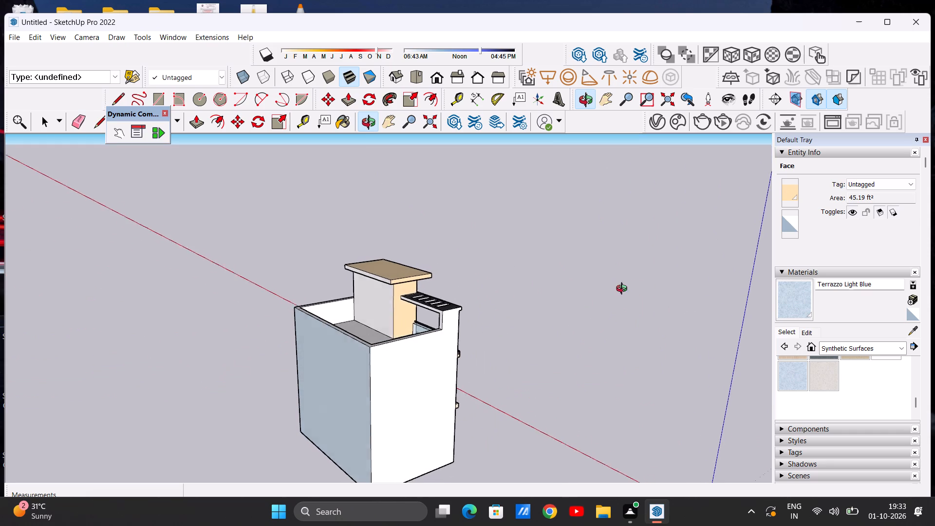
middle_click_drag(624, 290, 622, 290)
scroll(634, 335, "up", 6)
scroll(703, 301, "down", 7)
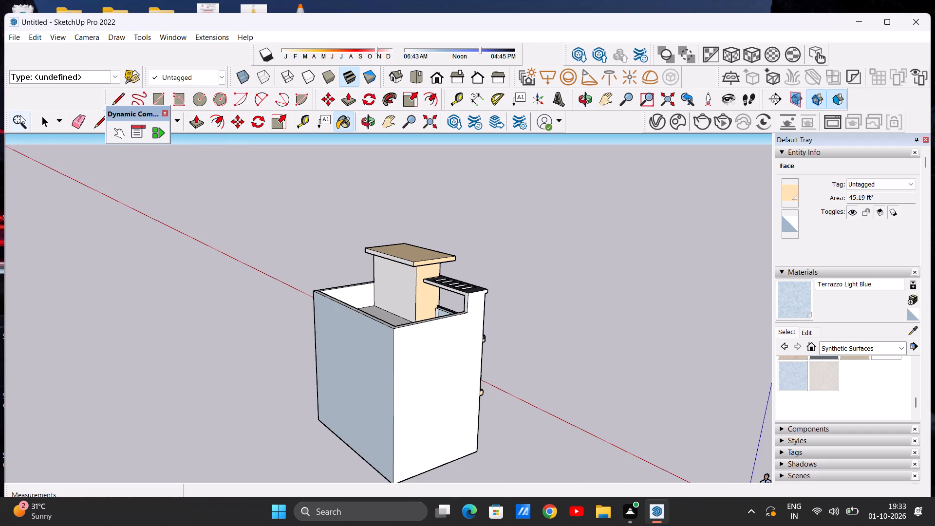
scroll(422, 386, "up", 6)
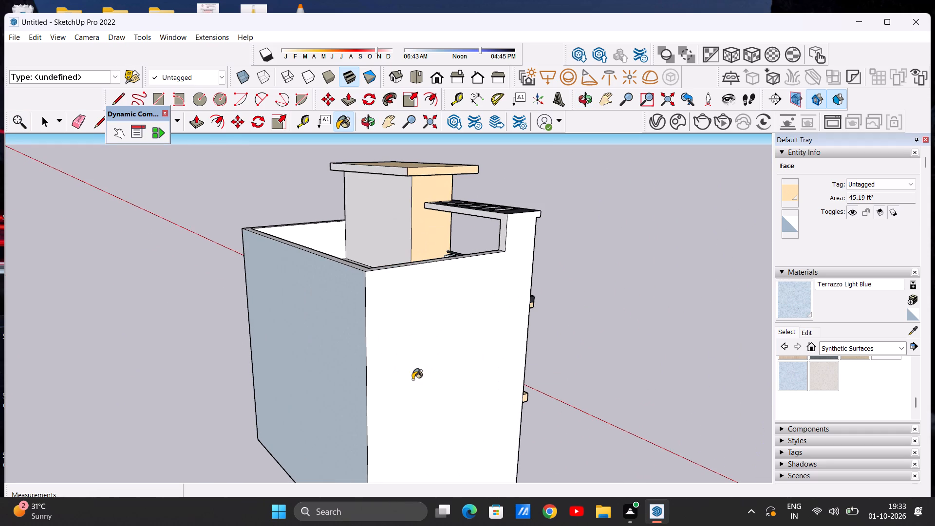
left_click(412, 379)
Review the painted house from the front and both sides, checking how the wall colour suits the elevation.
scroll(419, 330, "down", 11)
middle_click_drag(518, 307, 263, 307)
middle_click_drag(588, 291, 456, 292)
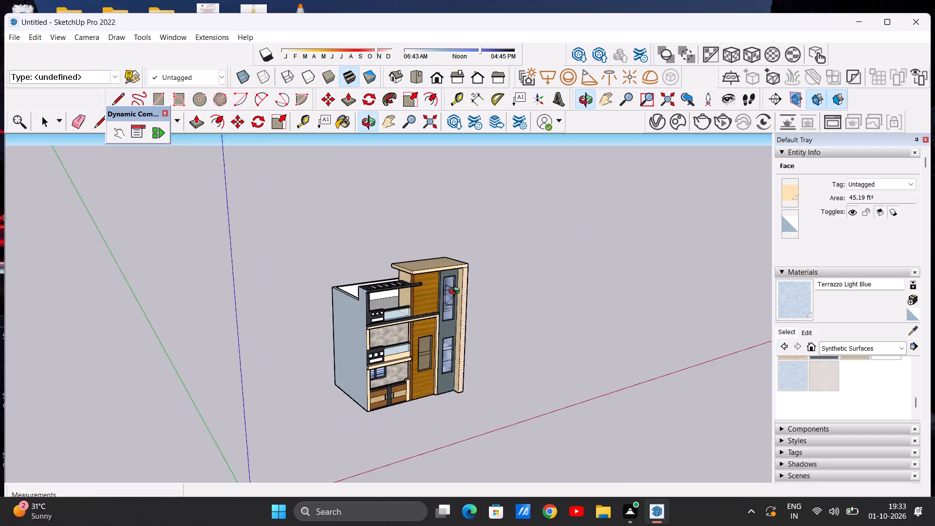
middle_click_drag(456, 292, 342, 205)
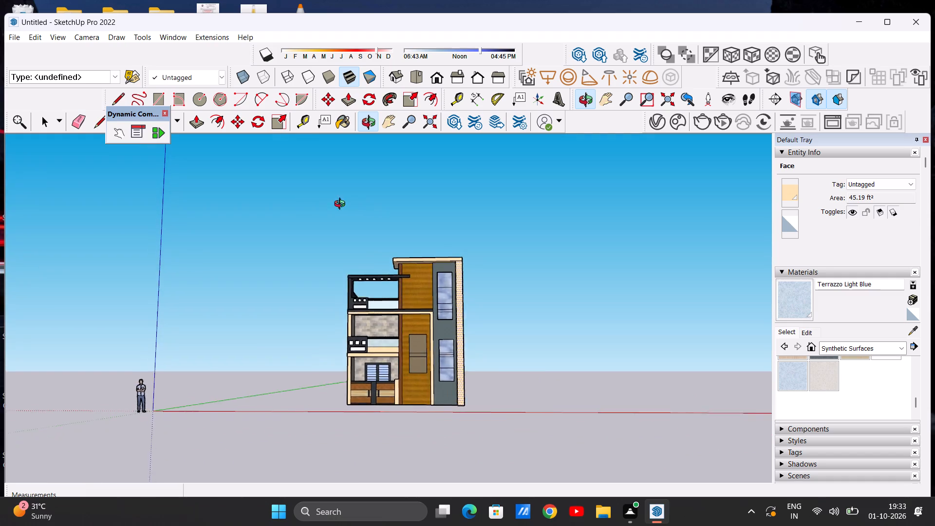
middle_click_drag(342, 205, 274, 212)
scroll(468, 307, "up", 6)
middle_click_drag(424, 327, 468, 342)
scroll(503, 329, "down", 4)
middle_click_drag(344, 342, 406, 339)
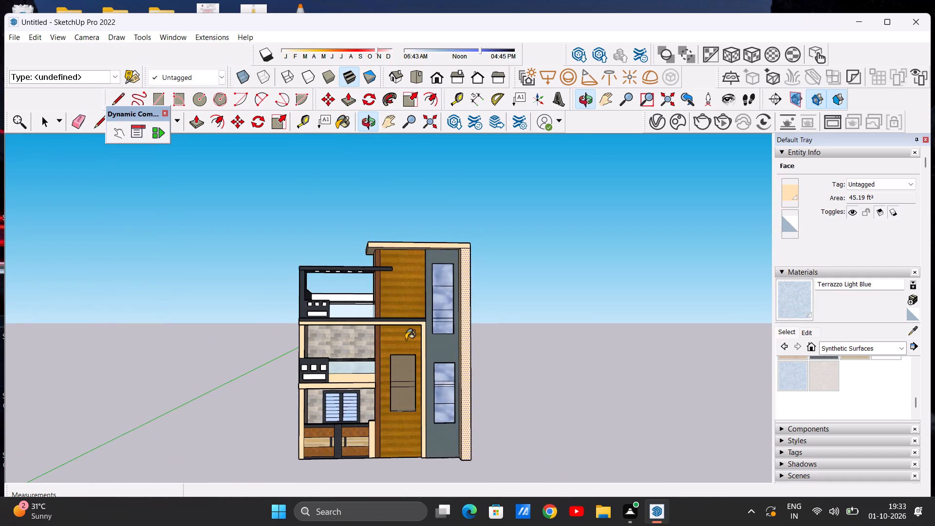
scroll(410, 338, "up", 5)
scroll(426, 335, "down", 9)
scroll(430, 331, "up", 6)
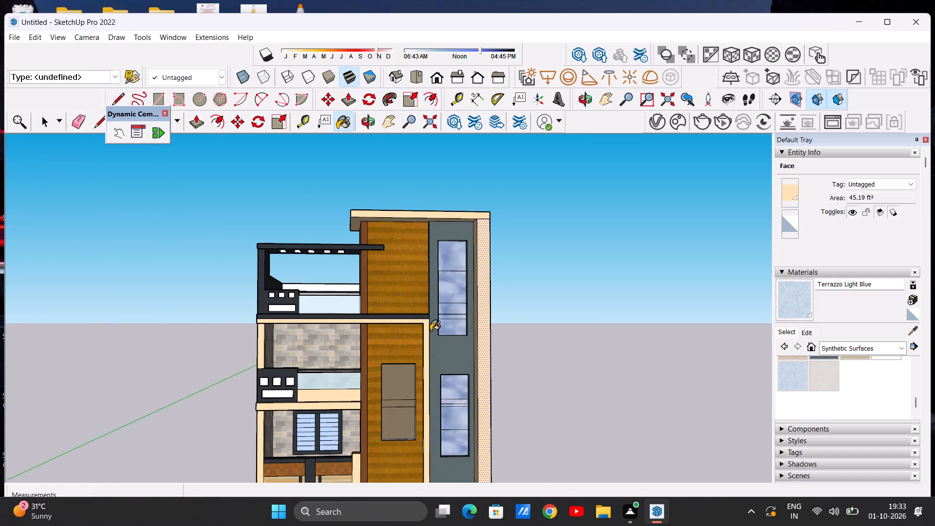
scroll(430, 331, "down", 2)
scroll(430, 331, "up", 3)
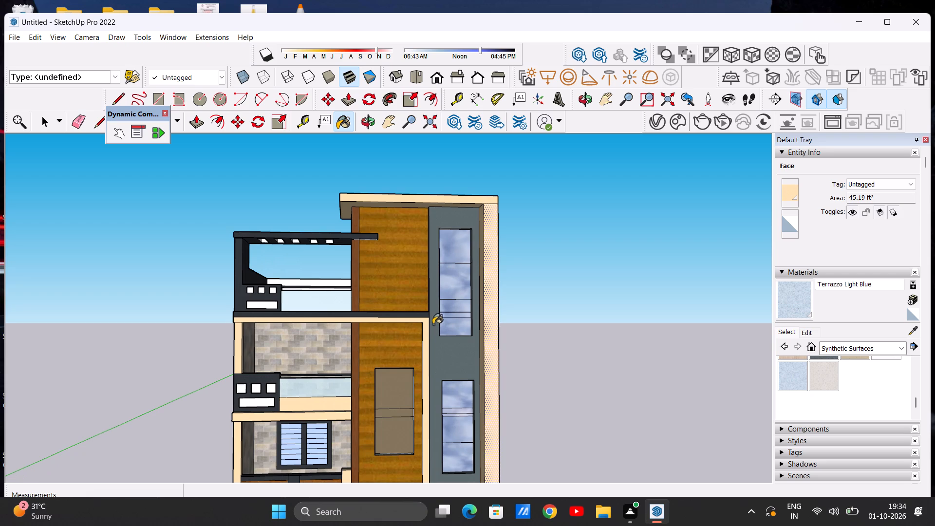
scroll(430, 296, "down", 7)
scroll(409, 302, "up", 7)
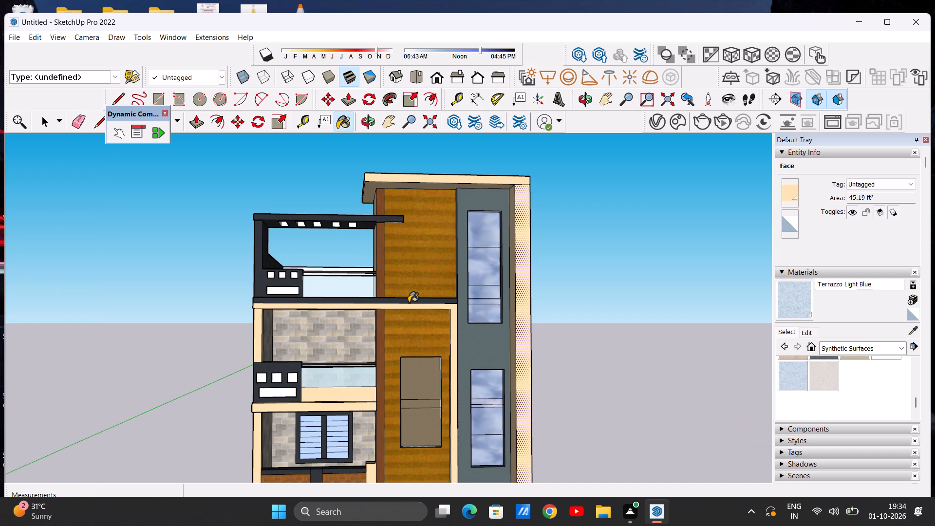
scroll(405, 312, "down", 9)
scroll(414, 304, "up", 7)
middle_click_drag(521, 310, 596, 308)
middle_click_drag(301, 312, 565, 333)
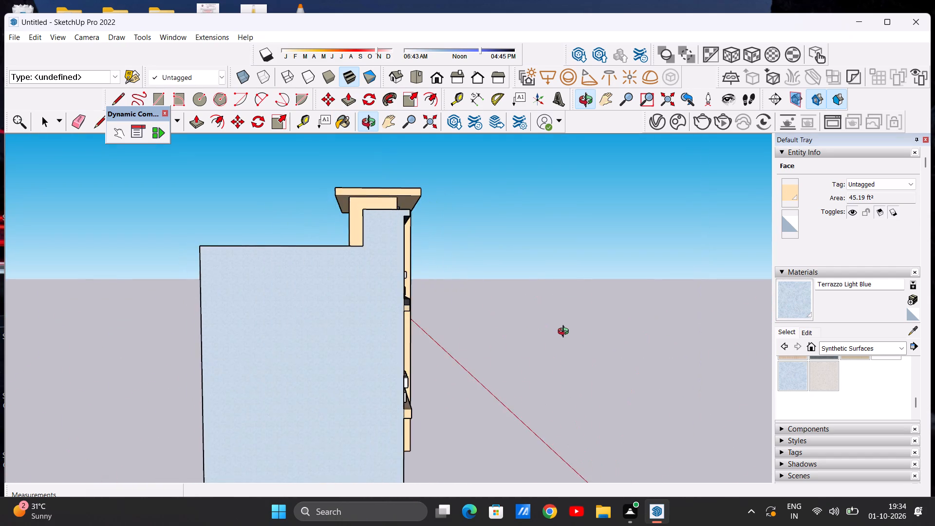
middle_click_drag(565, 333, 261, 317)
scroll(260, 317, "down", 6)
middle_click_drag(417, 308, 275, 373)
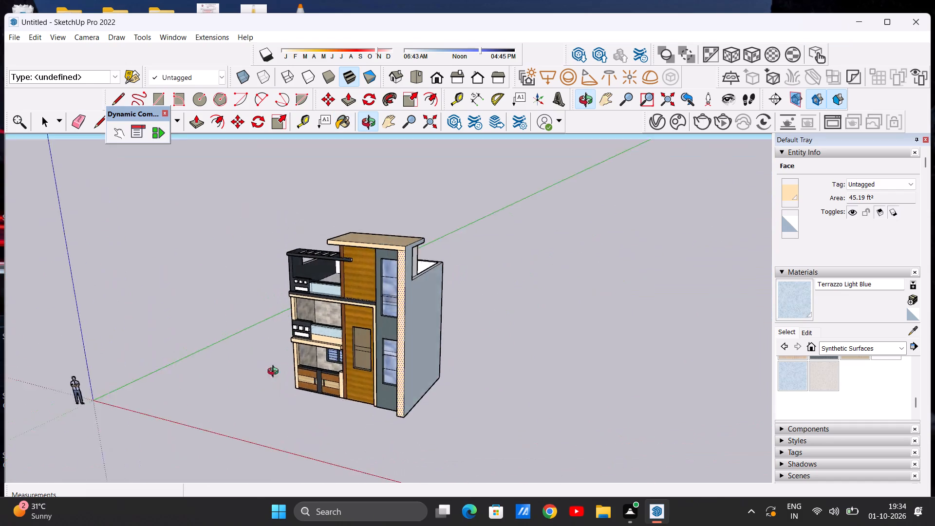
middle_click_drag(275, 373, 319, 335)
scroll(350, 313, "up", 6)
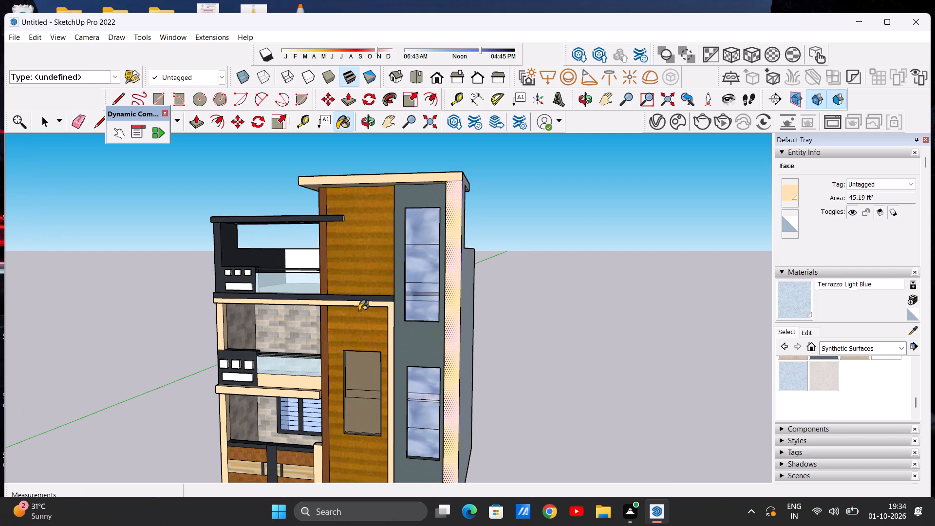
Review the house from the front and along the painted blank side wall beside the window strip.
scroll(257, 15, "down", 7)
scroll(329, 228, "down", 8)
scroll(258, 241, "up", 6)
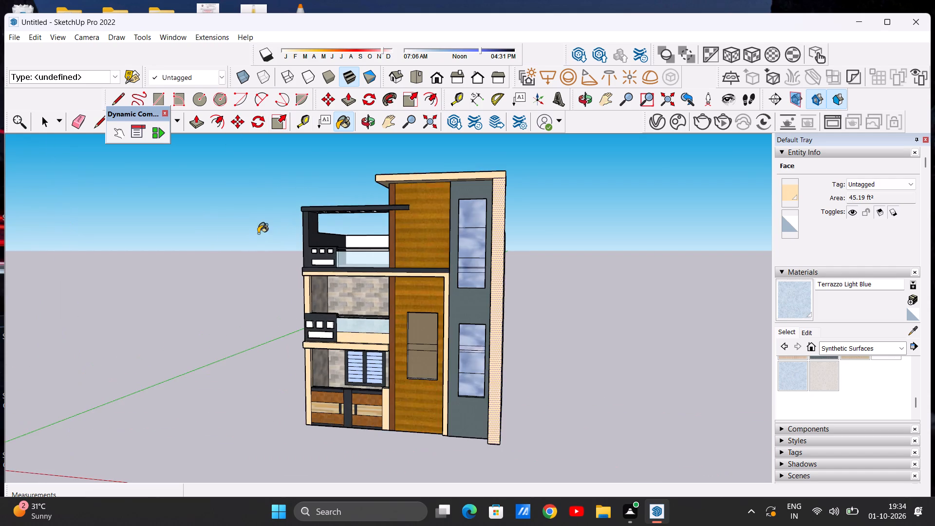
middle_click_drag(254, 242, 221, 241)
scroll(262, 243, "up", 1)
middle_click_drag(470, 248, 392, 251)
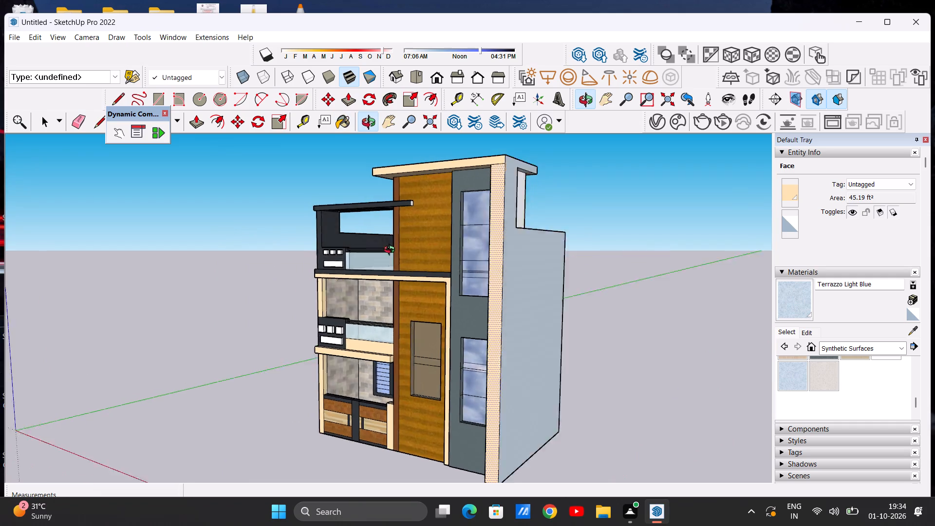
middle_click_drag(392, 251, 248, 277)
scroll(442, 253, "up", 3)
scroll(443, 244, "down", 7)
middle_click_drag(513, 264, 501, 267)
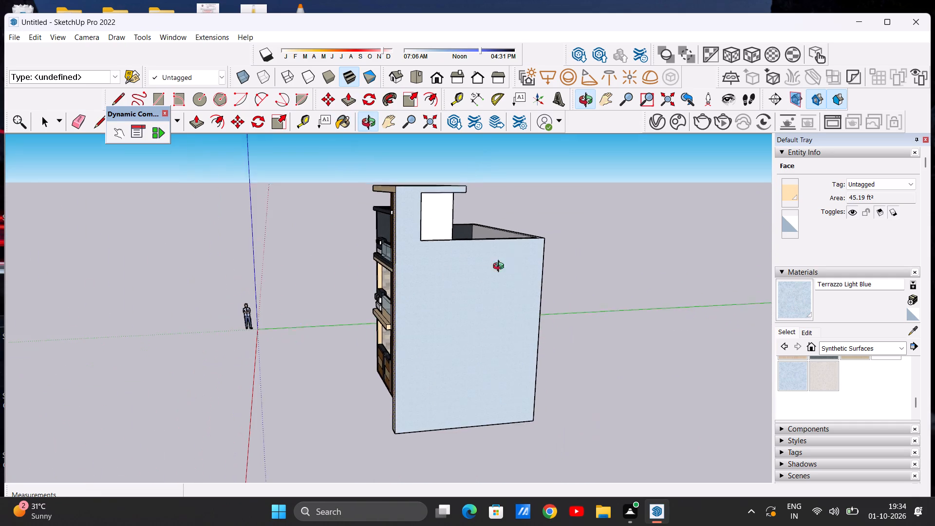
Examine the roof terrace, its parapet and the raised roof room from above and behind for faces without material.
middle_click_drag(501, 267, 284, 386)
scroll(330, 324, "up", 3)
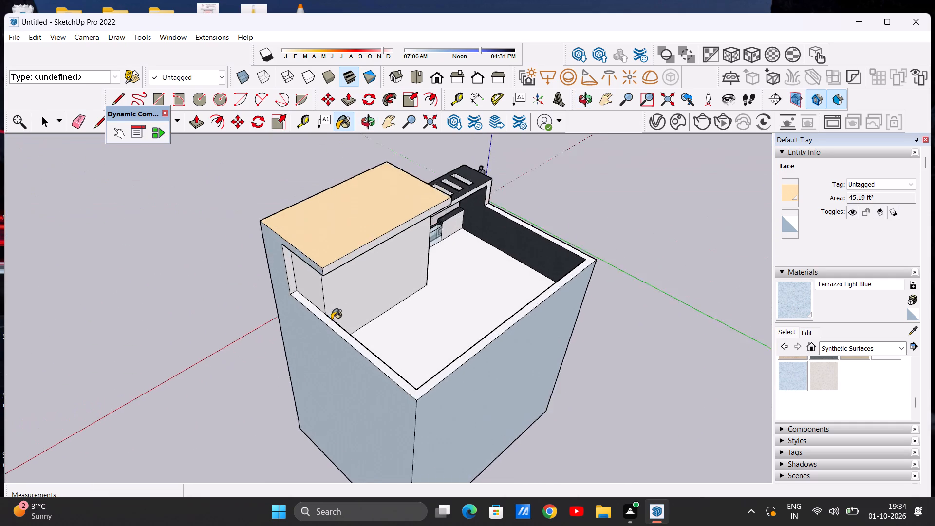
scroll(332, 319, "up", 4)
middle_click_drag(349, 356, 366, 306)
scroll(366, 317, "up", 1)
scroll(404, 272, "up", 2)
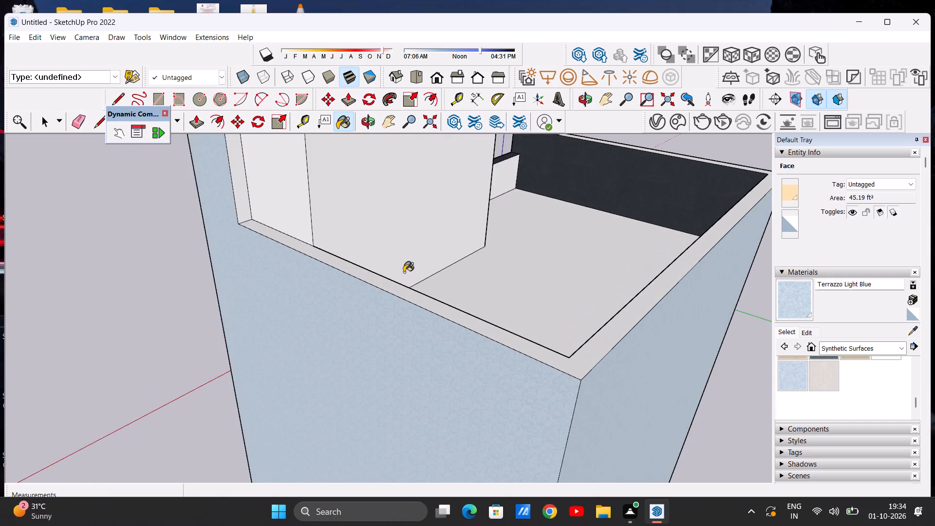
scroll(404, 272, "down", 5)
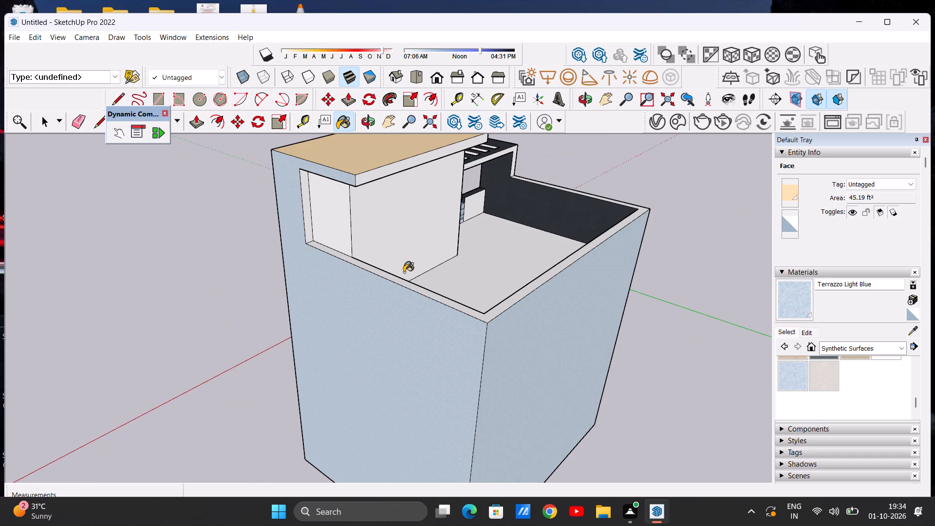
scroll(397, 270, "down", 5)
scroll(372, 307, "up", 4)
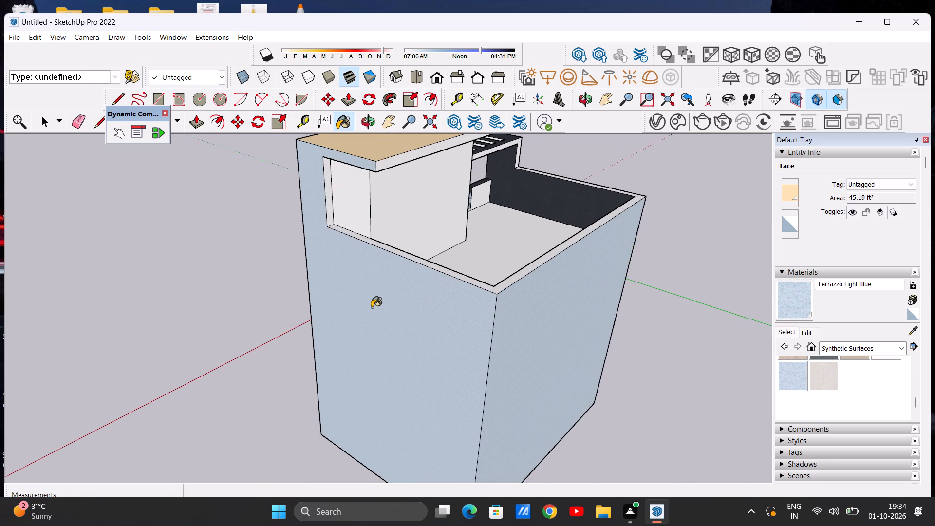
scroll(372, 307, "down", 3)
middle_click_drag(389, 311, 601, 227)
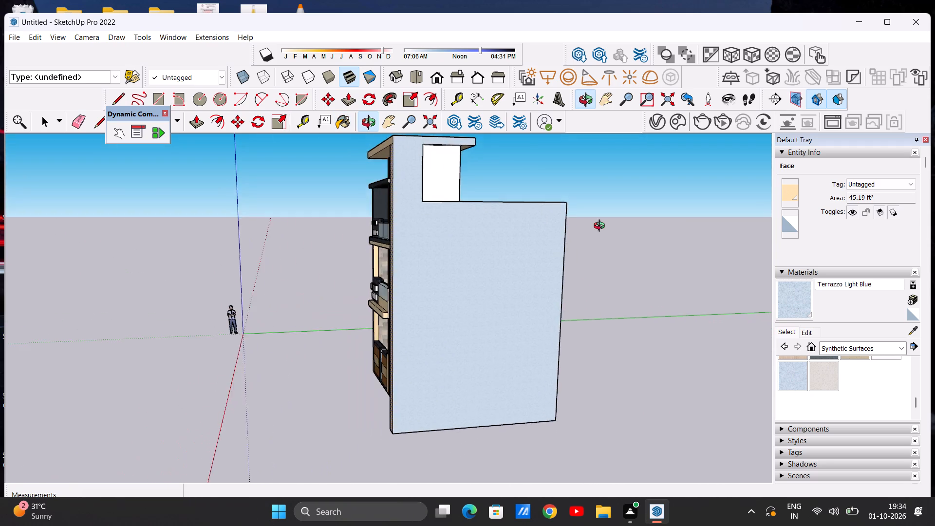
middle_click_drag(601, 227, 455, 253)
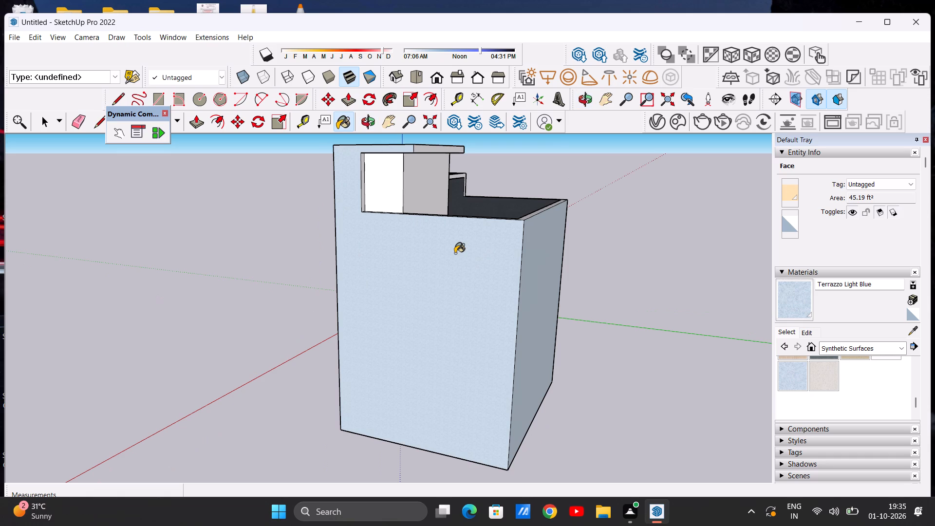
scroll(455, 253, "down", 9)
middle_click_drag(461, 245, 379, 358)
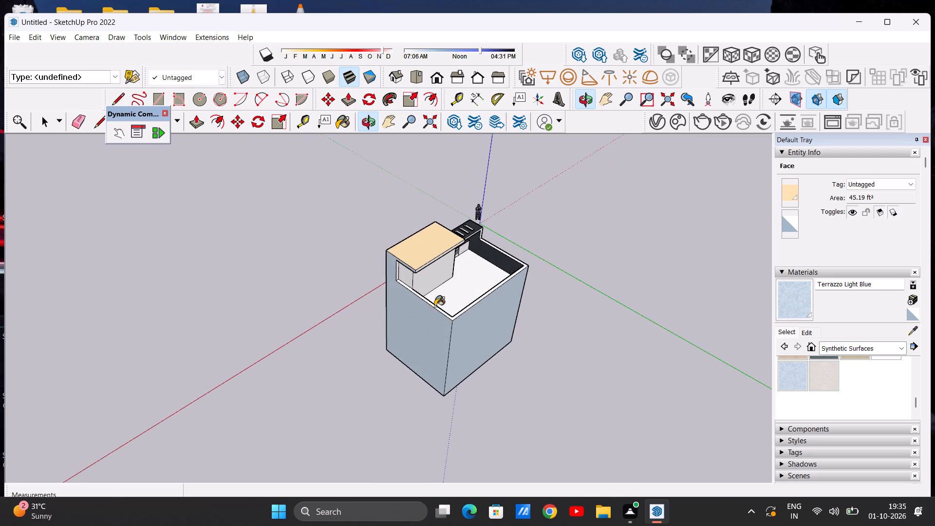
scroll(439, 306, "up", 8)
middle_click_drag(436, 323, 186, 291)
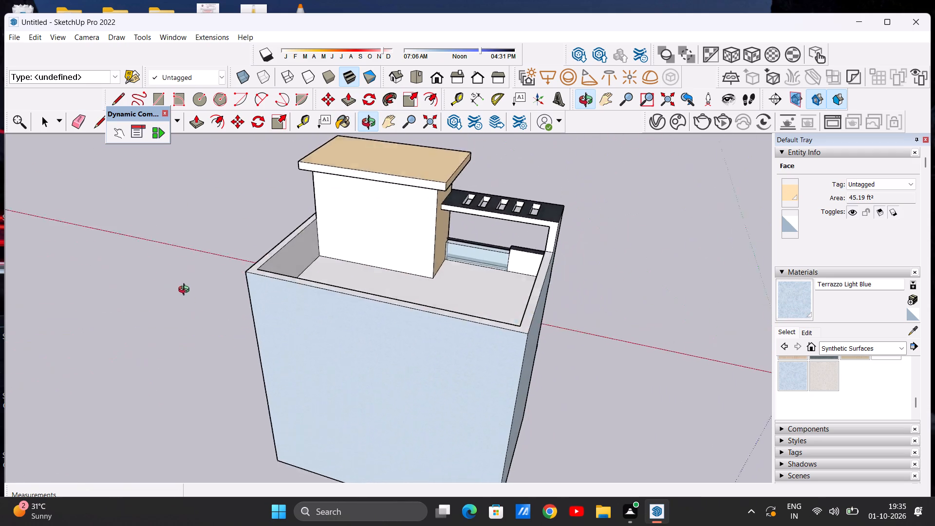
Inspect the front elevation and the top-floor balcony closely for faces that still lack a material.
middle_click_drag(186, 291, 545, 258)
middle_click_drag(272, 264, 563, 245)
middle_click_drag(286, 215, 418, 207)
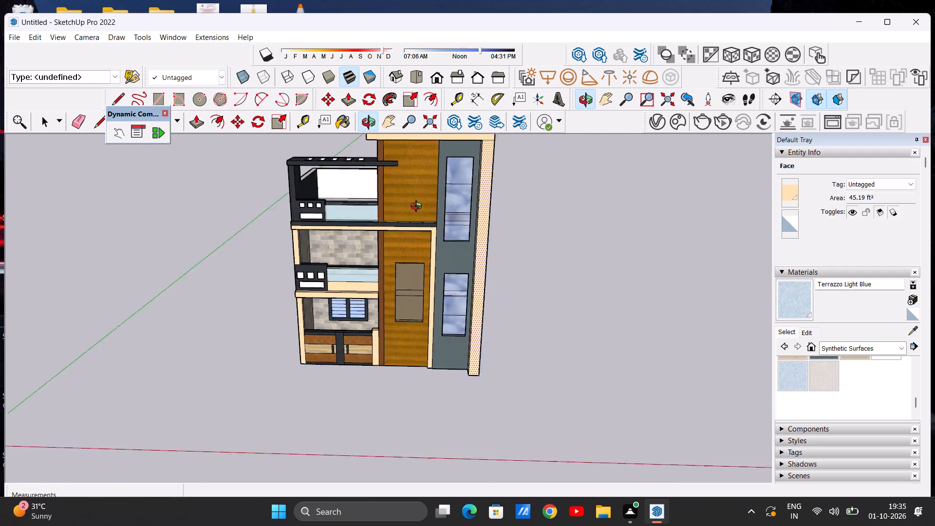
middle_click_drag(418, 207, 538, 176)
middle_click_drag(375, 175, 280, 180)
scroll(280, 180, "up", 1)
scroll(336, 184, "up", 6)
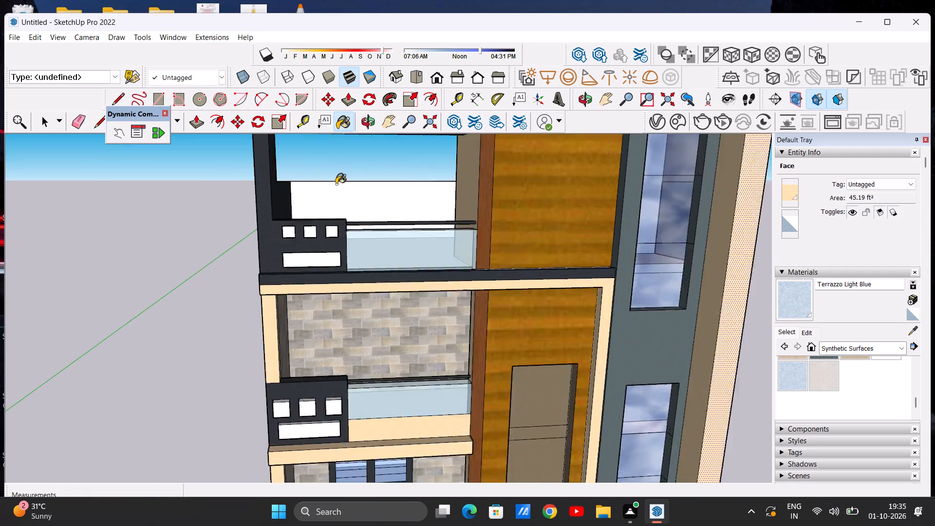
scroll(336, 184, "up", 7)
scroll(348, 208, "down", 3)
middle_click_drag(400, 226, 384, 241)
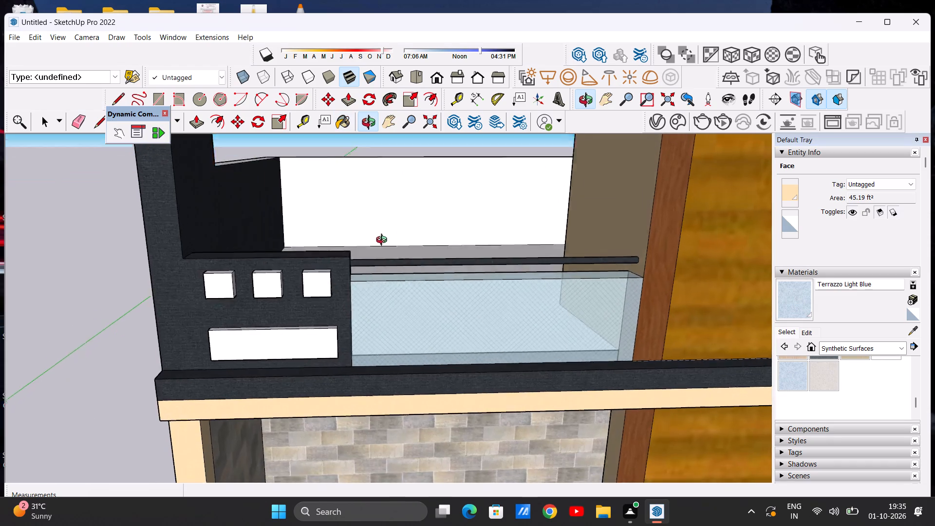
middle_click_drag(384, 241, 249, 318)
scroll(266, 274, "down", 13)
middle_click_drag(462, 288, 434, 262)
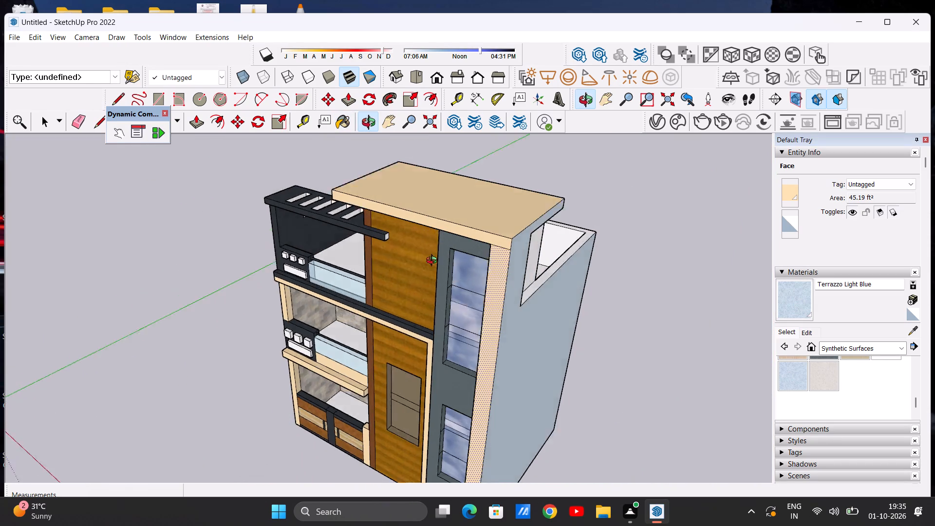
Recheck the roof terrace recess, then the projecting pergola beam and front elevation, for unpainted faces.
middle_click_drag(434, 262, 147, 246)
scroll(373, 253, "up", 6)
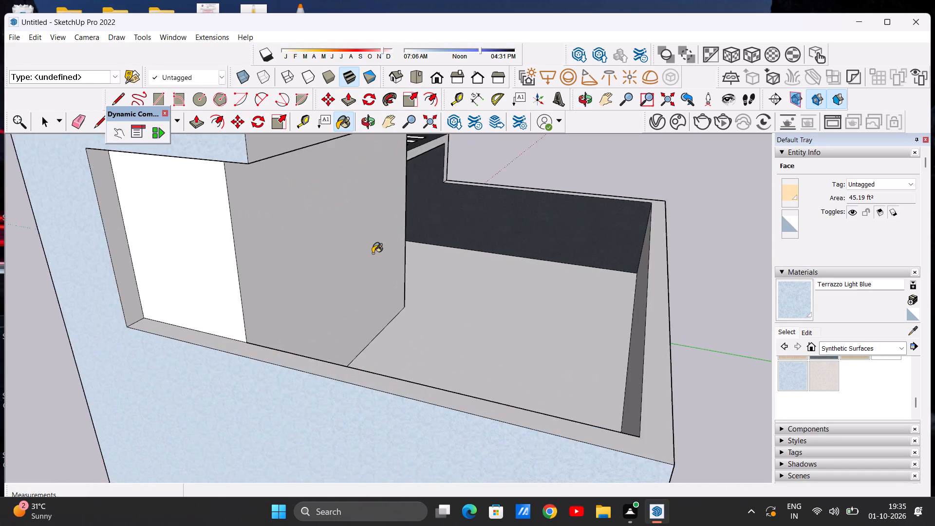
scroll(373, 253, "up", 1)
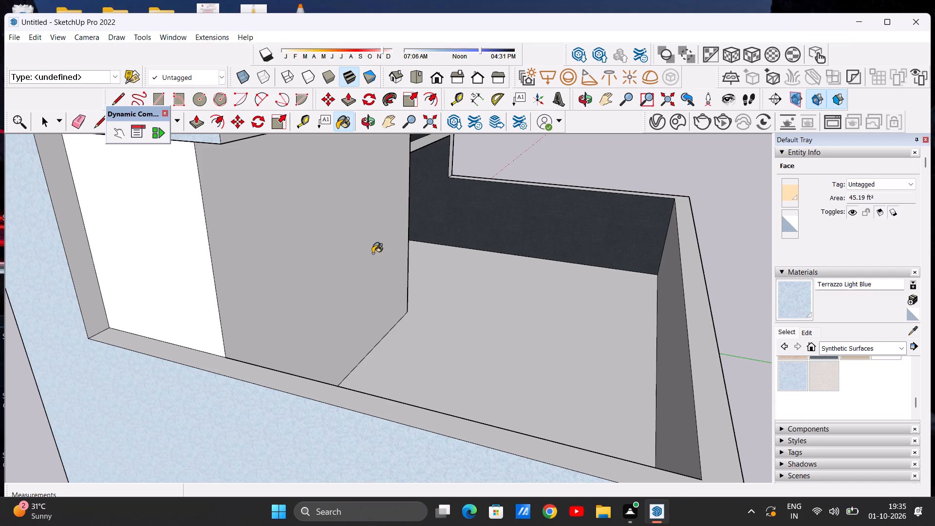
scroll(352, 286, "down", 11)
scroll(343, 272, "up", 7)
middle_click_drag(269, 288, 472, 270)
middle_click_drag(310, 280, 461, 253)
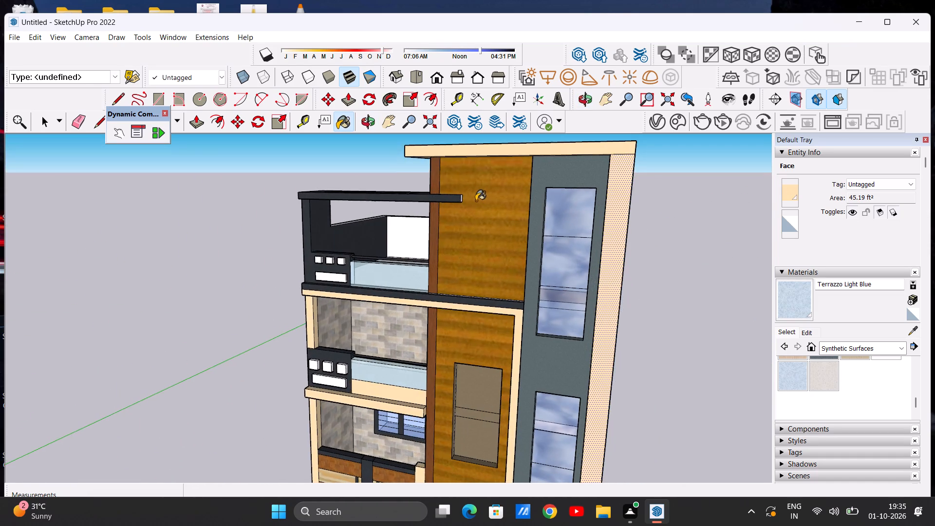
scroll(479, 200, "up", 6)
middle_click_drag(479, 200, 444, 221)
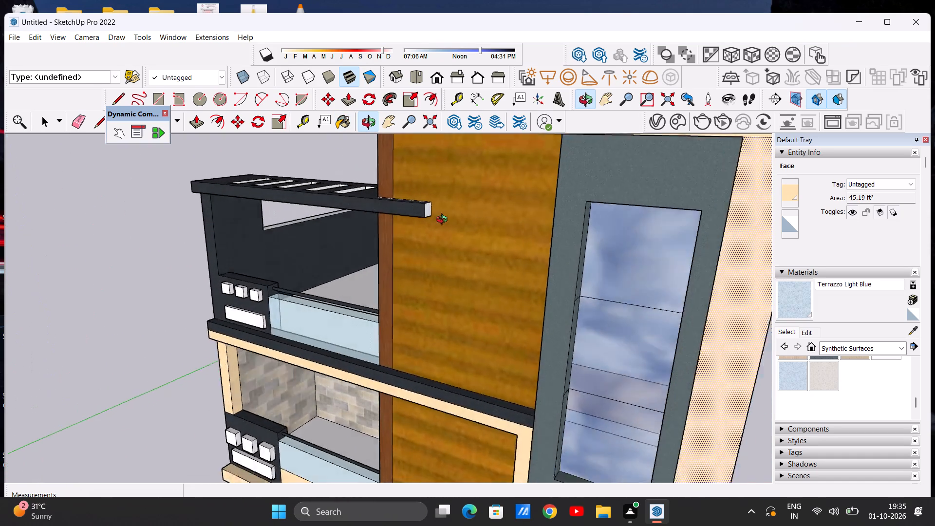
middle_click_drag(444, 221, 488, 206)
scroll(434, 223, "down", 14)
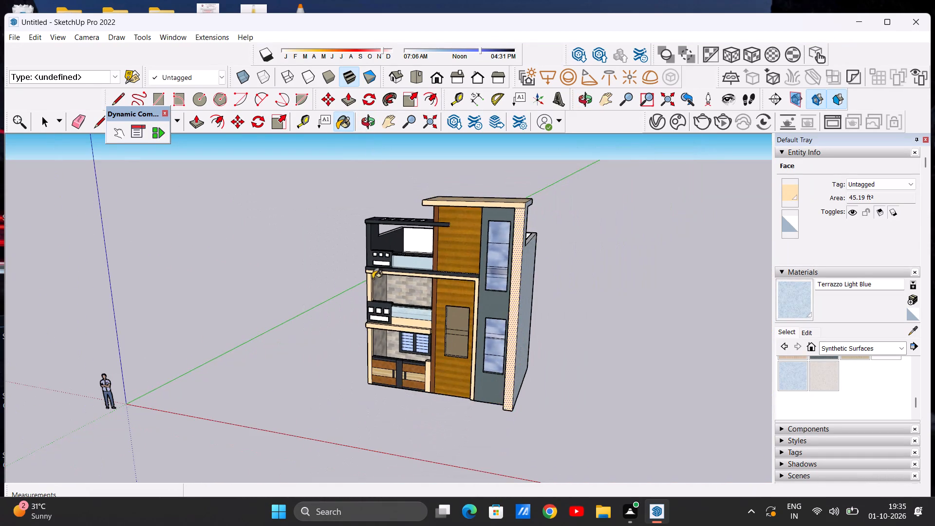
scroll(373, 280, "up", 6)
middle_click_drag(338, 275, 545, 224)
scroll(389, 259, "up", 1)
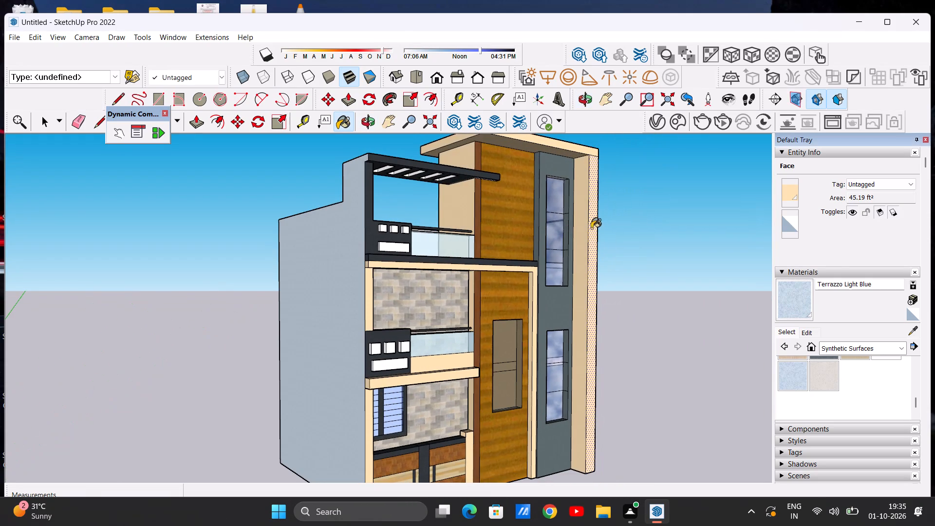
middle_click_drag(372, 238, 235, 244)
Paint the white end face of the projecting top-floor pergola beam with Formica Laminate Dark from Synthetic Surfaces.
key("space")
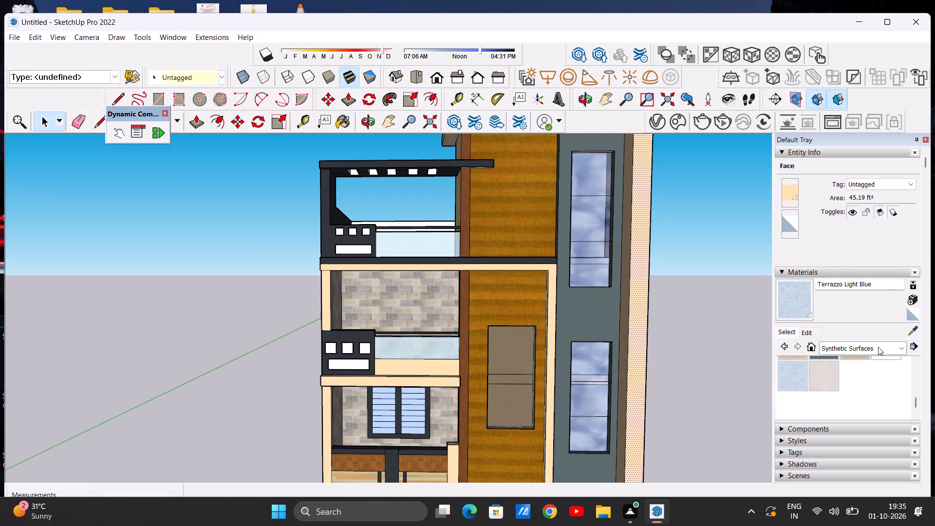
left_click(902, 352)
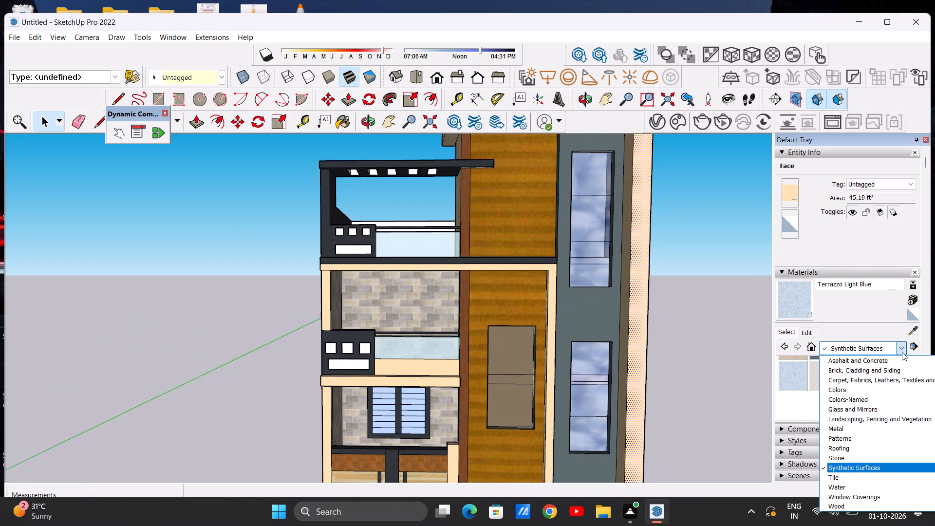
left_click(862, 471)
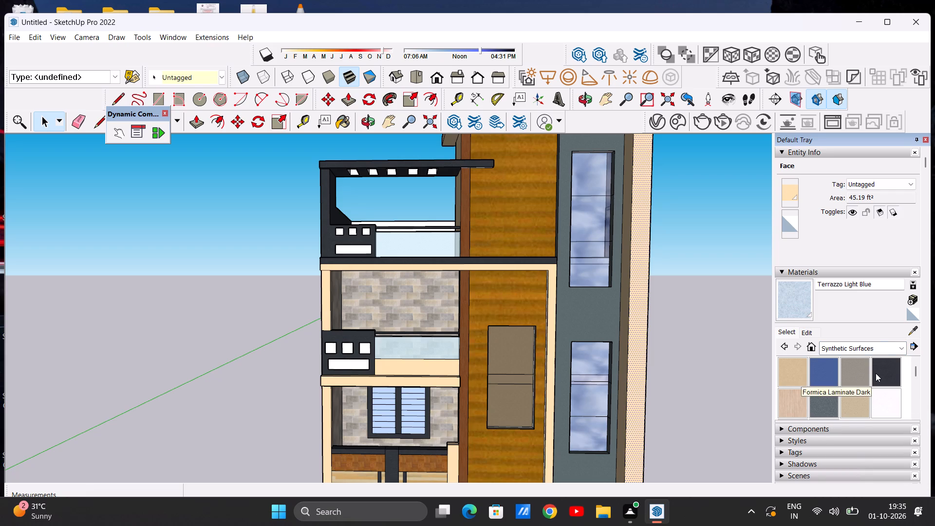
left_click(884, 371)
scroll(512, 194, "up", 3)
middle_click_drag(513, 200, 445, 249)
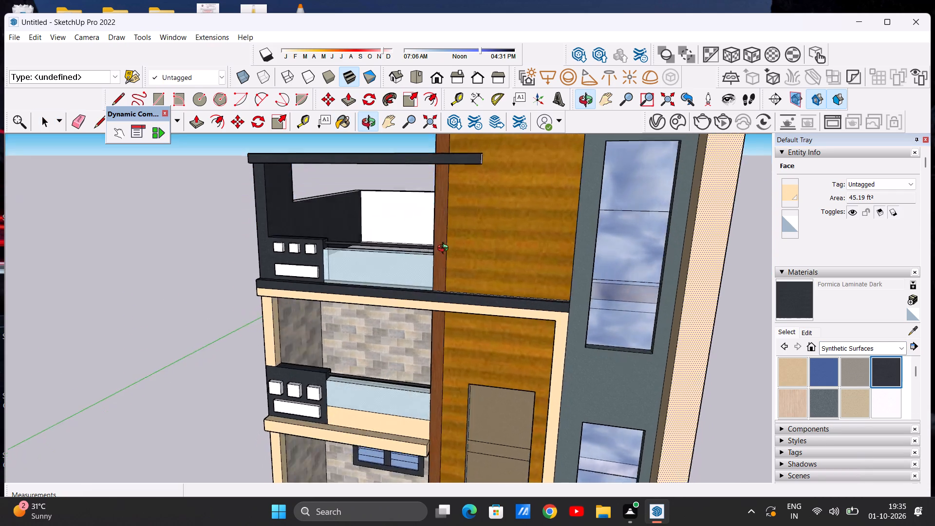
middle_click_drag(445, 249, 316, 307)
scroll(443, 198, "up", 8)
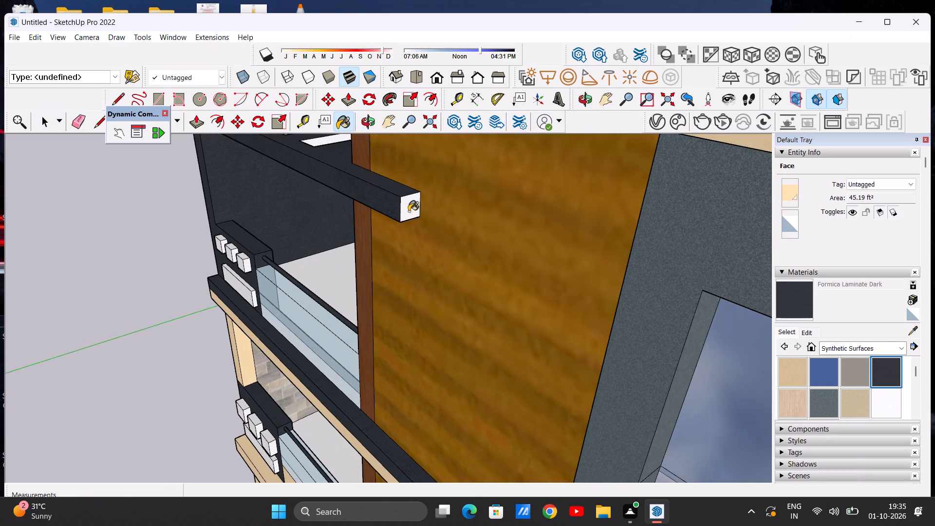
left_click(409, 208)
Examine the pergola slab's rectangular openings and their unpainted inner faces from above and below.
scroll(441, 283, "down", 7)
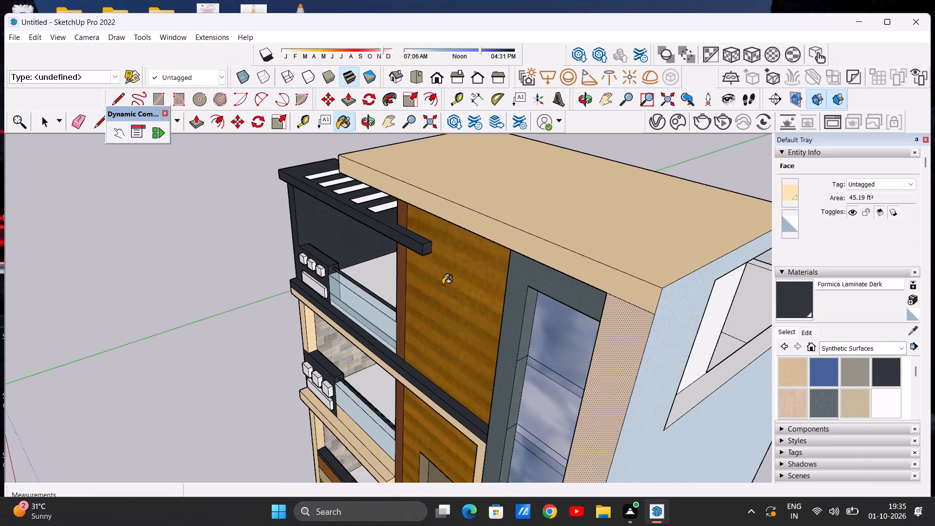
scroll(443, 284, "down", 3)
scroll(375, 200, "up", 5)
middle_click_drag(341, 207, 350, 261)
scroll(328, 184, "up", 5)
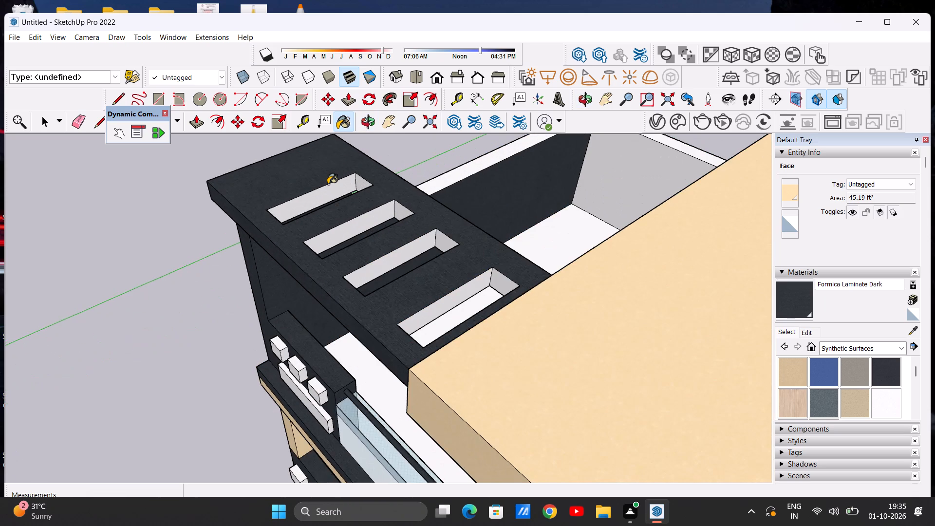
scroll(289, 194, "up", 3)
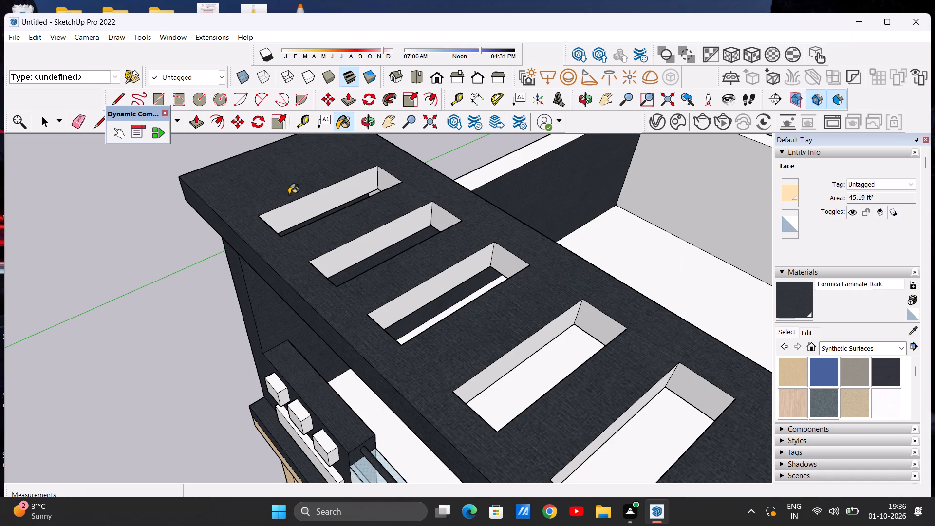
scroll(289, 194, "down", 5)
middle_click_drag(288, 222, 425, 144)
middle_click_drag(312, 281, 342, 174)
middle_click_drag(342, 174, 400, 198)
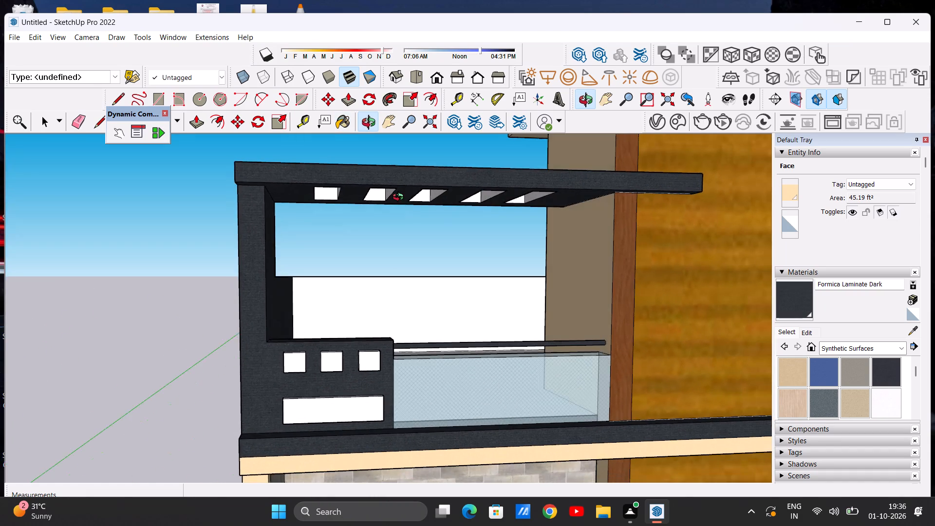
middle_click_drag(400, 198, 336, 221)
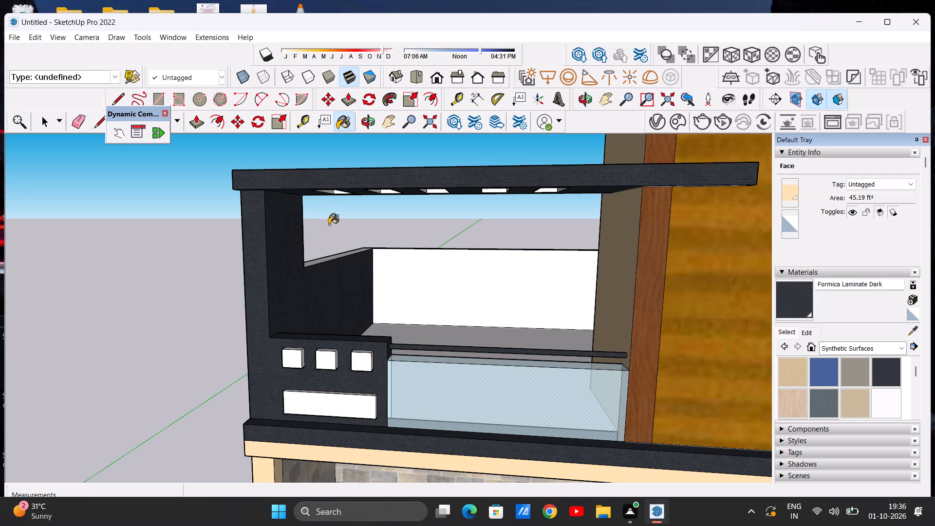
middle_click_drag(335, 250, 348, 202)
scroll(338, 203, "up", 12)
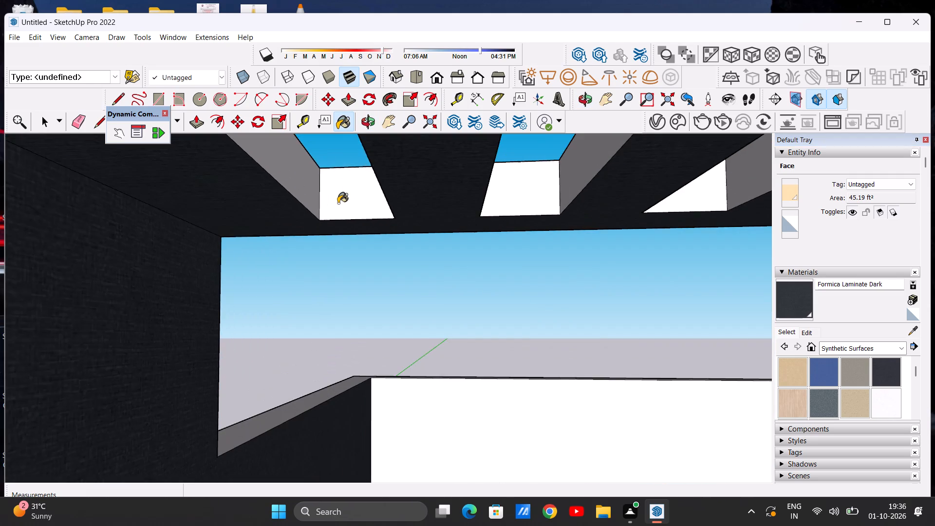
scroll(340, 230, "down", 15)
middle_click_drag(365, 278, 404, 211)
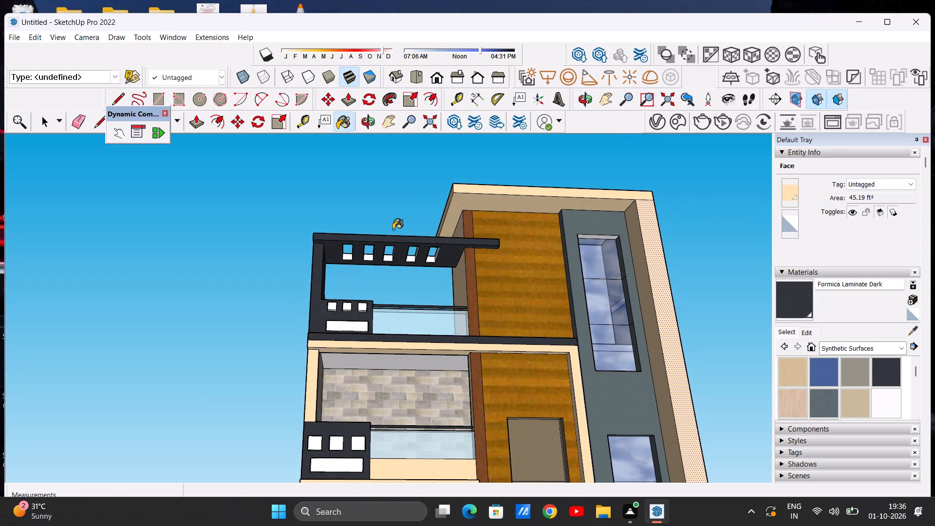
scroll(354, 289, "down", 12)
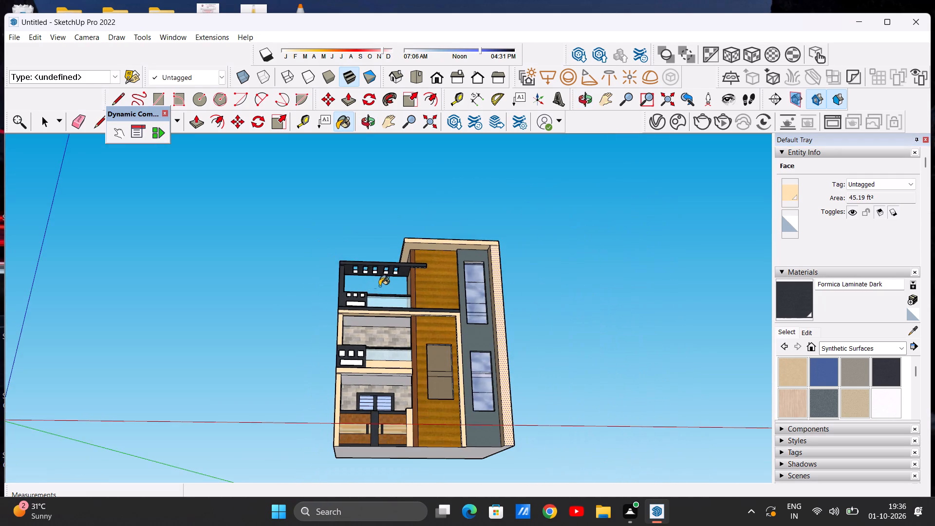
Examine the front elevation and the top-floor pergola from several angles and distances for faces still lacking a material.
middle_click_drag(393, 285, 362, 395)
scroll(425, 268, "up", 8)
middle_click_drag(431, 270, 378, 275)
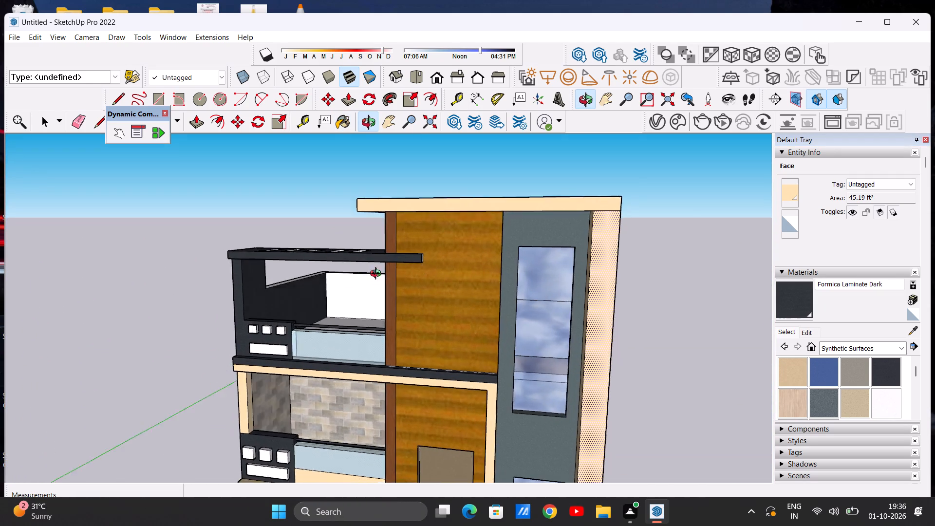
middle_click_drag(378, 275, 466, 235)
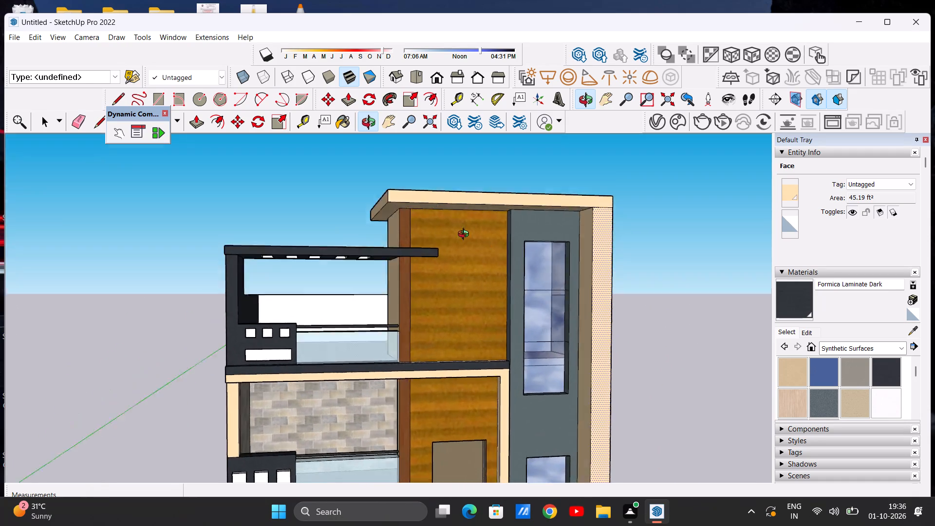
middle_click_drag(466, 235, 457, 265)
scroll(390, 267, "up", 1)
scroll(390, 267, "down", 9)
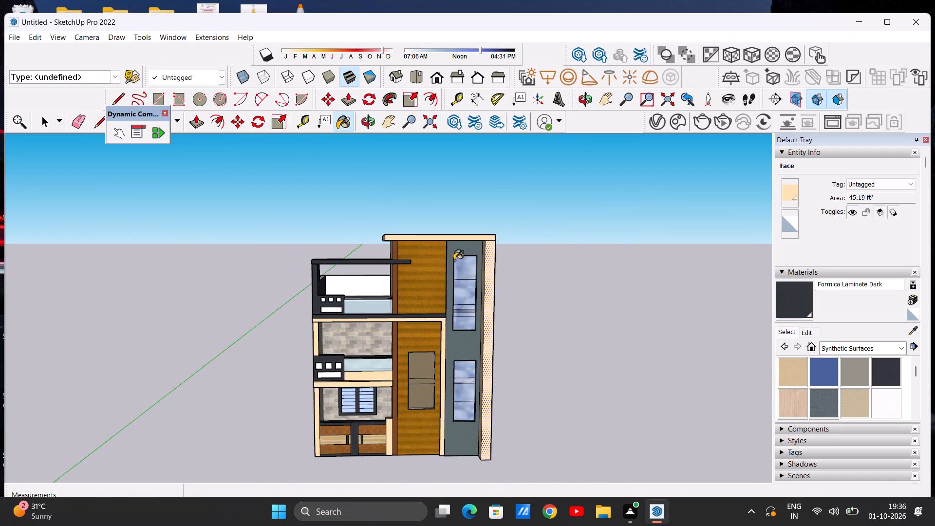
key("space")
scroll(417, 266, "down", 5)
scroll(424, 284, "up", 6)
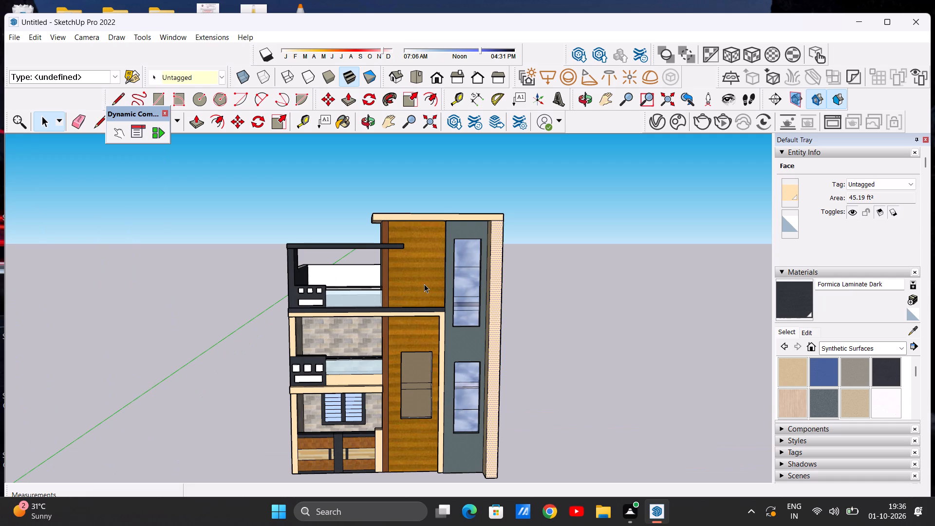
scroll(415, 275, "down", 5)
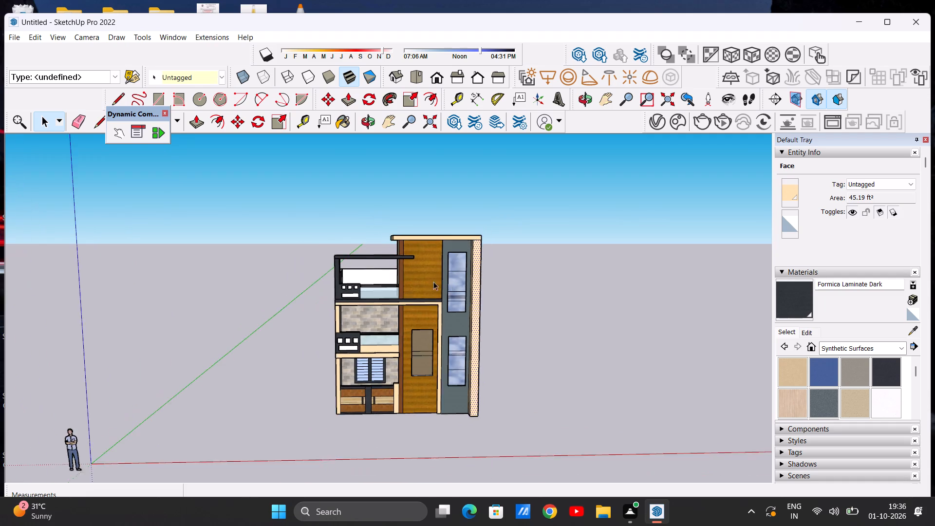
scroll(433, 282, "down", 2)
scroll(505, 288, "up", 8)
Paint the unpainted side and rear outer walls of the rooftop stair room with Formica Graystone from Synthetic Surfaces.
middle_click_drag(534, 283, 446, 284)
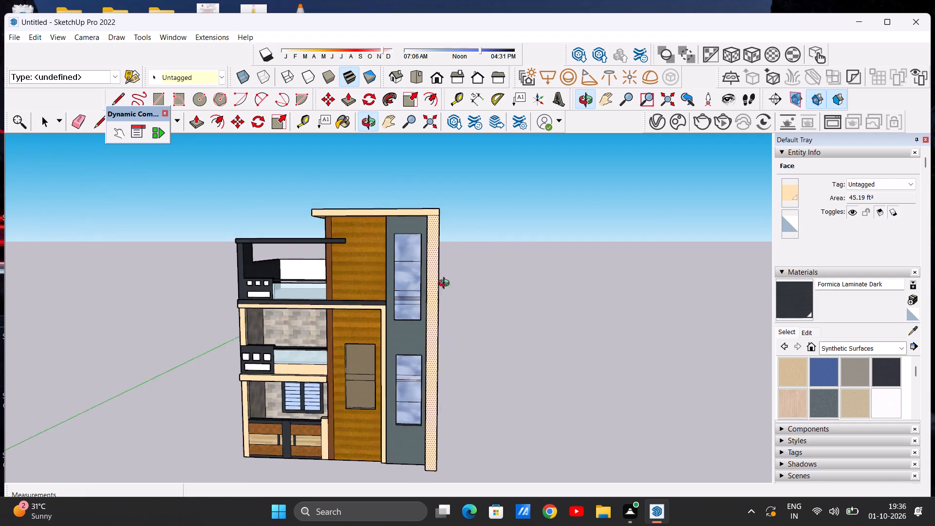
middle_click_drag(446, 284, 91, 300)
scroll(317, 261, "up", 4)
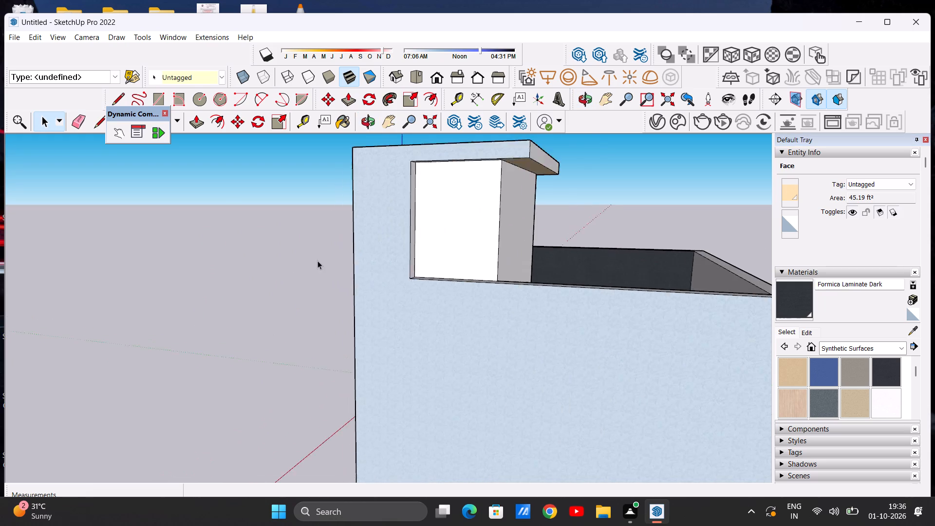
scroll(318, 261, "up", 2)
scroll(315, 262, "down", 8)
scroll(359, 244, "up", 5)
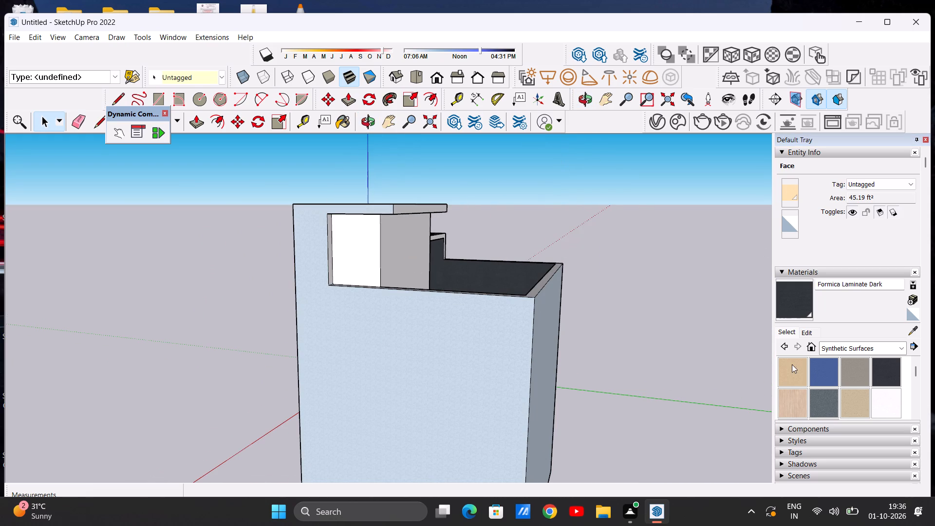
left_click(863, 373)
left_click(359, 257)
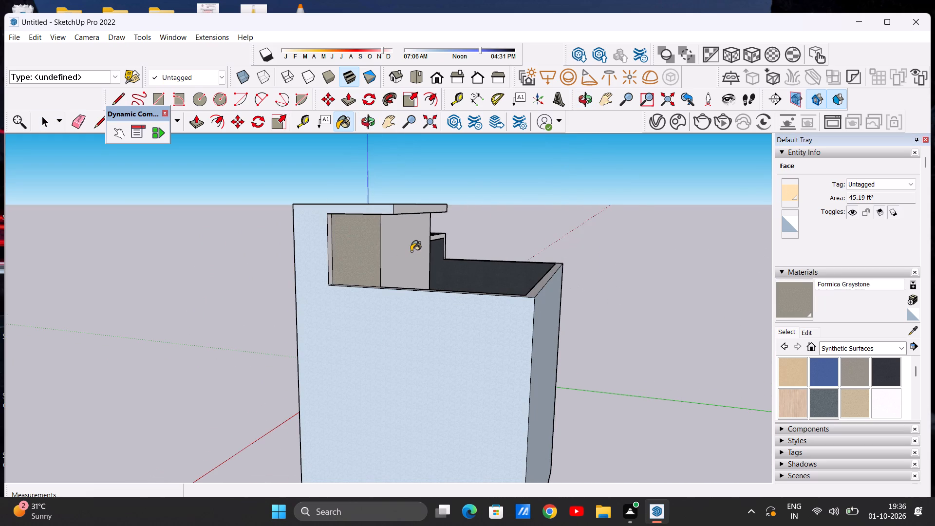
left_click(395, 254)
Paint the inner face of the roof terrace's rear parapet with Formica Graystone.
scroll(362, 281, "down", 5)
middle_click_drag(410, 266, 18, 296)
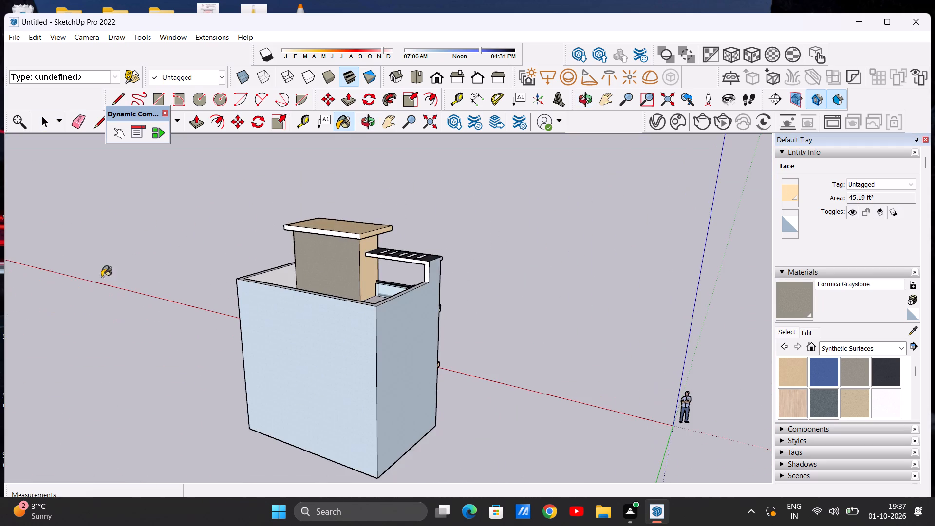
scroll(309, 258, "up", 6)
scroll(318, 263, "down", 5)
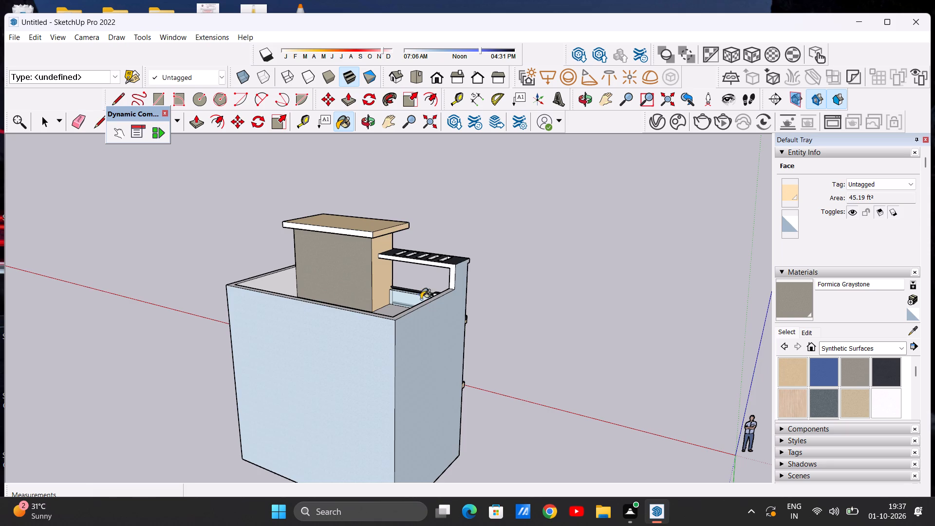
middle_click_drag(428, 300, 111, 296)
middle_click_drag(315, 267, 210, 287)
scroll(291, 266, "up", 16)
left_click(304, 266)
scroll(309, 298, "down", 5)
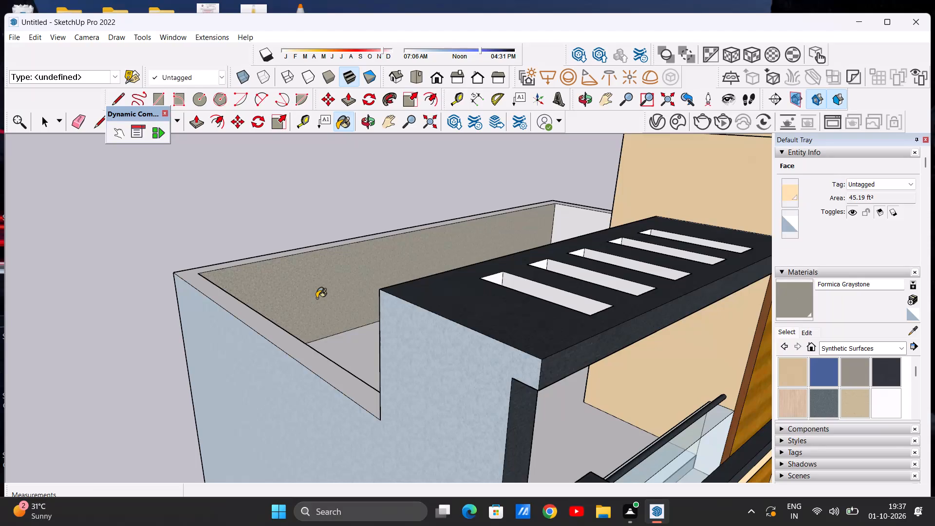
Paint the white inner face of the short parapet stretch adjoining the stair room with Formica Graystone.
scroll(323, 271, "down", 8)
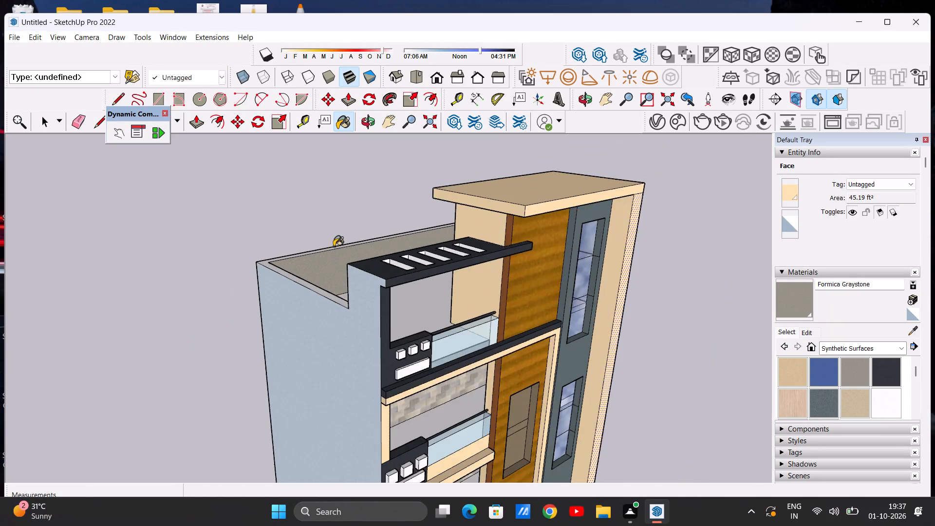
scroll(333, 244, "up", 7)
scroll(364, 229, "down", 4)
middle_click_drag(343, 234, 679, 229)
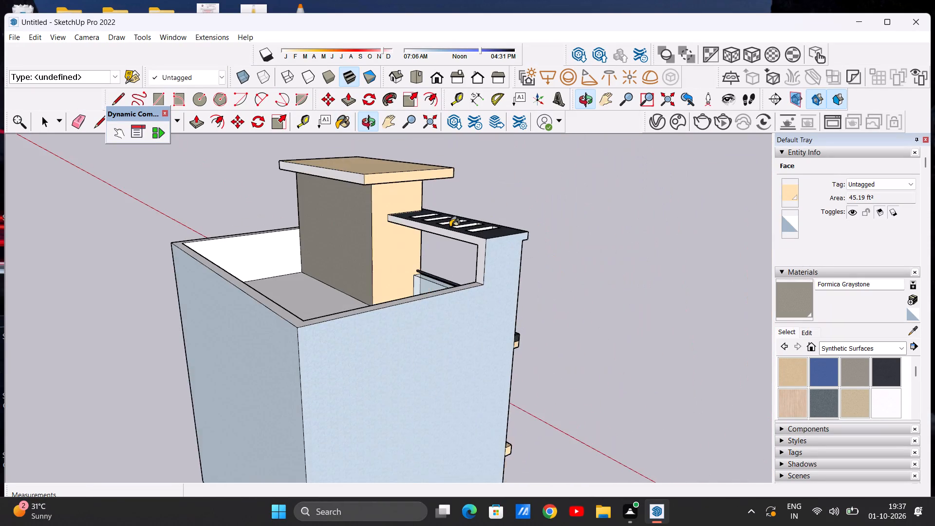
scroll(416, 227, "up", 1)
middle_click_drag(398, 241, 394, 288)
scroll(209, 235, "up", 11)
left_click(168, 254)
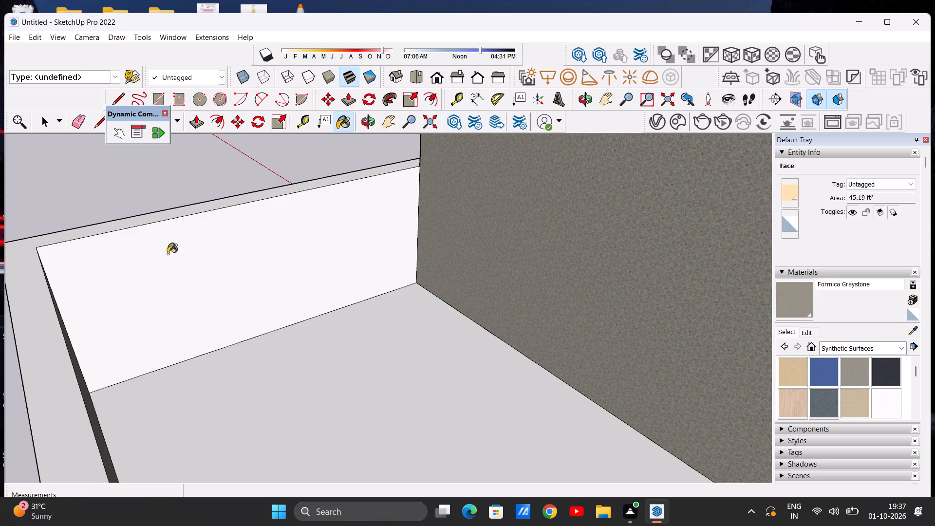
Draw a vertical line of 4' 6 13/16" on the dark terrace side wall, from the parapet step's inner corner to the floor.
scroll(181, 247, "down", 10)
middle_click_drag(233, 264, 593, 253)
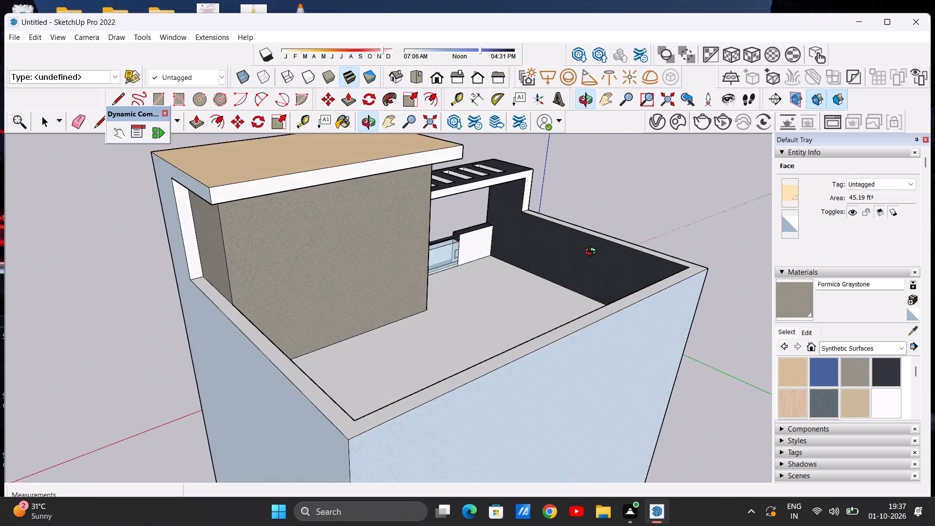
middle_click_drag(593, 253, 594, 253)
scroll(594, 253, "down", 1)
scroll(596, 253, "up", 6)
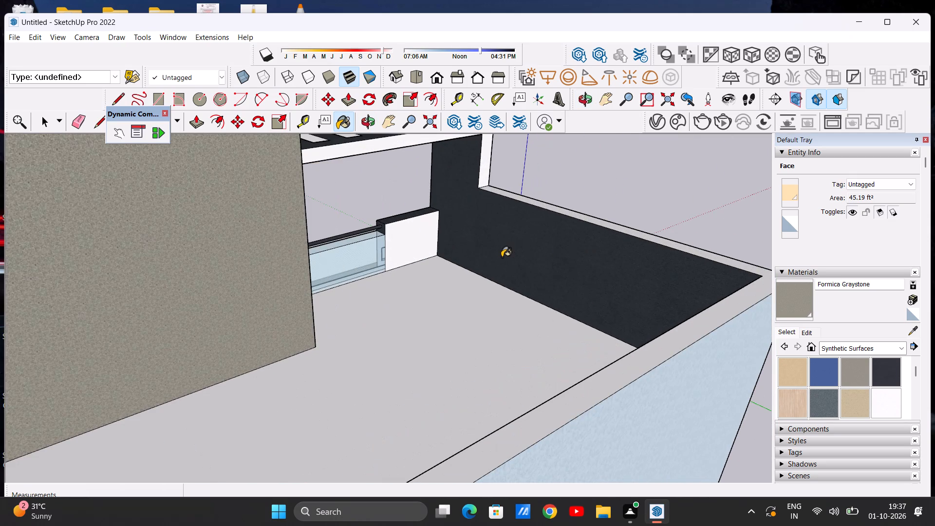
scroll(502, 257, "down", 10)
scroll(515, 255, "up", 7)
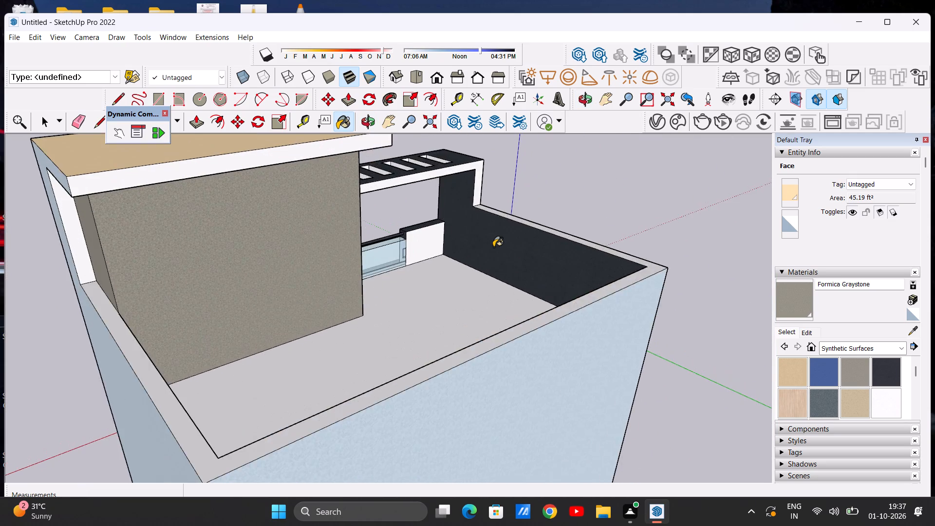
scroll(493, 247, "up", 6)
scroll(493, 247, "down", 10)
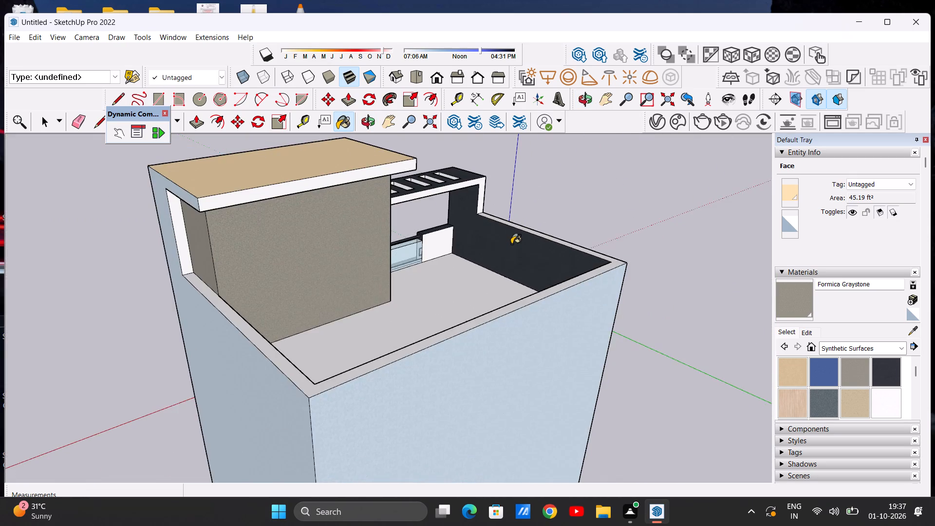
scroll(511, 244, "up", 5)
key("space")
type("L")
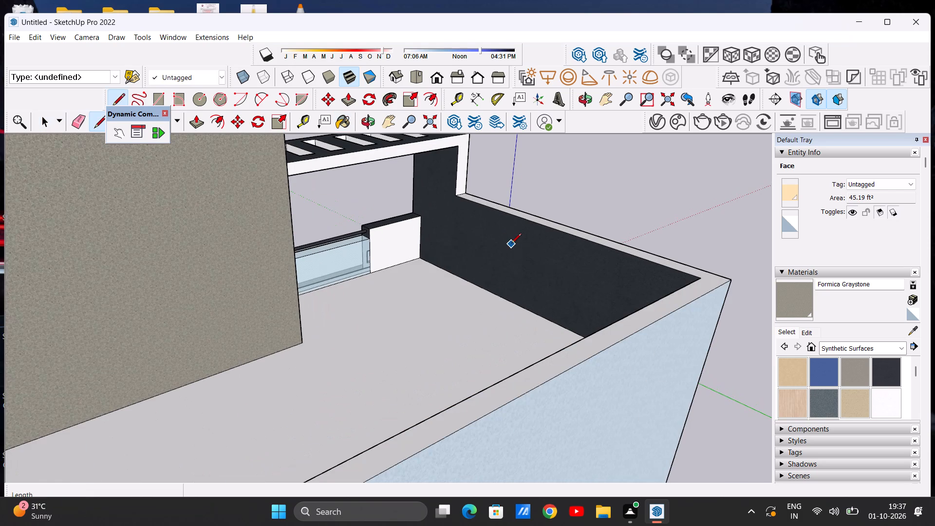
scroll(431, 269, "up", 1)
scroll(467, 201, "up", 10)
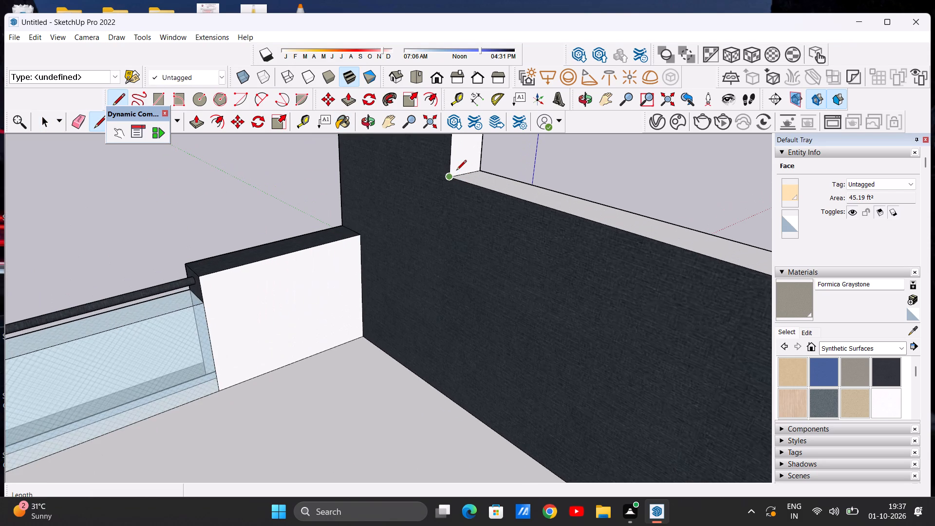
left_click(448, 179)
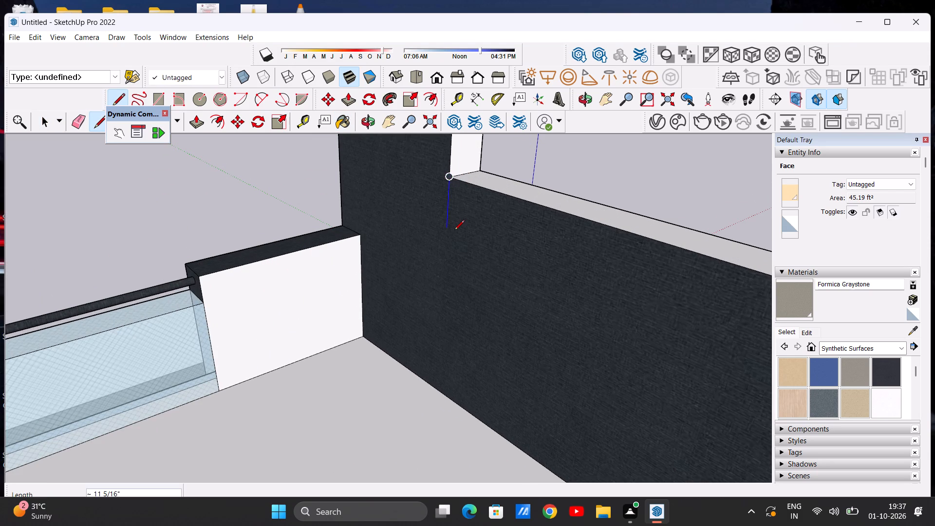
left_click(439, 395)
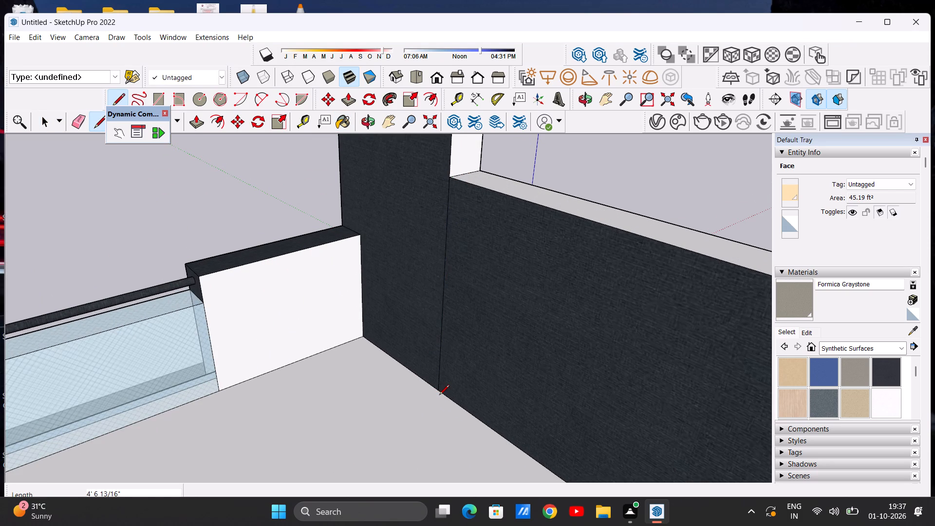
key("space")
Paint the parapet portion of the divided dark side wall with Formica Graystone.
left_click(788, 302)
left_click(682, 322)
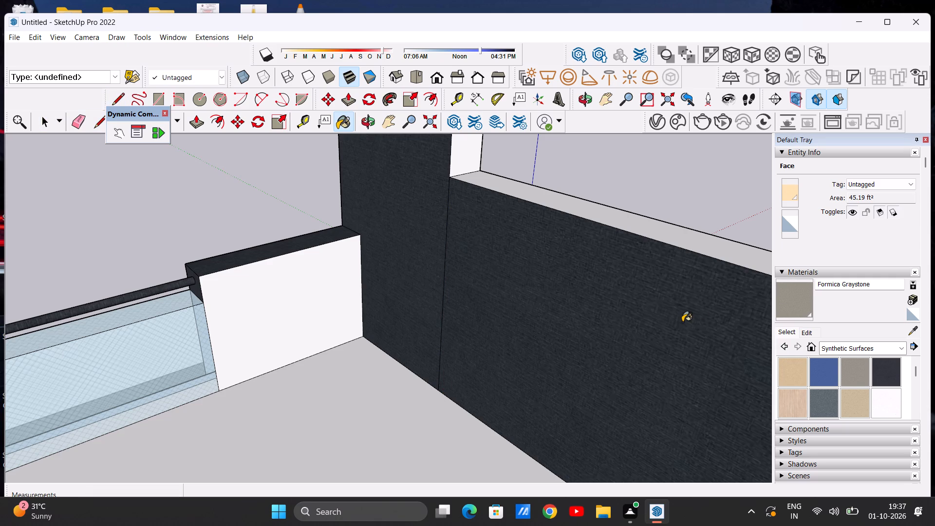
scroll(622, 323, "down", 20)
scroll(622, 323, "down", 1)
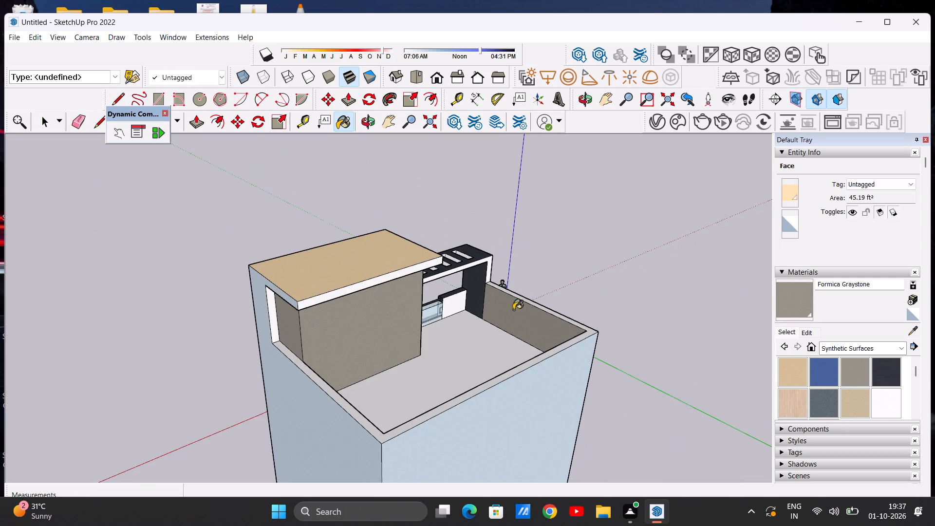
Paint the white rear edge of the stair room's roof slab with Formica Beige from Synthetic Surfaces.
middle_click_drag(475, 320, 314, 333)
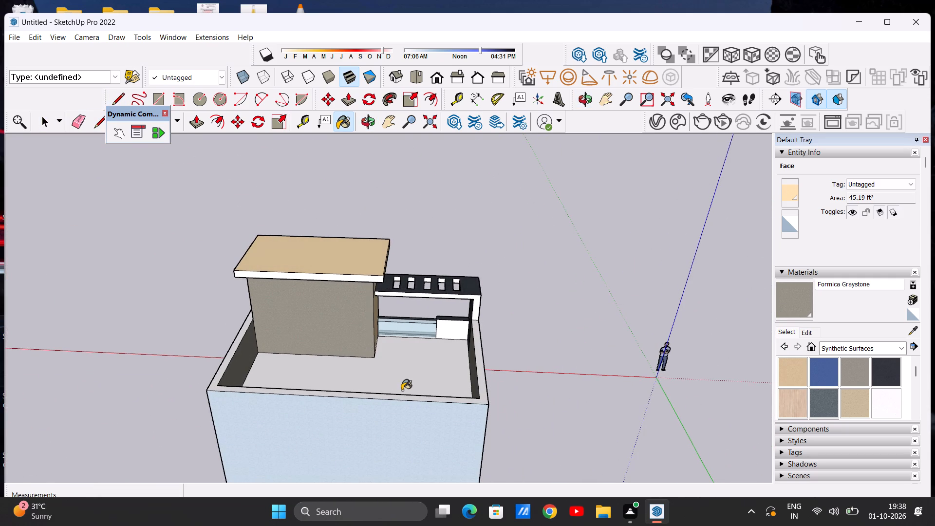
scroll(393, 388, "up", 8)
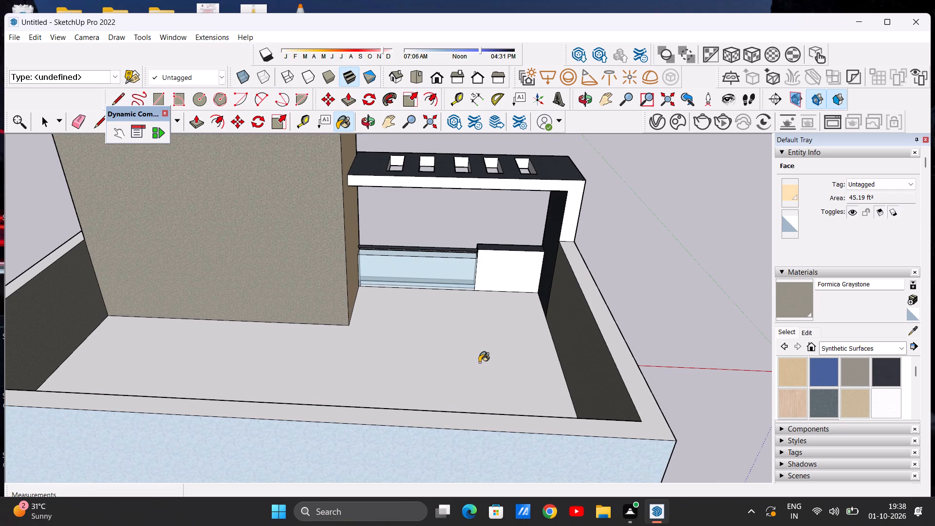
scroll(479, 362, "down", 4)
key("space")
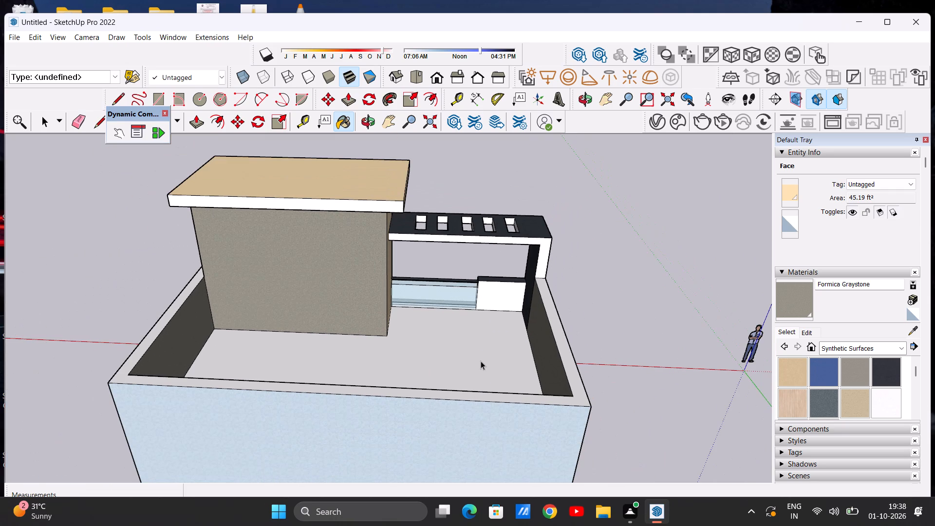
left_click(795, 372)
scroll(385, 207, "up", 6)
left_click(385, 207)
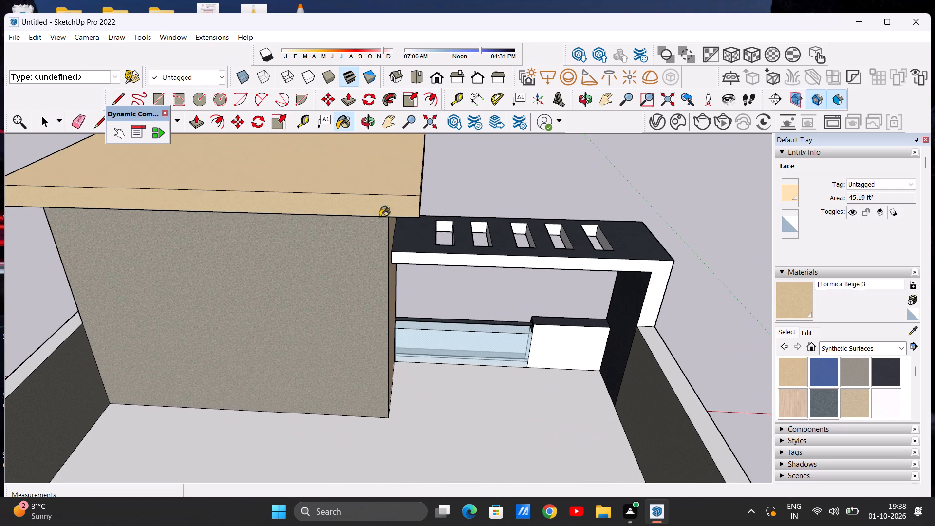
Paint the parapet's top face and the pergola frame's white rear face with the same Formica Beige.
scroll(355, 258, "down", 13)
scroll(420, 302, "up", 12)
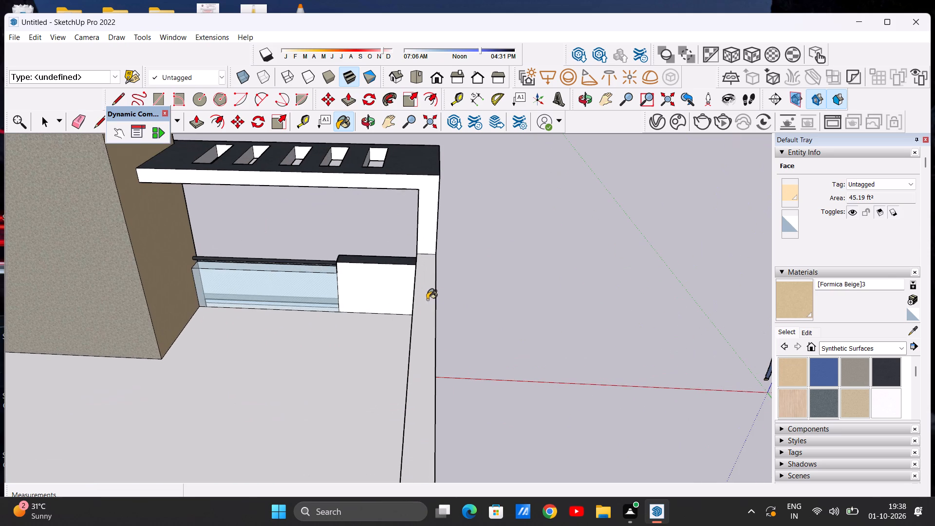
left_click(426, 299)
left_click(428, 240)
scroll(427, 265, "down", 3)
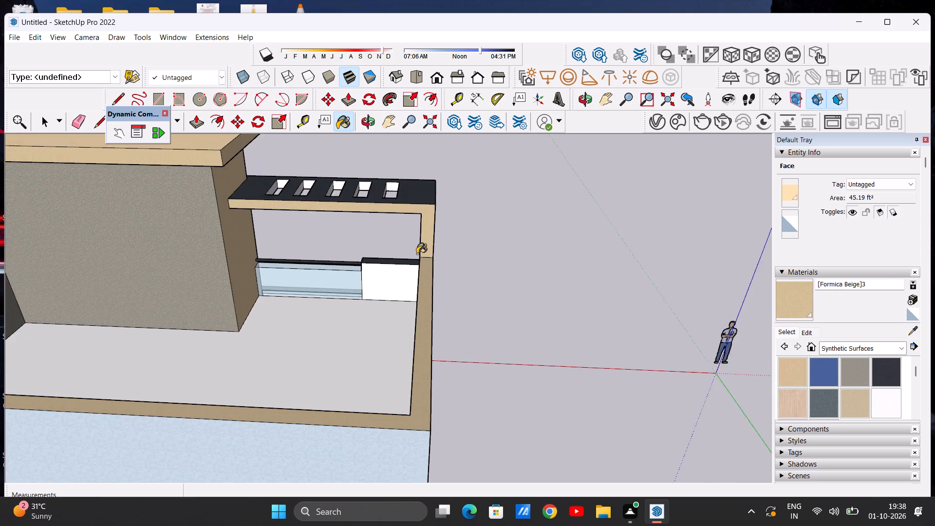
Paint the white inner face of the terrace parapet block beside the glass railing with Formica Laminate Dark.
scroll(417, 254, "down", 6)
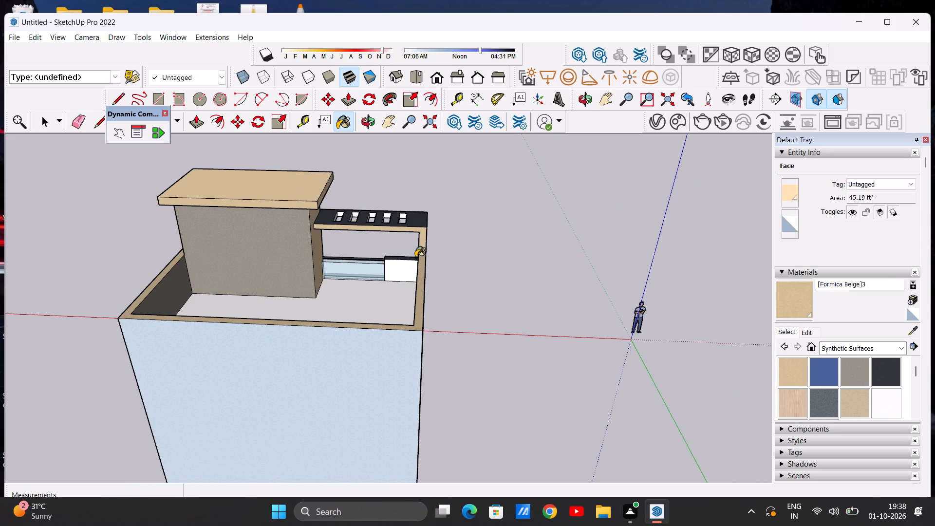
scroll(364, 263, "down", 1)
scroll(387, 263, "up", 6)
middle_click_drag(393, 297, 403, 271)
scroll(393, 297, "up", 8)
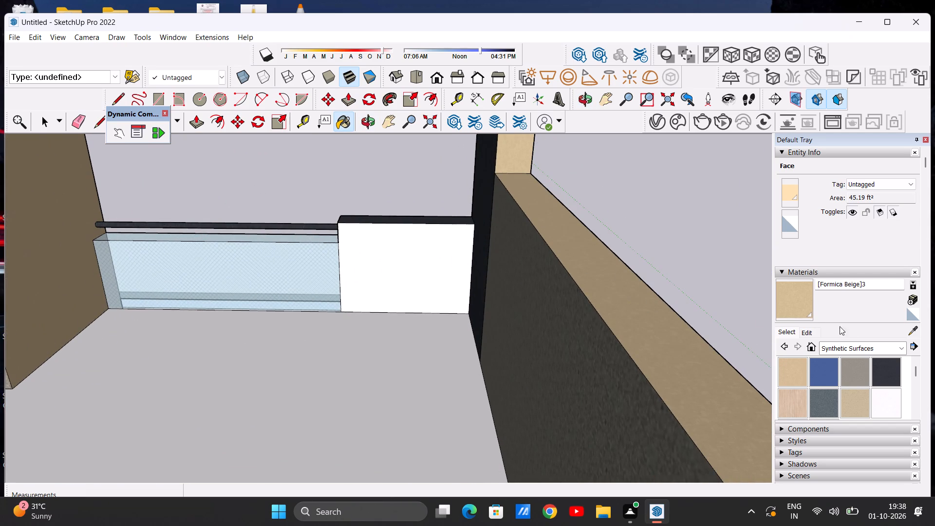
left_click(889, 371)
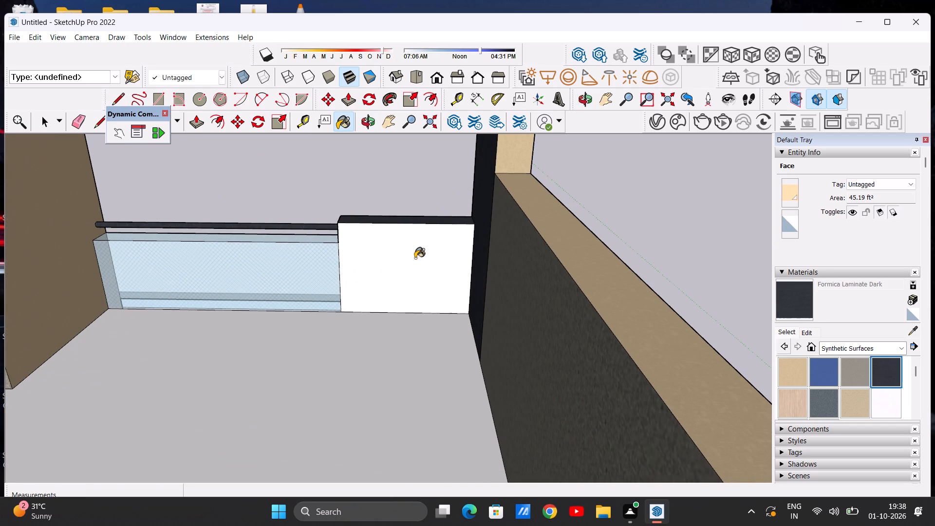
left_click(415, 258)
Examine the painted house from the terrace, the side and the front elevation, checking the balconies and pergola for bare faces.
scroll(415, 258, "down", 4)
middle_click_drag(289, 256, 477, 250)
middle_click(477, 250)
middle_click(477, 250)
middle_click_drag(474, 250, 399, 261)
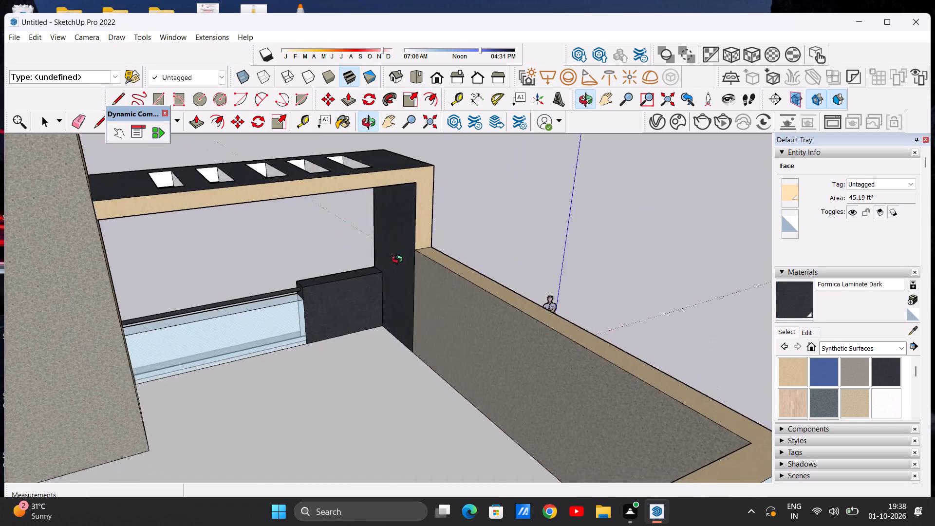
middle_click_drag(399, 261, 356, 262)
scroll(355, 281, "down", 5)
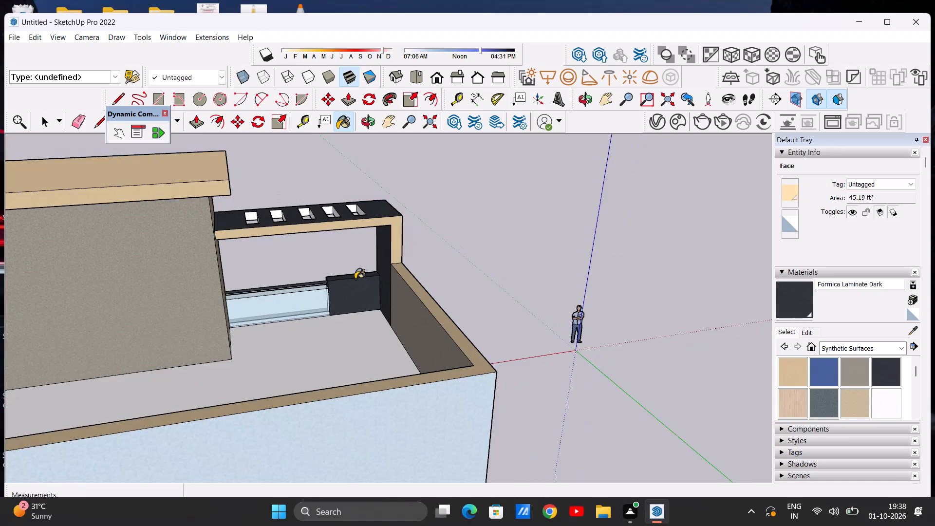
scroll(356, 279, "down", 4)
middle_click_drag(342, 296, 127, 261)
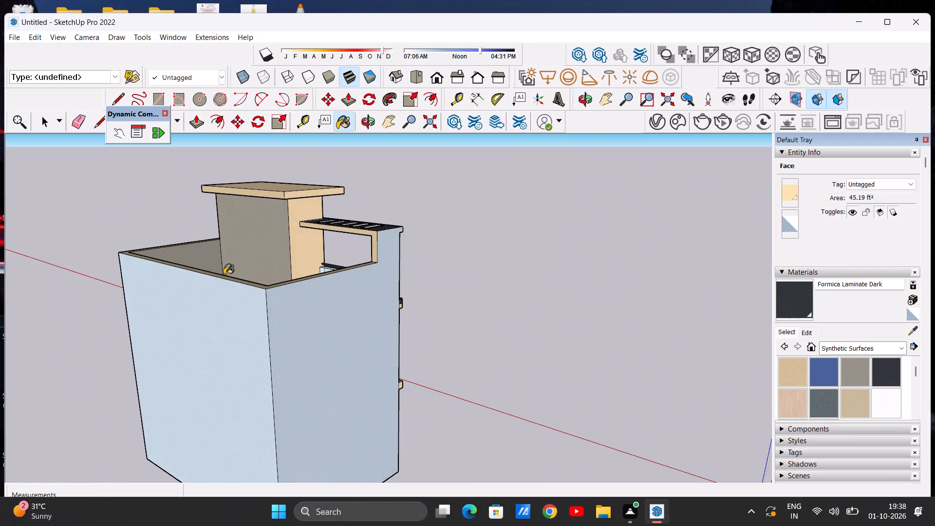
middle_click_drag(411, 291, 129, 292)
middle_click_drag(423, 292, 204, 248)
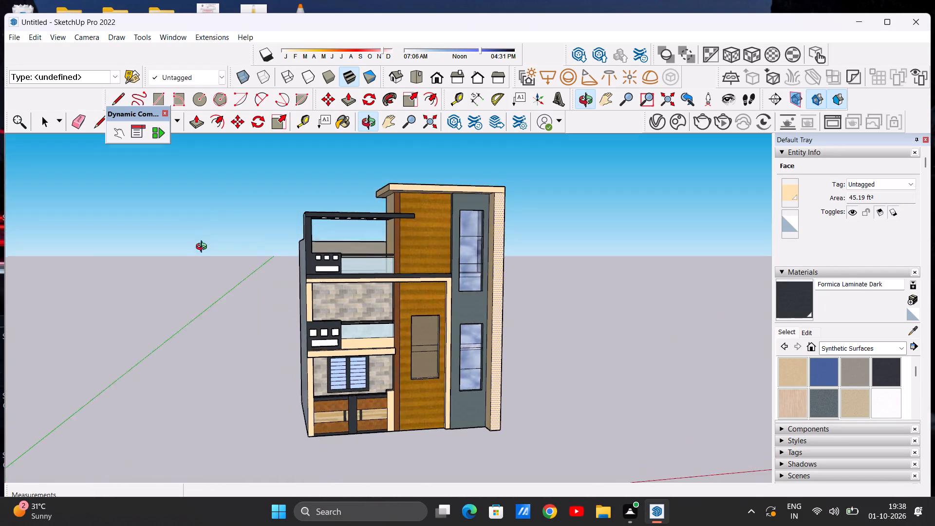
middle_click_drag(204, 248, 189, 242)
middle_click_drag(491, 249, 412, 229)
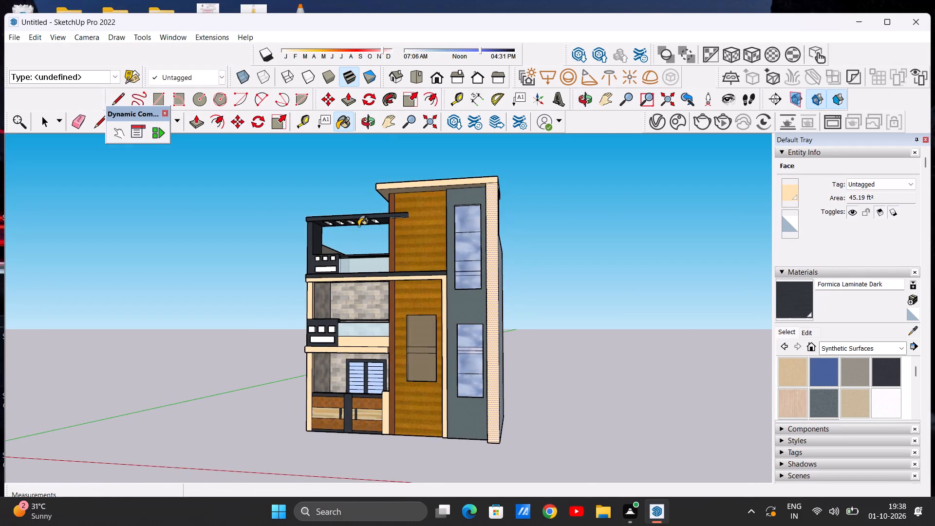
scroll(358, 226, "up", 12)
scroll(394, 321, "down", 14)
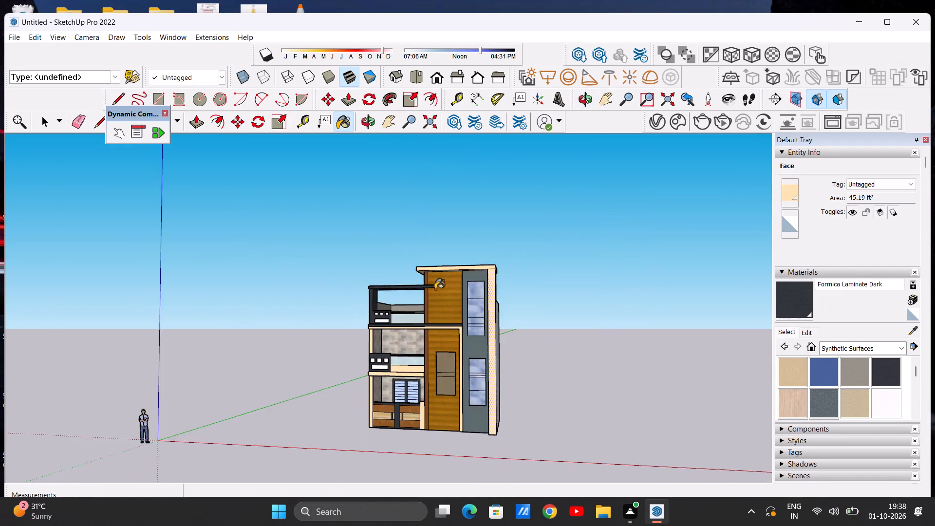
scroll(435, 289, "down", 5)
middle_click_drag(410, 331, 445, 325)
scroll(440, 329, "up", 6)
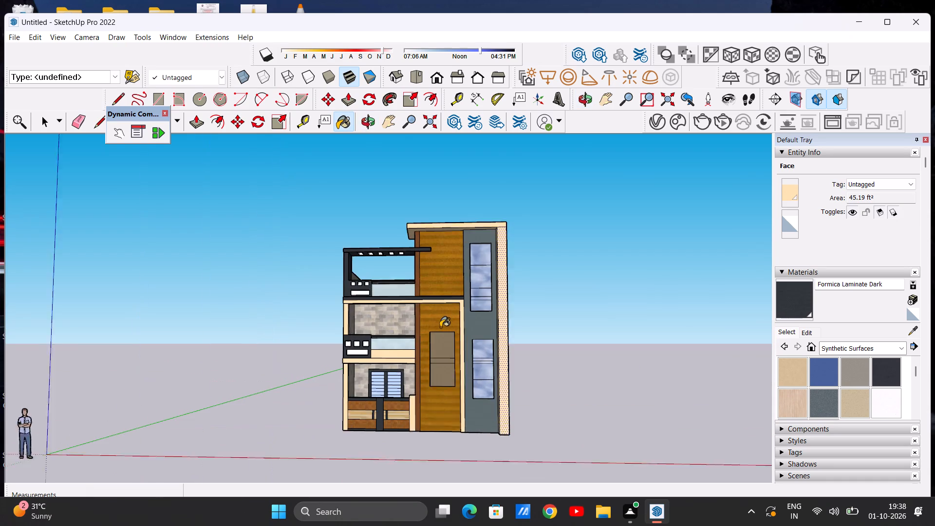
scroll(440, 327, "up", 2)
key("space")
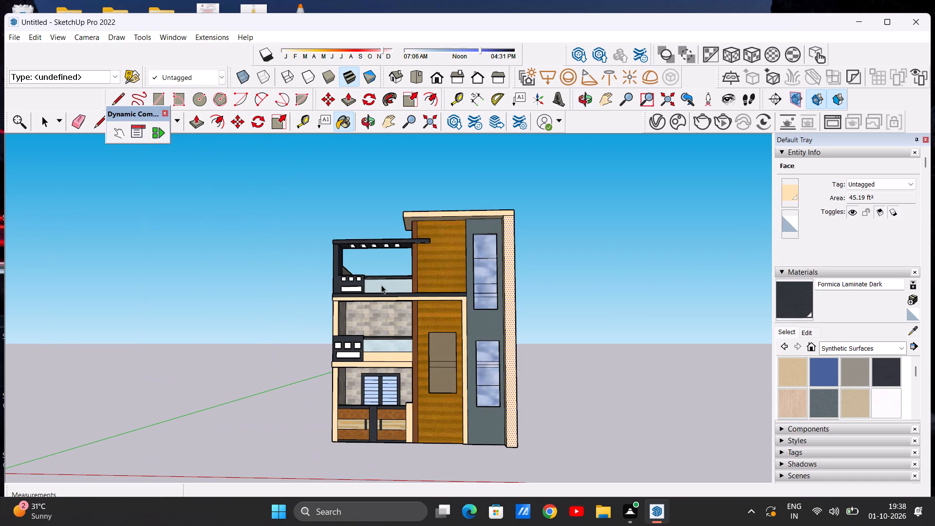
scroll(381, 285, "up", 5)
scroll(483, 264, "down", 5)
middle_click_drag(380, 289, 348, 346)
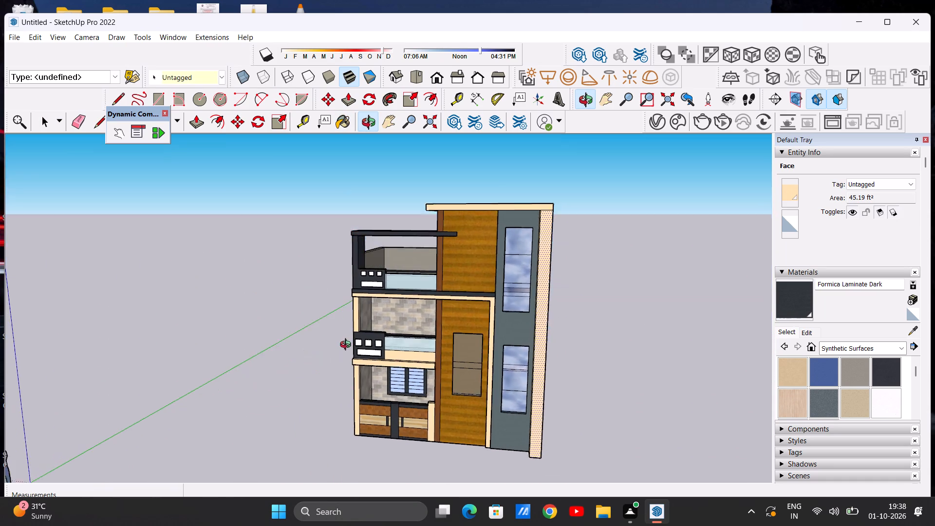
middle_click_drag(348, 346, 283, 266)
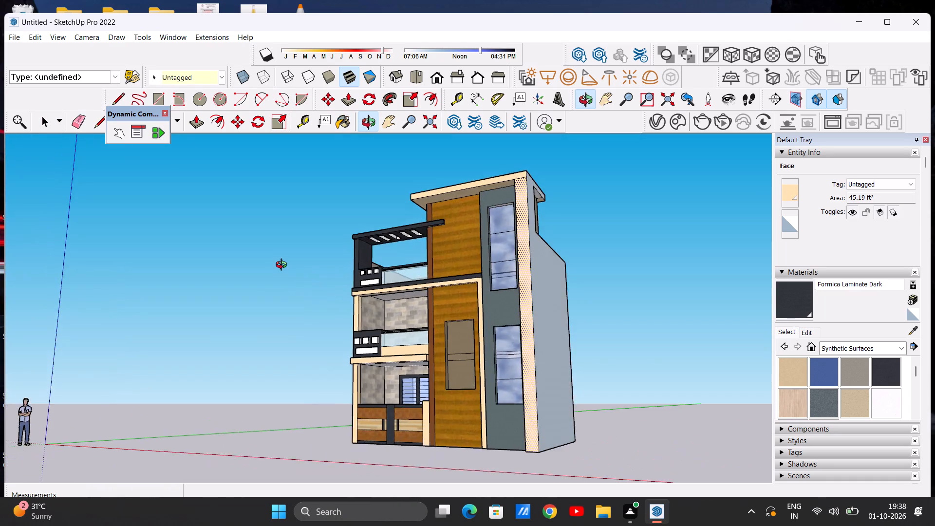
middle_click_drag(283, 266, 421, 301)
scroll(386, 300, "down", 4)
middle_click_drag(447, 310, 403, 318)
scroll(403, 318, "up", 2)
scroll(391, 395, "up", 6)
scroll(397, 390, "down", 5)
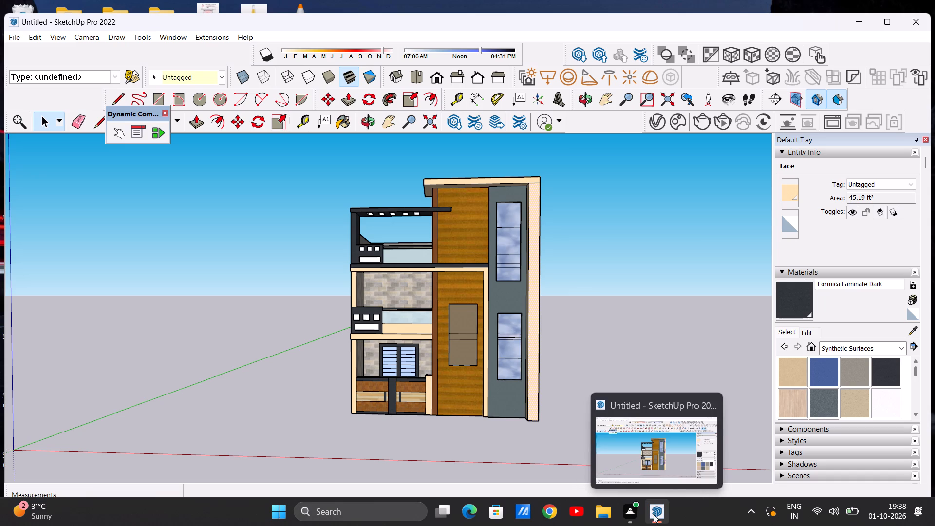
left_click(651, 459)
scroll(356, 209, "down", 3)
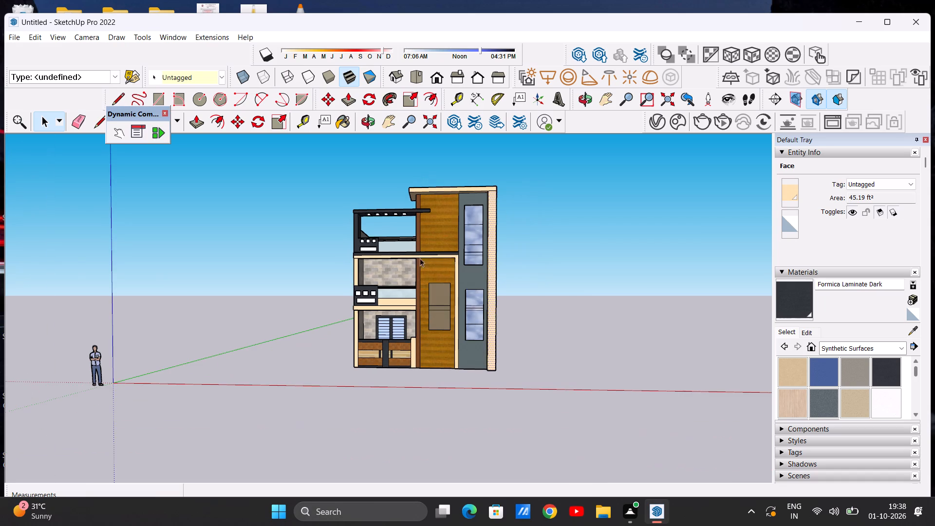
scroll(400, 248, "up", 6)
scroll(346, 244, "up", 8)
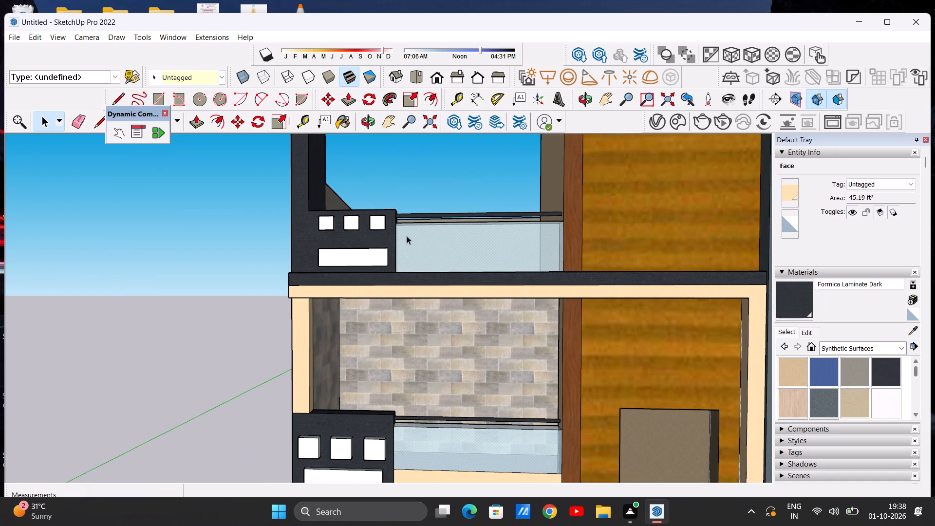
scroll(412, 235, "down", 12)
scroll(373, 195, "up", 1)
middle_click_drag(373, 195, 217, 319)
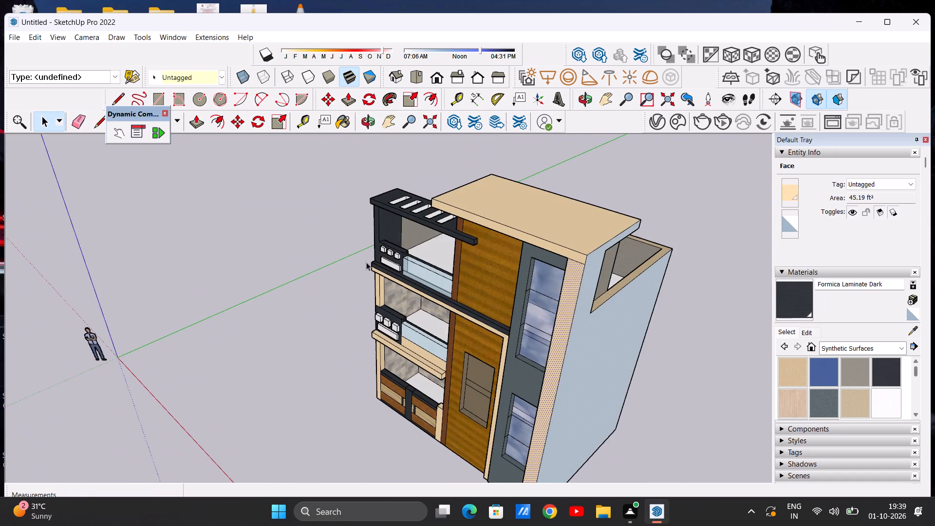
Paint the white inner face of the side wall opening next to the stair room with Formica Beige.
middle_click_drag(605, 211, 293, 165)
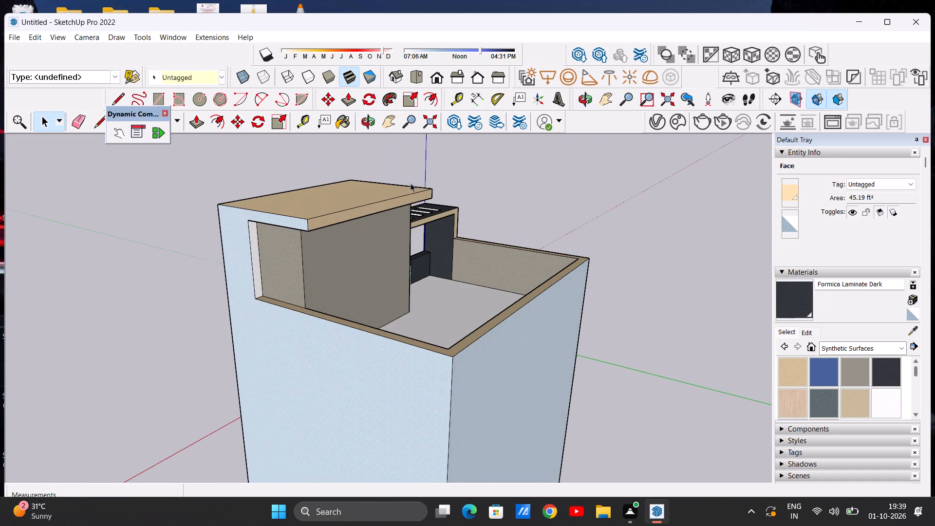
scroll(442, 187, "down", 4)
scroll(277, 196, "up", 5)
scroll(374, 228, "up", 2)
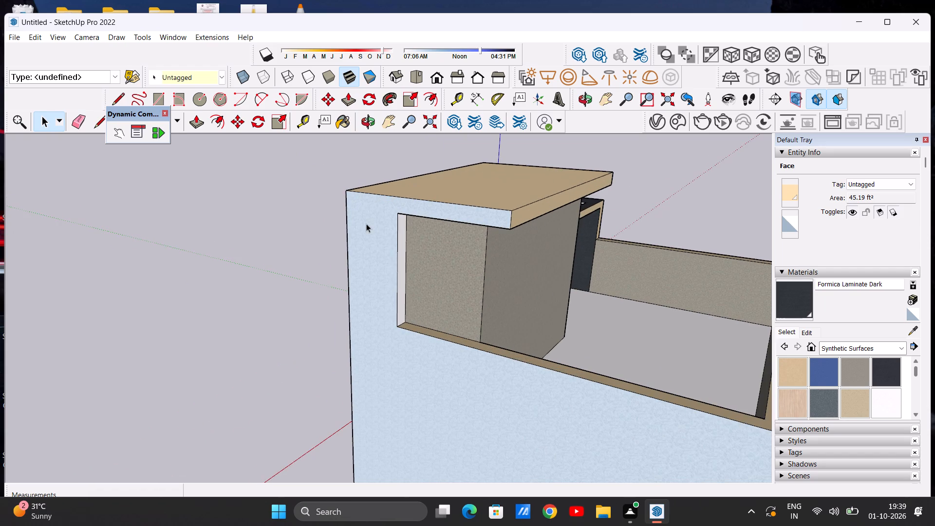
scroll(366, 224, "down", 7)
scroll(405, 240, "up", 5)
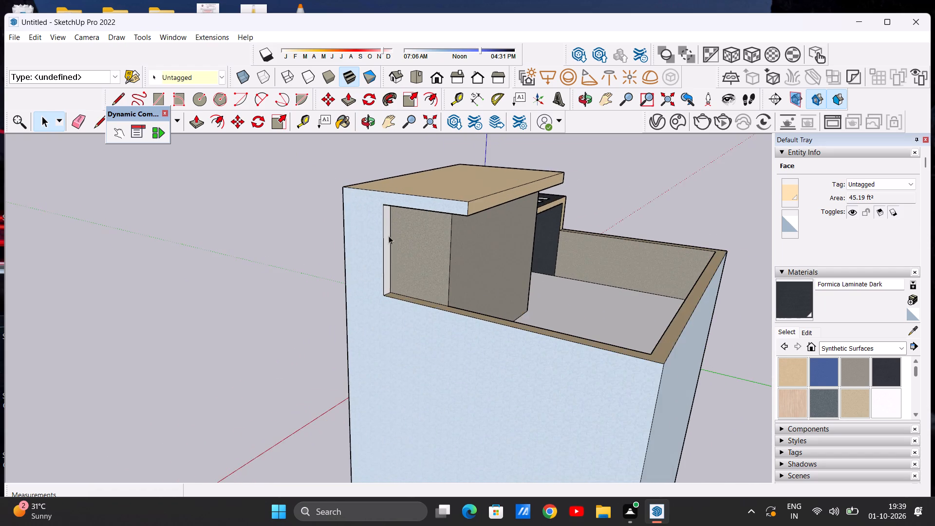
middle_click_drag(364, 231, 240, 230)
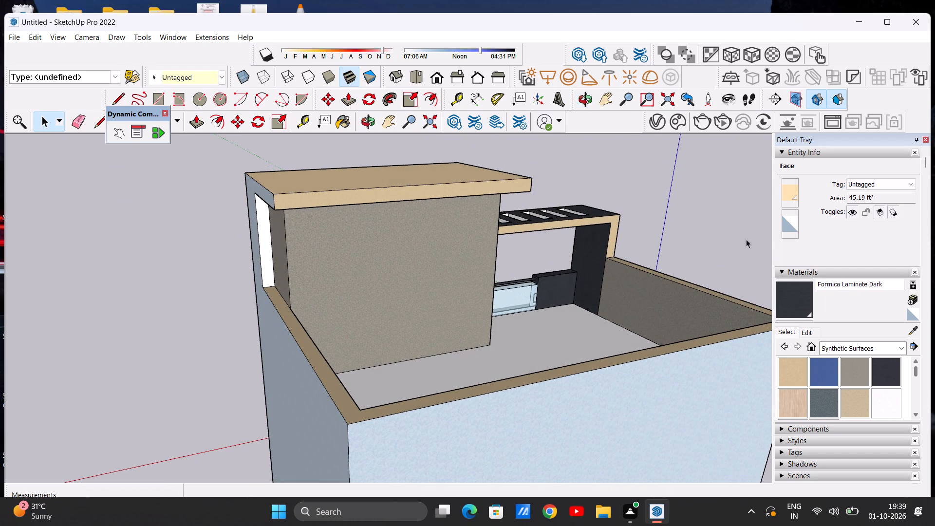
left_click(790, 374)
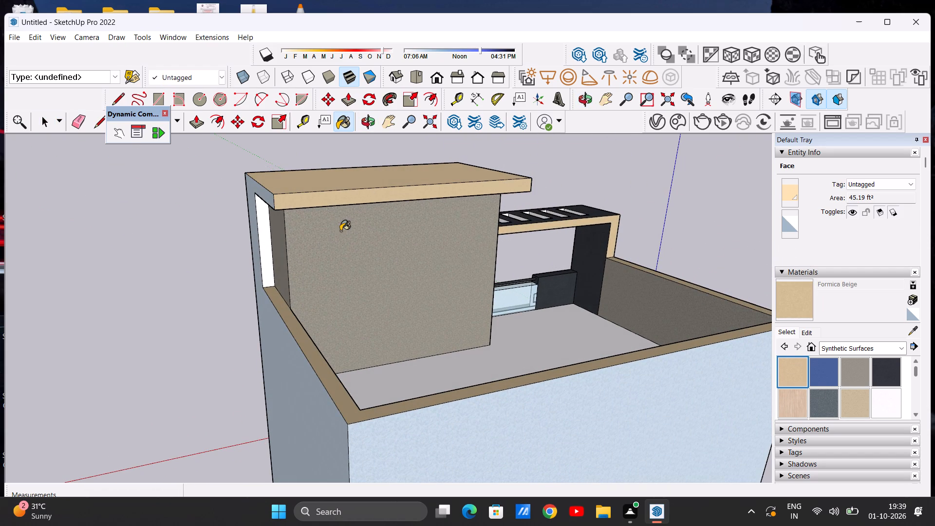
scroll(286, 237, "up", 7)
left_click(247, 236)
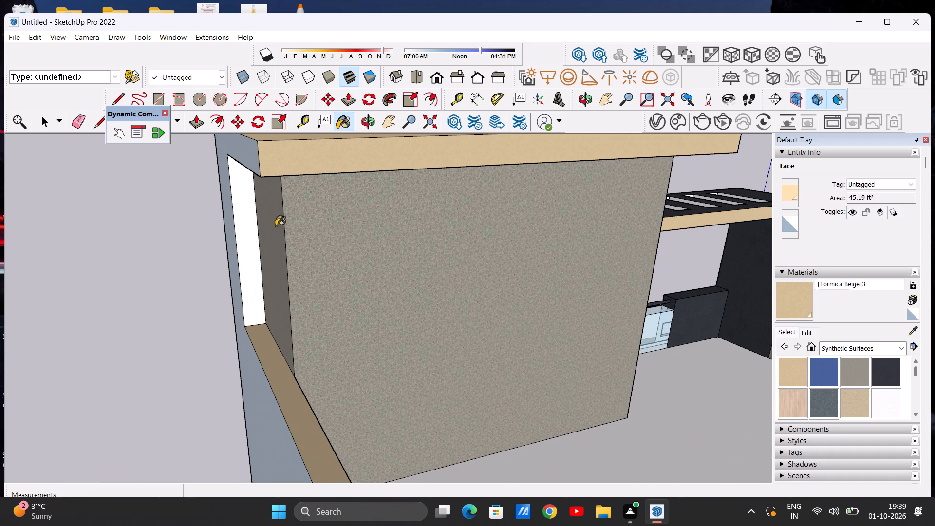
Paint the underside of the stair room's roof slab, above the side wall opening and along the overhang, with the same Formica Beige.
scroll(278, 225, "down", 3)
middle_click_drag(266, 245, 293, 225)
scroll(293, 227, "down", 2)
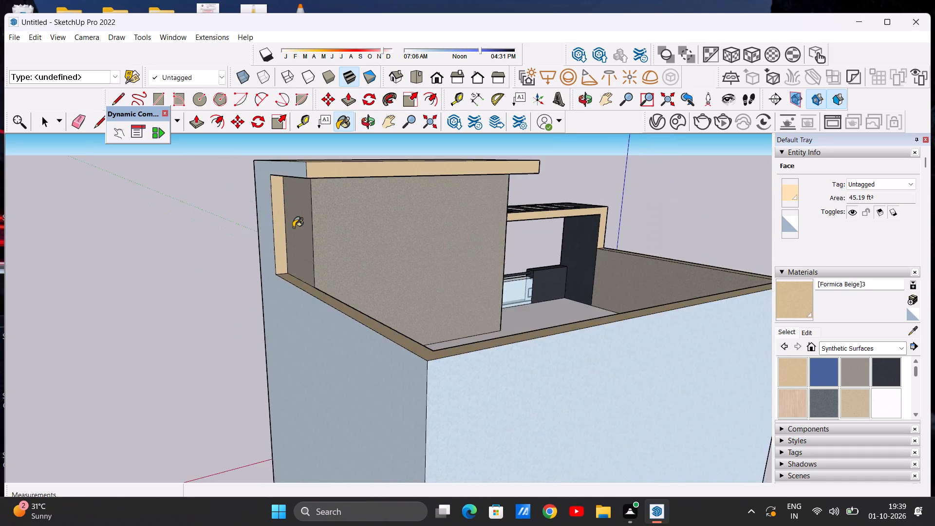
scroll(293, 227, "down", 8)
middle_click_drag(291, 197, 300, 141)
scroll(335, 194, "up", 4)
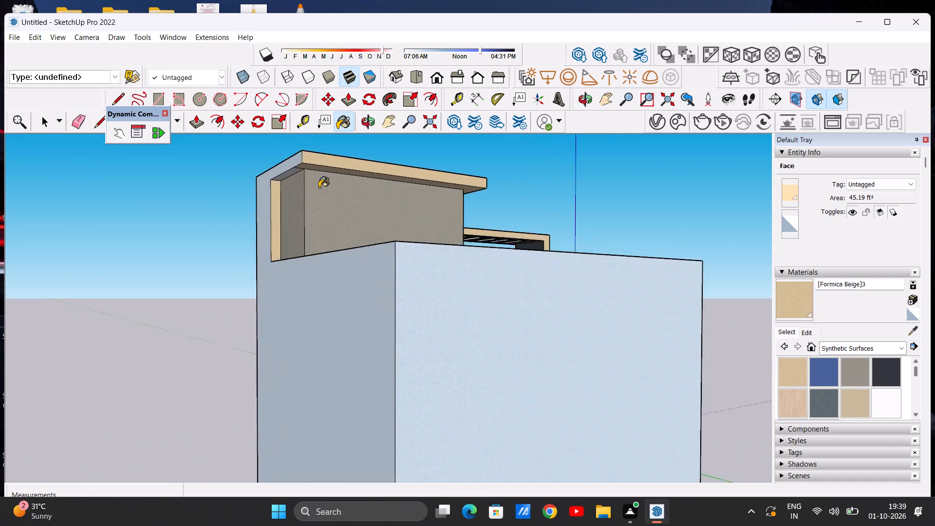
scroll(319, 188, "up", 16)
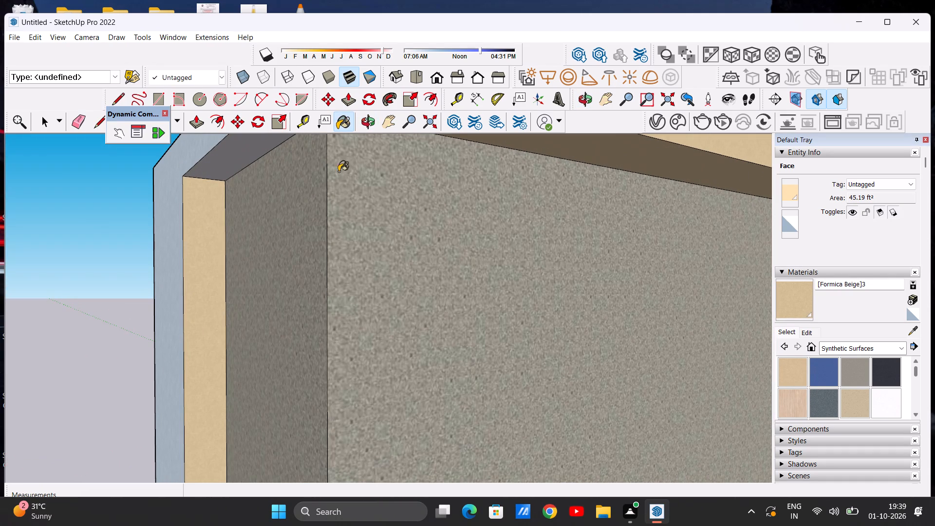
left_click(218, 165)
scroll(269, 225, "down", 12)
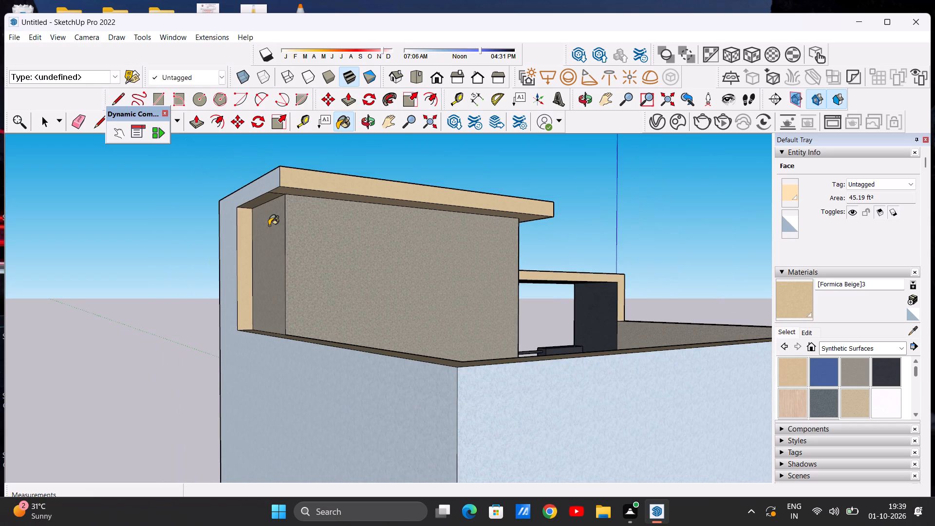
scroll(315, 192, "up", 12)
left_click(266, 187)
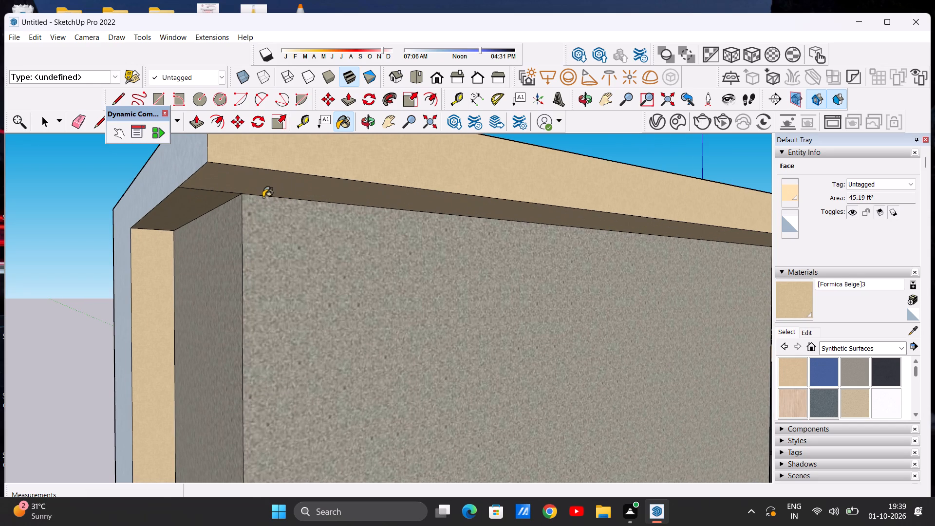
Examine the finished house from the rear, the side and the front elevation for any remaining unpainted faces.
scroll(262, 230, "down", 16)
middle_click_drag(362, 247, 262, 204)
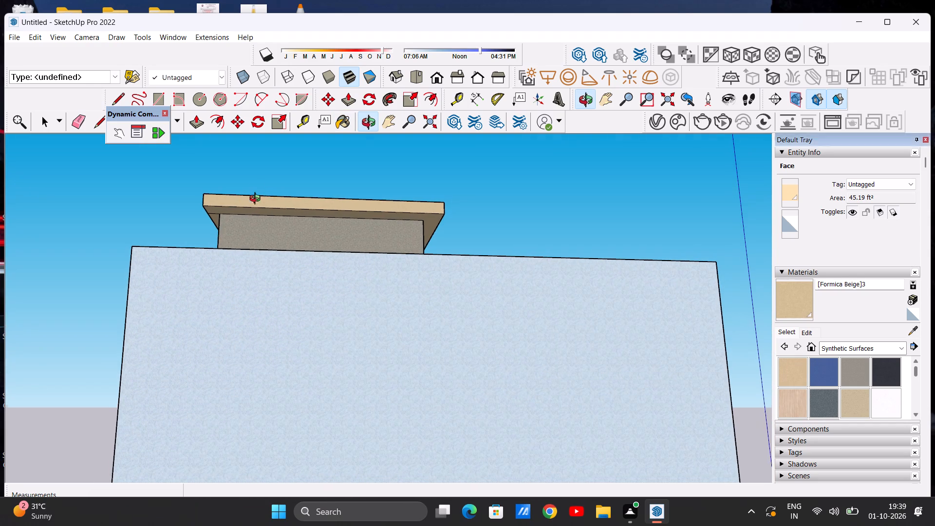
middle_click(259, 201)
middle_click_drag(616, 232, 385, 272)
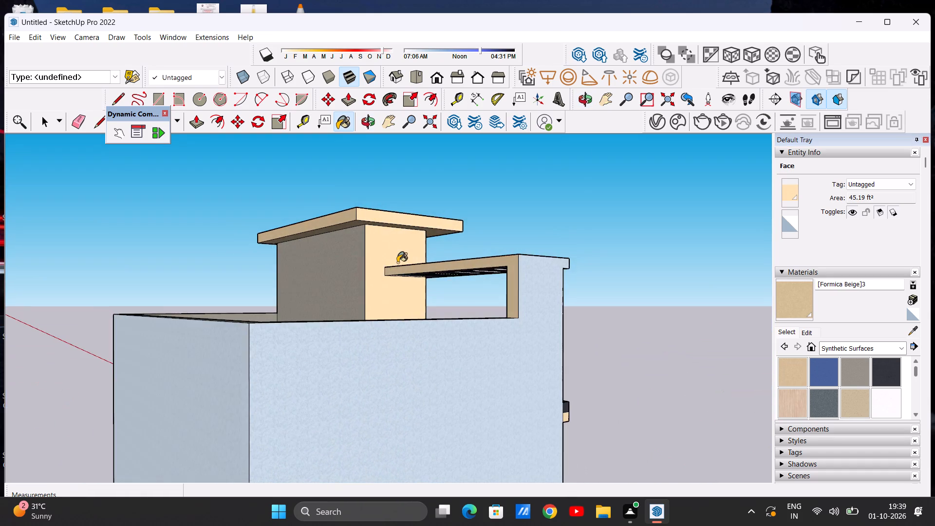
scroll(397, 263, "down", 9)
middle_click_drag(434, 263, 263, 272)
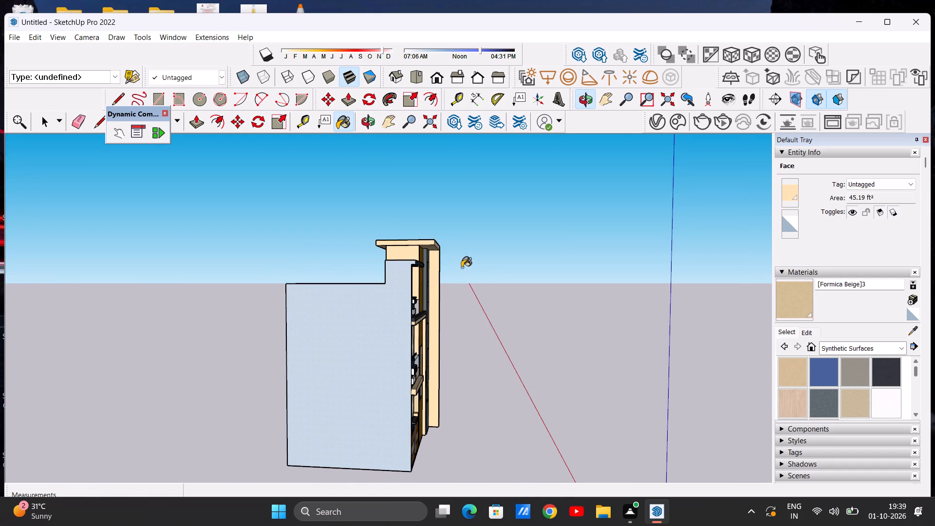
middle_click_drag(454, 269, 299, 274)
middle_click_drag(454, 291, 354, 264)
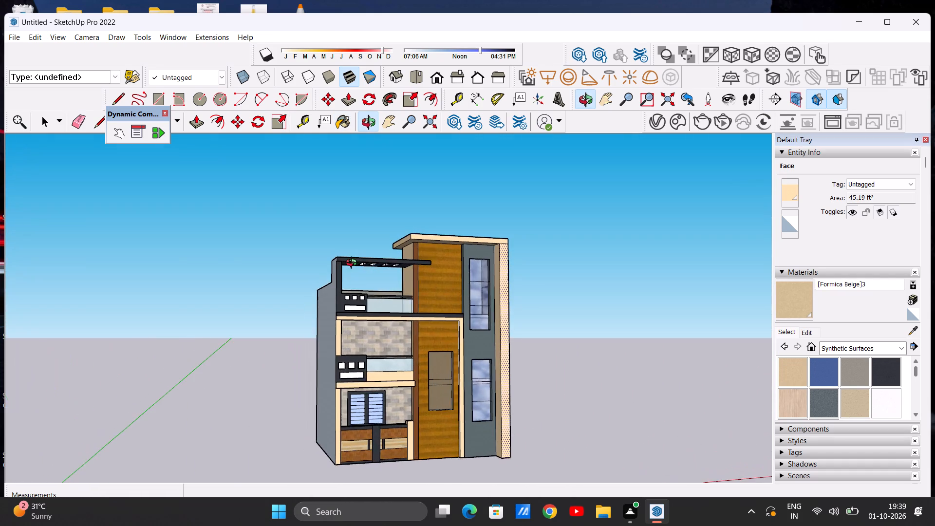
middle_click_drag(354, 264, 351, 266)
middle_click_drag(613, 293, 522, 304)
scroll(553, 295, "down", 8)
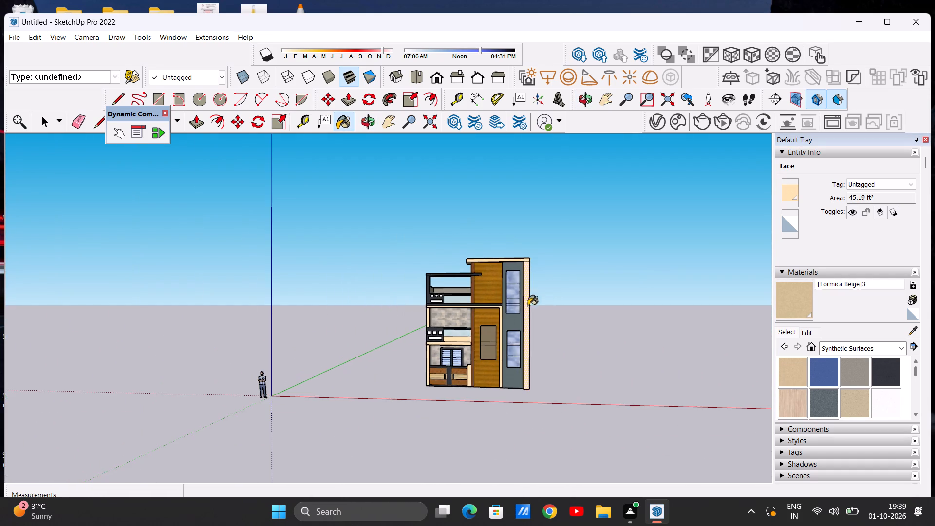
scroll(505, 315, "up", 6)
scroll(531, 297, "down", 4)
scroll(503, 307, "up", 5)
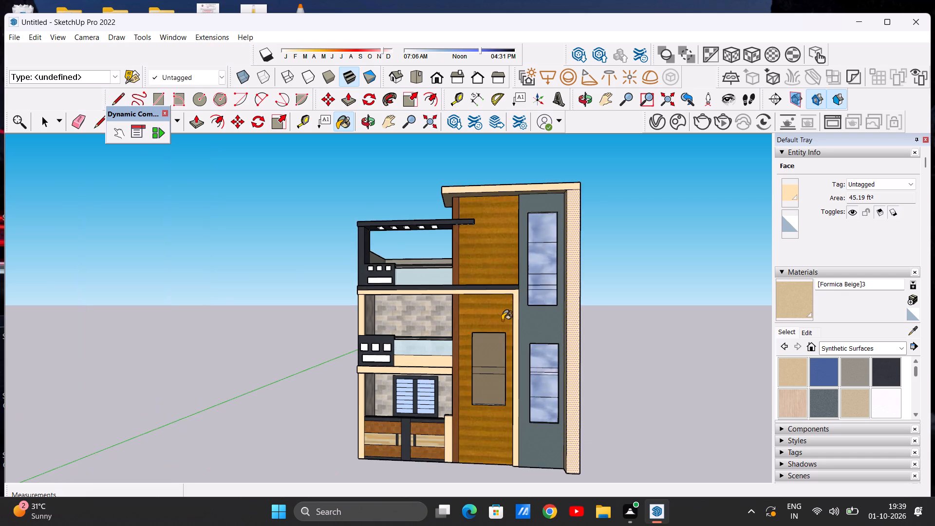
middle_click(503, 321)
scroll(503, 321, "up", 4)
middle_click_drag(503, 321, 531, 190)
middle_click_drag(510, 204, 491, 315)
scroll(540, 307, "down", 9)
middle_click_drag(509, 311, 513, 327)
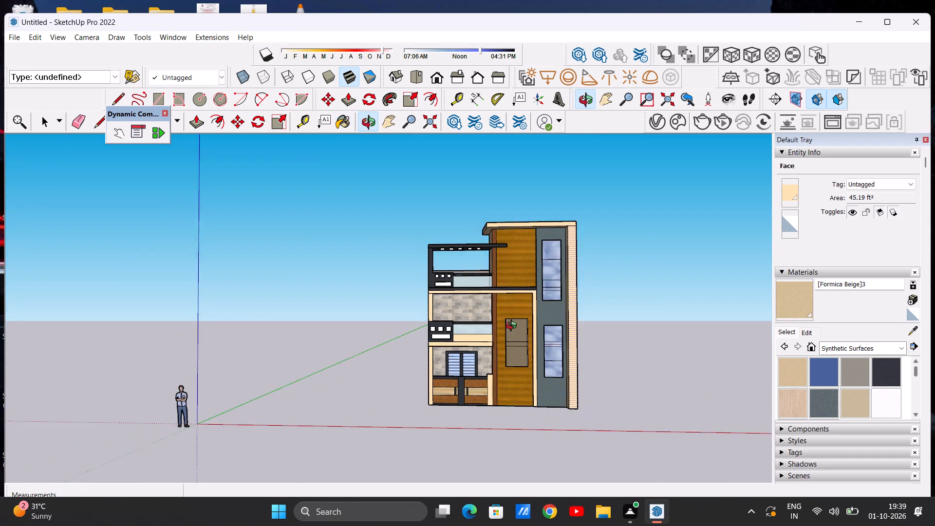
Examine the painted house from the front elevation and from the side.
middle_click_drag(513, 327, 517, 334)
scroll(528, 286, "up", 5)
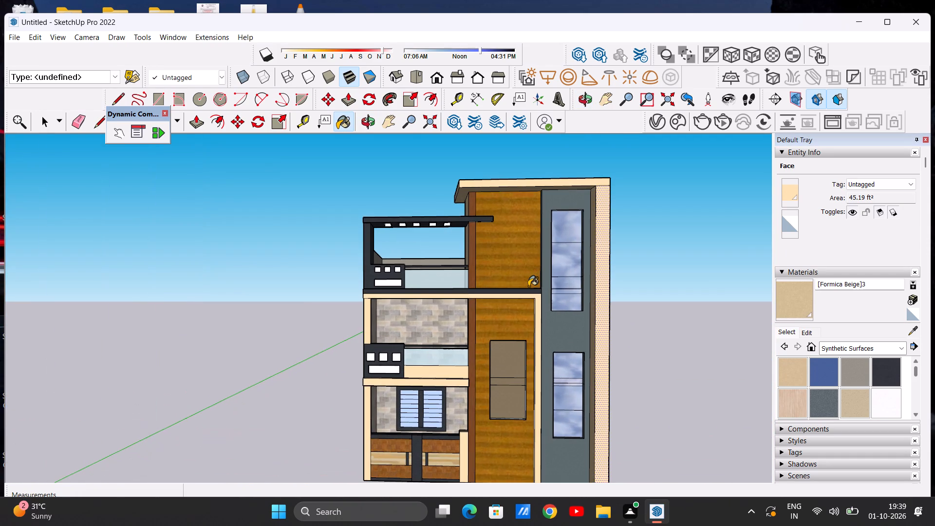
key("space")
scroll(605, 215, "down", 9)
scroll(704, 213, "up", 6)
middle_click_drag(680, 237, 706, 255)
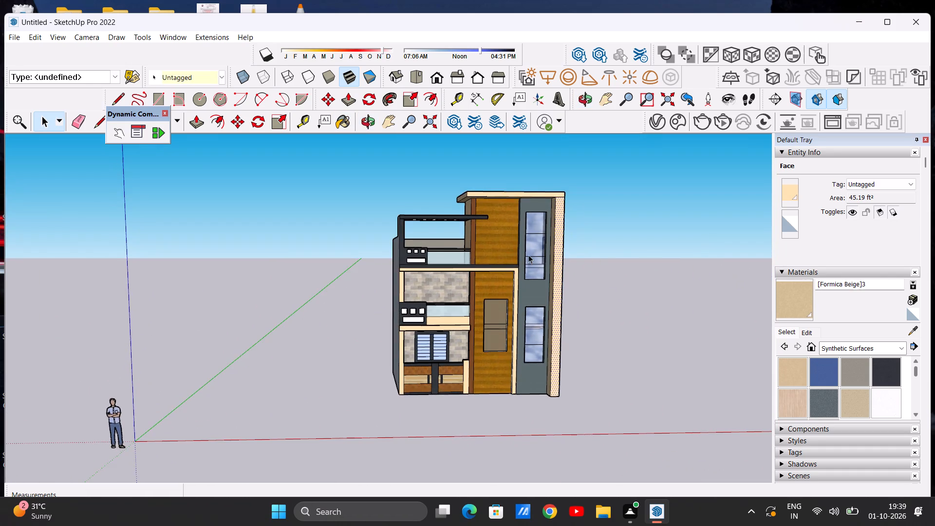
middle_click_drag(529, 255, 684, 262)
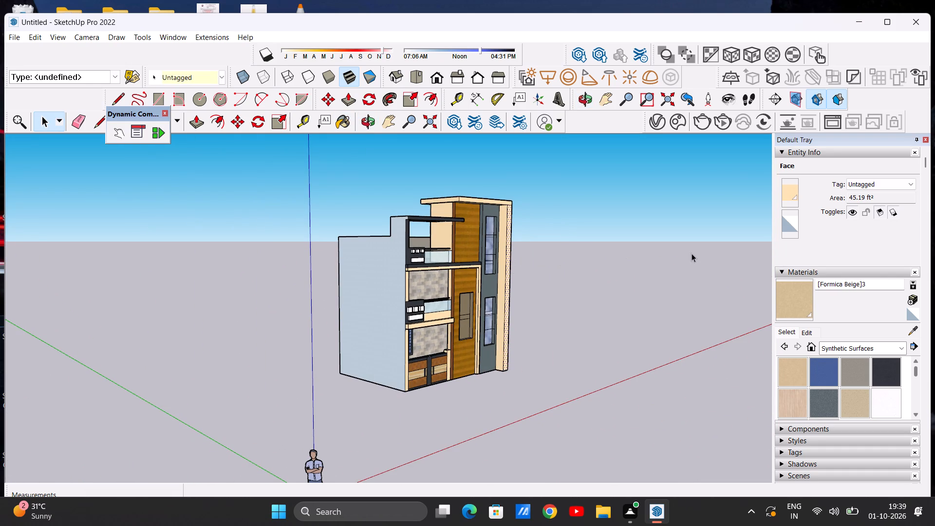
scroll(679, 256, "down", 5)
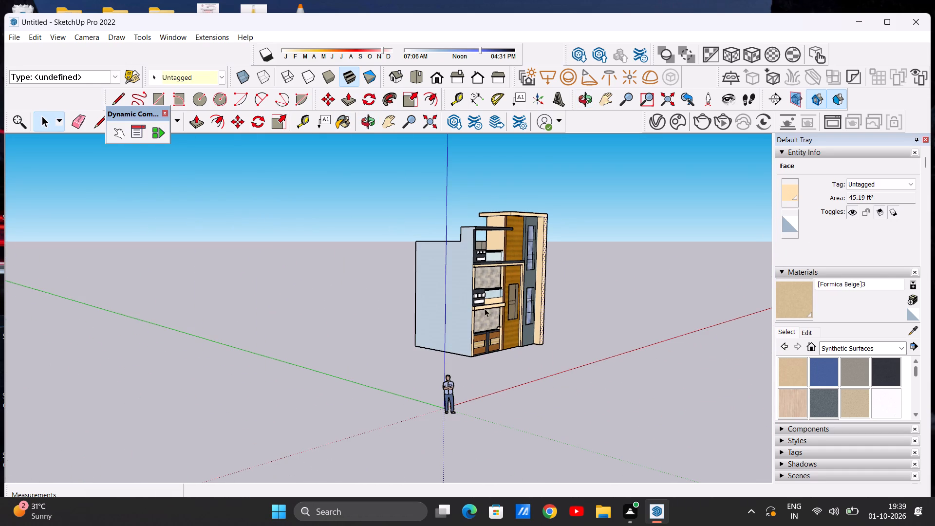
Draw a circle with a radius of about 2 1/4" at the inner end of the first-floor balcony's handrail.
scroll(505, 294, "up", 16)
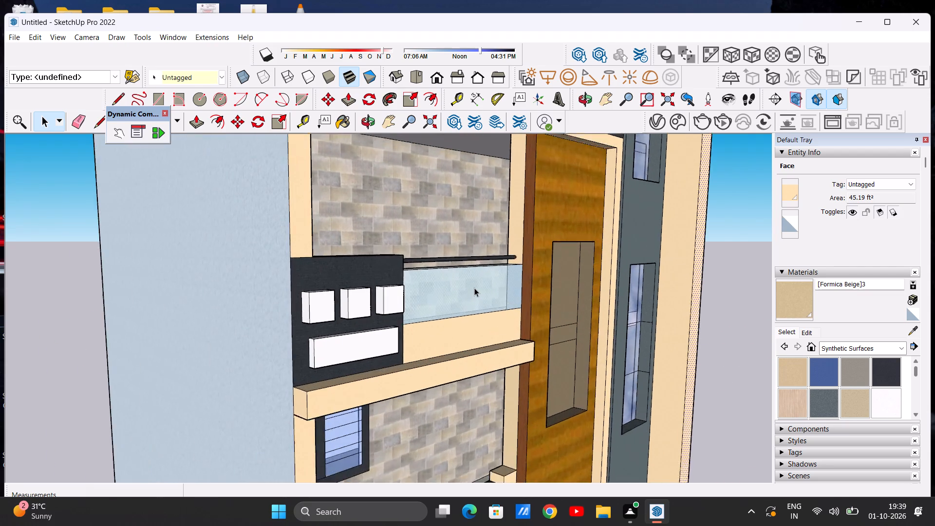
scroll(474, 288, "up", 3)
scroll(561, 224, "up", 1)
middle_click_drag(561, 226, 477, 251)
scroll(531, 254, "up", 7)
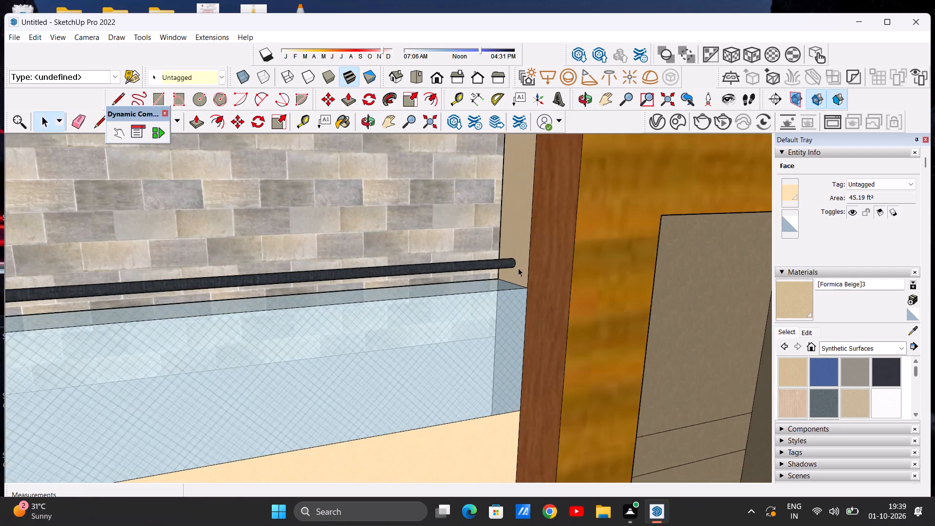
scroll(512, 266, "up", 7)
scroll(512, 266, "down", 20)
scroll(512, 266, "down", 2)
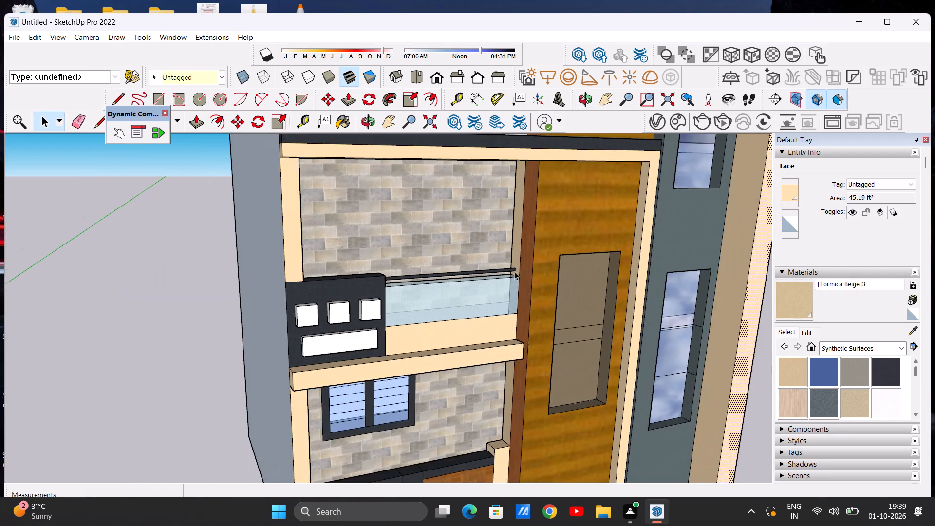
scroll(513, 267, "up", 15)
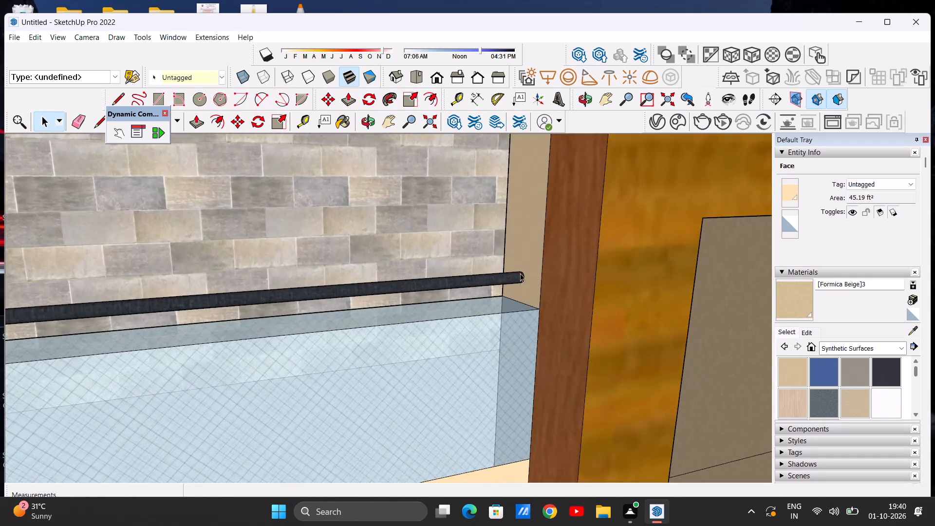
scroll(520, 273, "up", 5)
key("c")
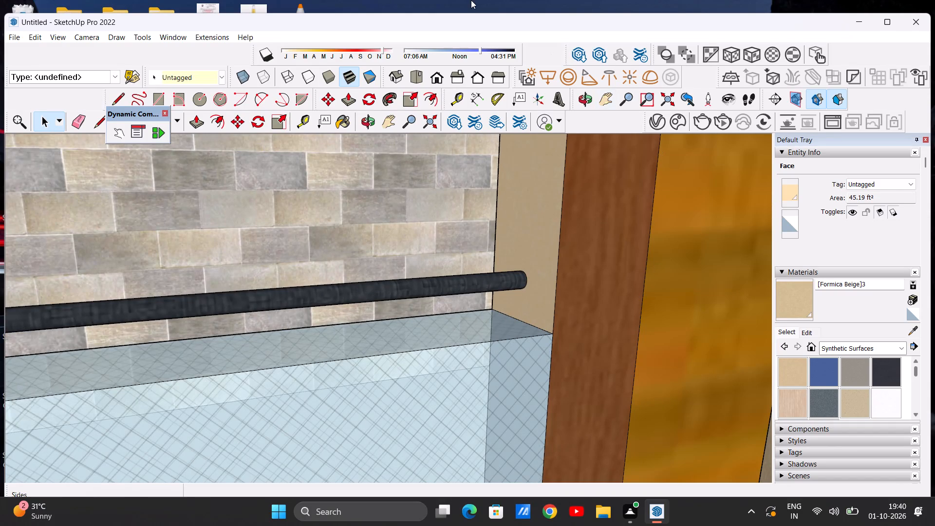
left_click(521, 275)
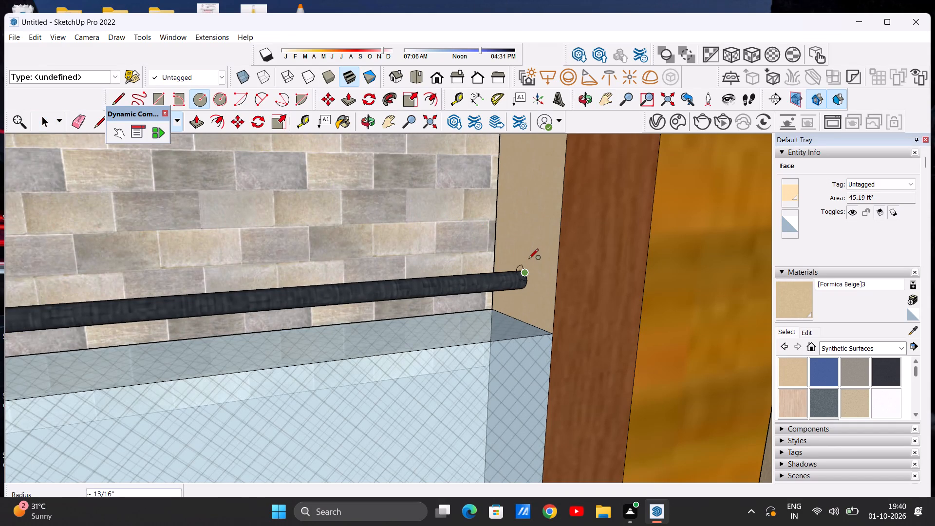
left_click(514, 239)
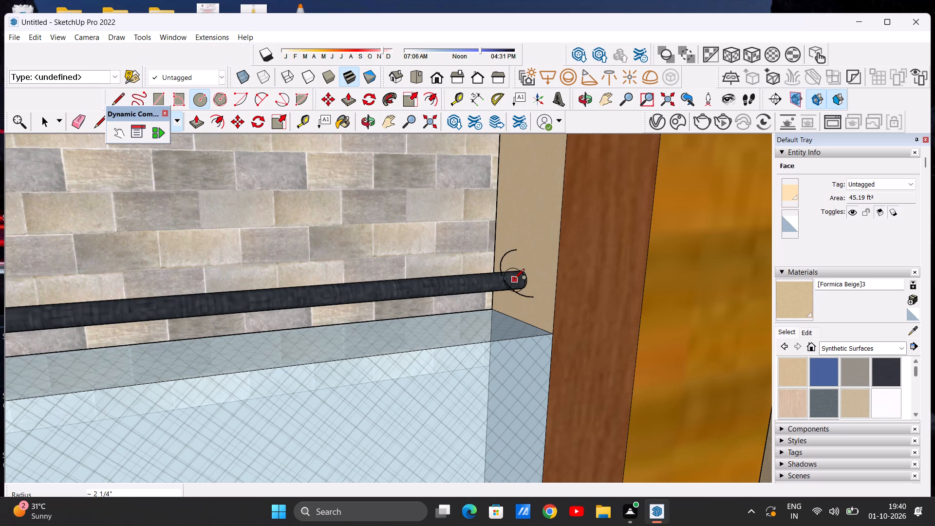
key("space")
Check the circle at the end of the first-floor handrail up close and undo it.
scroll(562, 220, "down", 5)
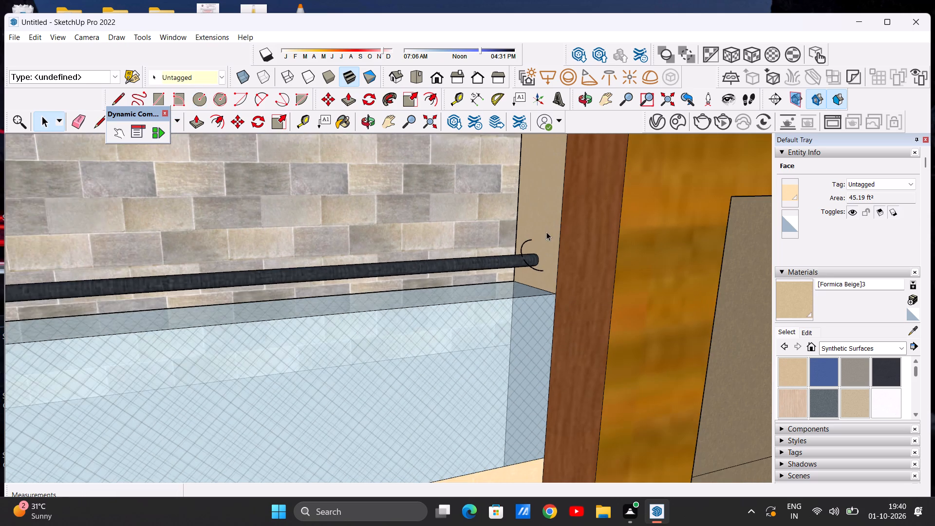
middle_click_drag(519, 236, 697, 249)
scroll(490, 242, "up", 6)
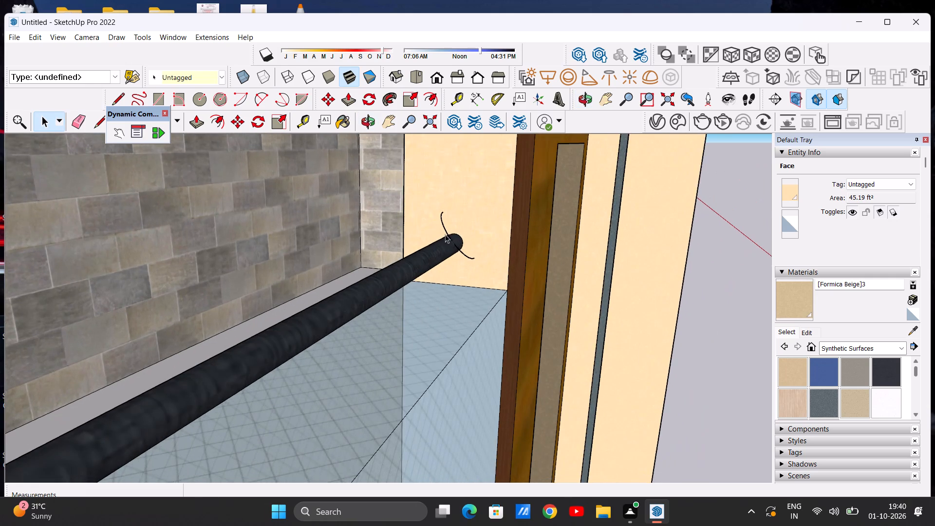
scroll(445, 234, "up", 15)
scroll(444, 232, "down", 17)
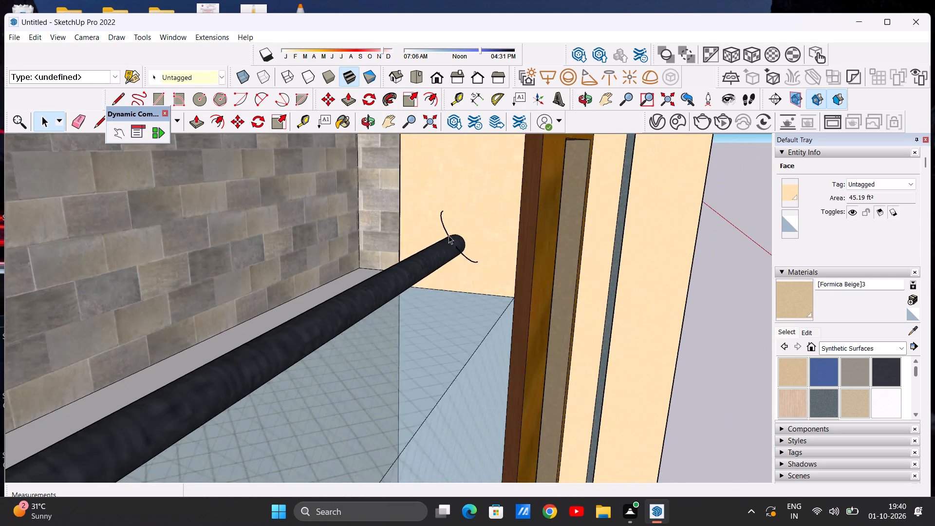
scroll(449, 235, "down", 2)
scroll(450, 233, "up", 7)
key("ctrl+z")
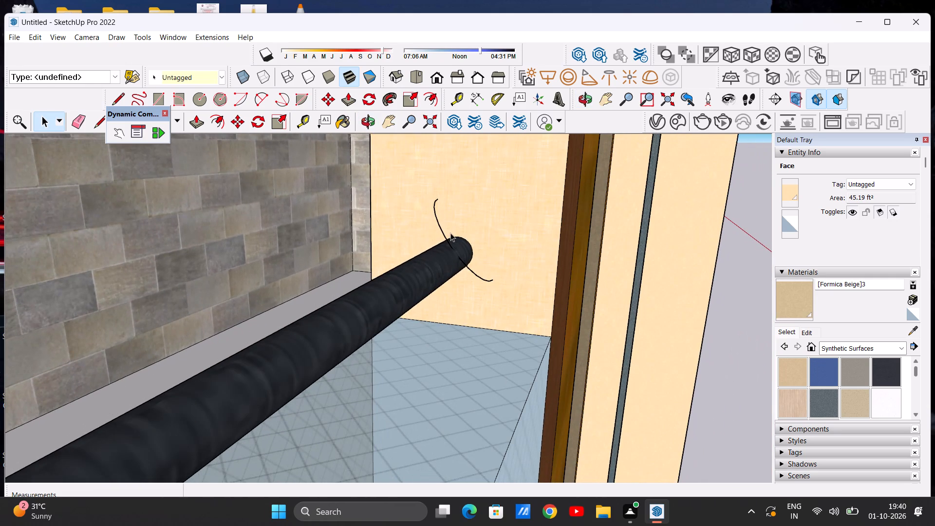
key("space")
Examine the house from both sides, the rear and the front, including the roof terrace.
scroll(463, 259, "down", 20)
scroll(463, 259, "down", 16)
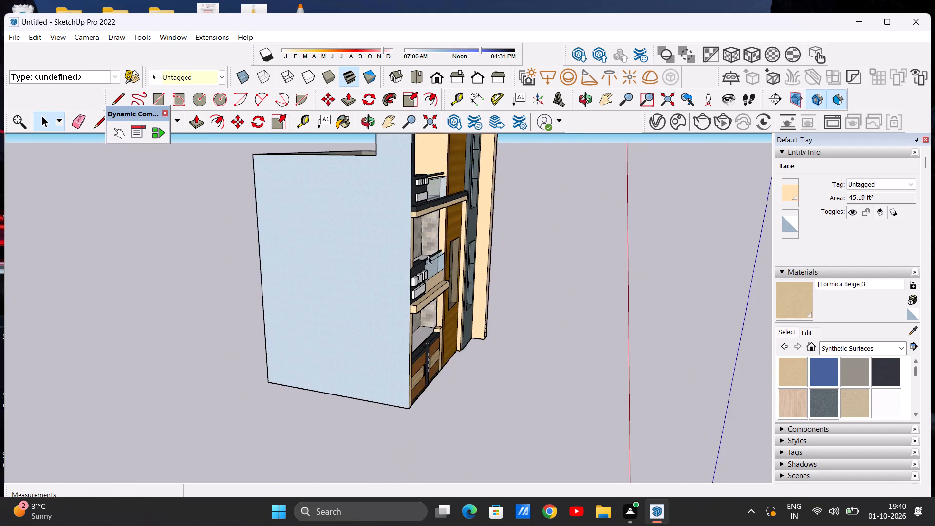
scroll(428, 256, "down", 4)
scroll(478, 253, "down", 1)
middle_click_drag(424, 255, 377, 258)
middle_click_drag(625, 230, 510, 231)
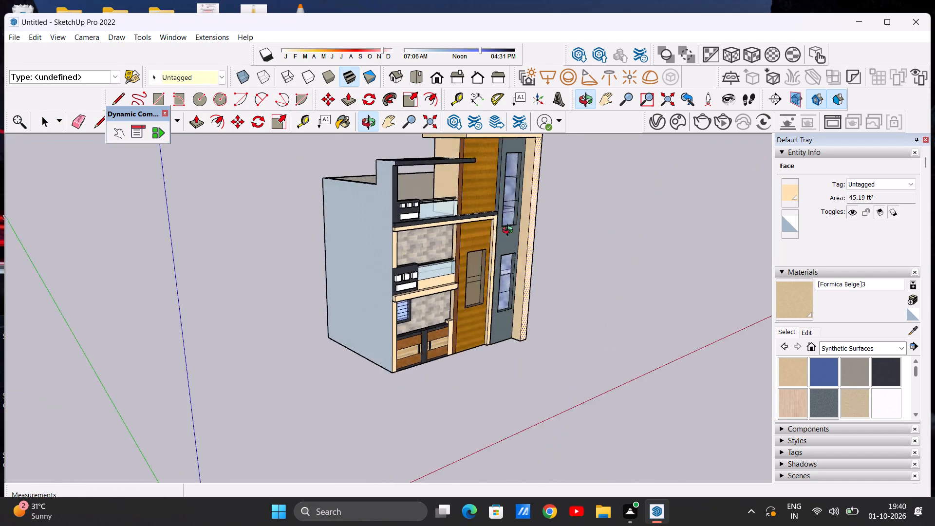
middle_click_drag(510, 231, 386, 239)
scroll(549, 223, "down", 4)
middle_click_drag(640, 232, 484, 208)
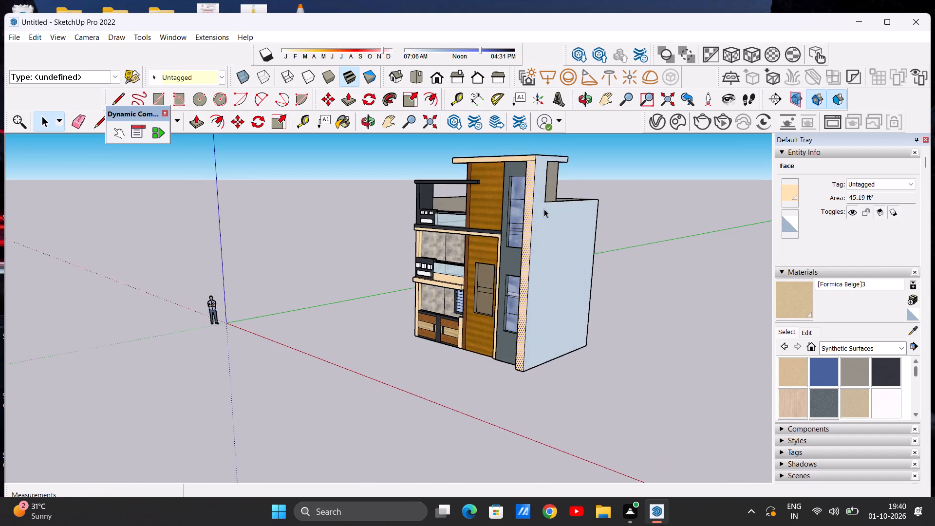
scroll(580, 212, "up", 6)
scroll(563, 213, "down", 4)
middle_click_drag(682, 211, 479, 241)
scroll(505, 232, "down", 6)
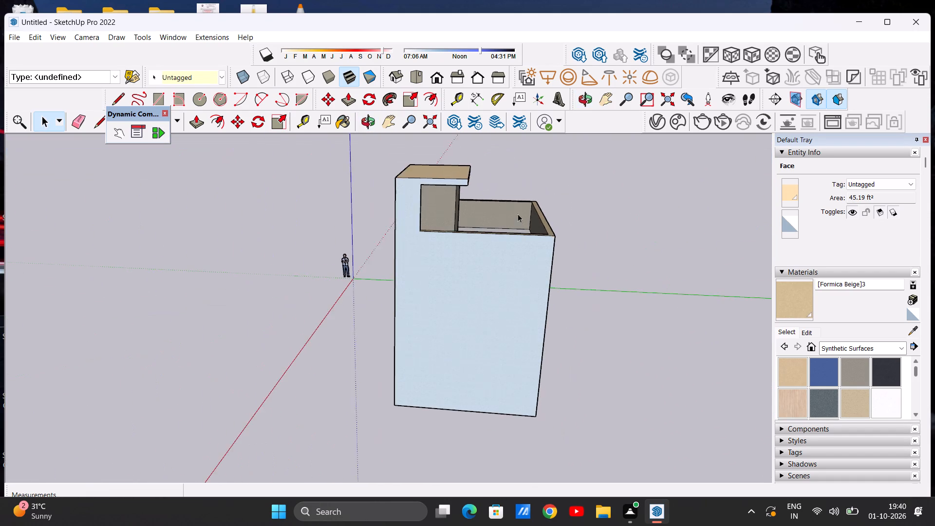
scroll(518, 214, "down", 3)
middle_click_drag(550, 271, 498, 241)
middle_click(497, 241)
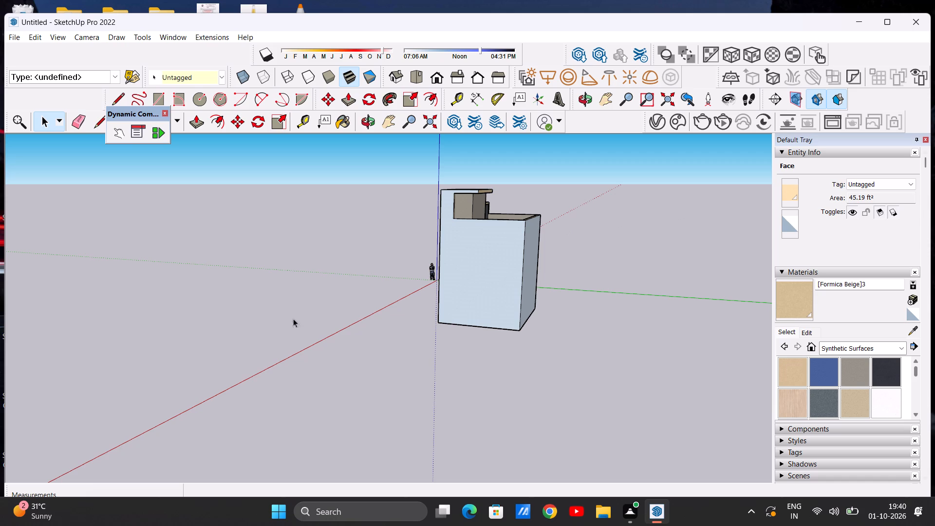
middle_click_drag(389, 296, 641, 299)
middle_click_drag(357, 299, 546, 291)
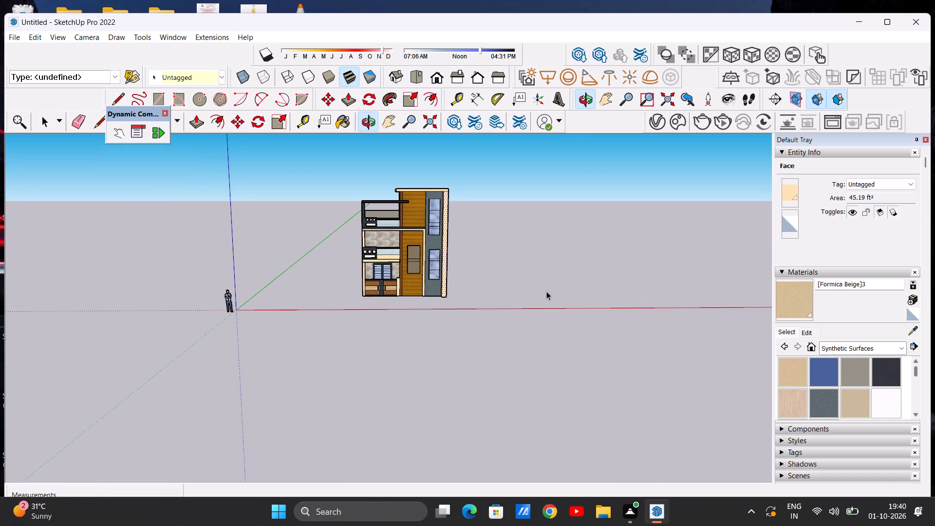
Clear the selection of the front face on the outer beige pillar.
right_click_drag(546, 291, 546, 284)
left_click(528, 263)
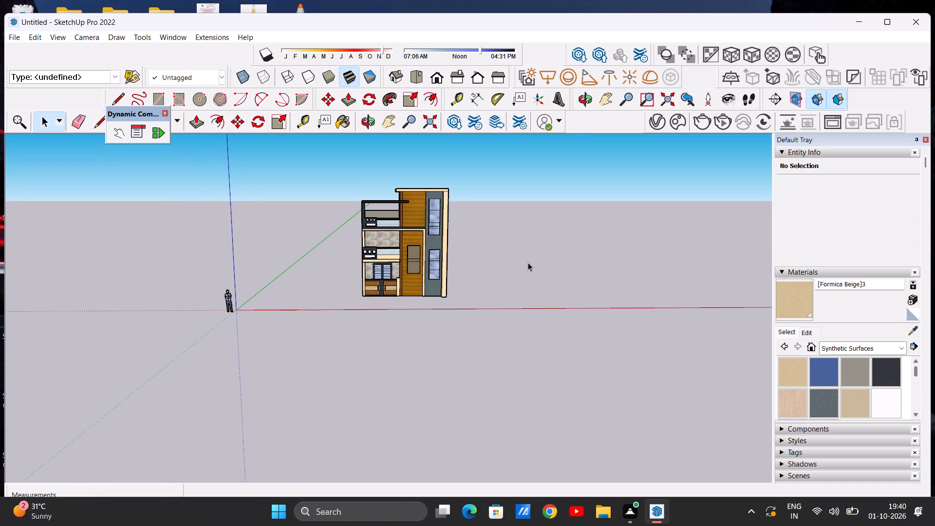
Examine the whole front elevation from a distance and closer up.
scroll(528, 263, "up", 8, "ctrl")
scroll(528, 263, "down", 13, "ctrl")
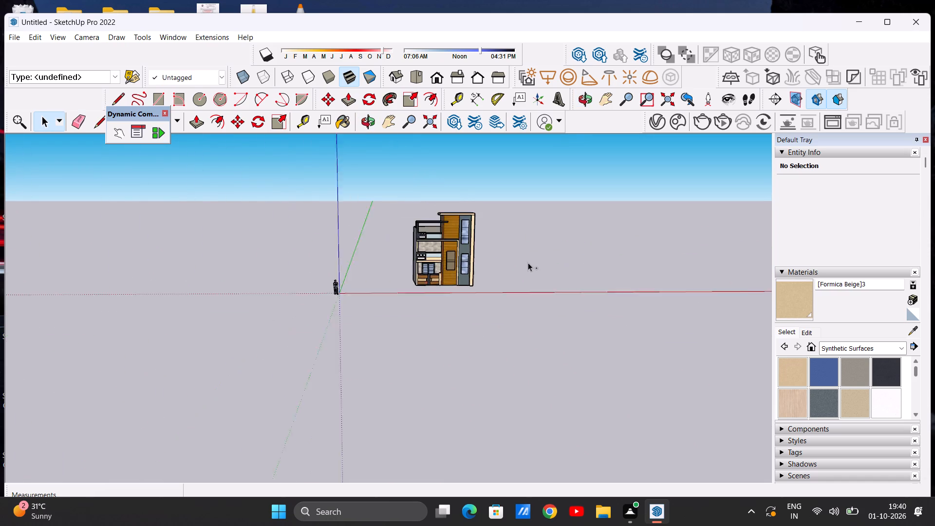
scroll(528, 263, "down", 3, "ctrl")
scroll(528, 263, "up", 1, "ctrl")
scroll(528, 263, "down", 5, "ctrl")
left_click(414, 244)
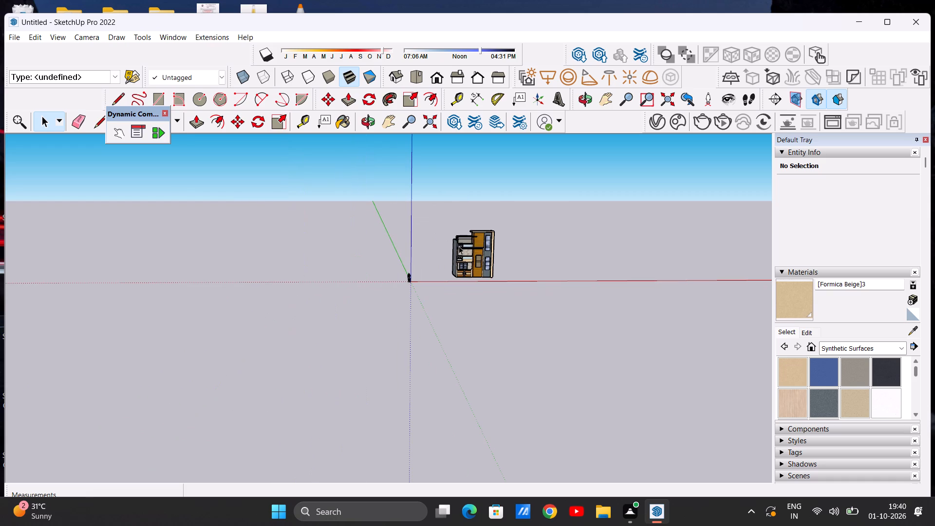
scroll(494, 242, "up", 12, "ctrl")
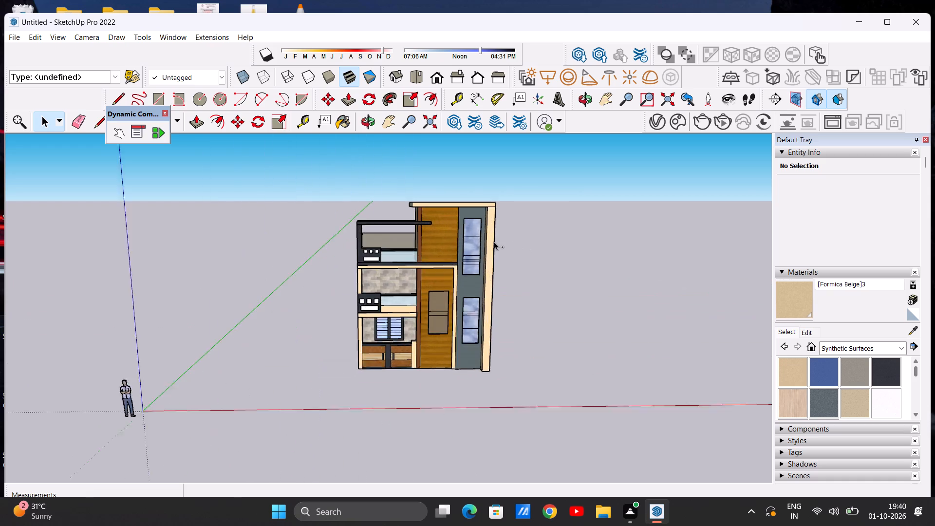
scroll(494, 242, "up", 5, "ctrl")
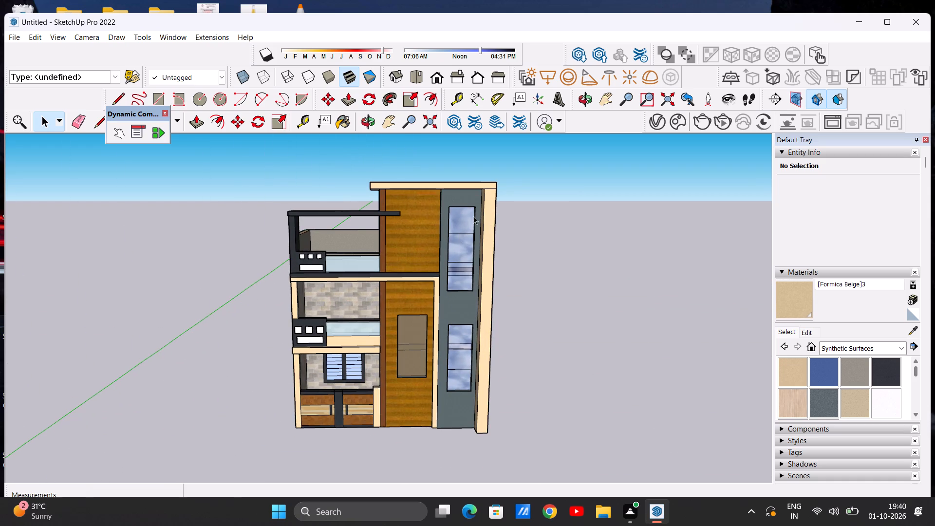
Examine the front facade's balconies, pergola and tall windows, and the plain side wall of the house.
scroll(377, 252, "up", 1, "ctrl")
scroll(377, 252, "down", 4, "ctrl")
scroll(377, 252, "up", 10, "ctrl")
scroll(377, 252, "down", 8, "ctrl")
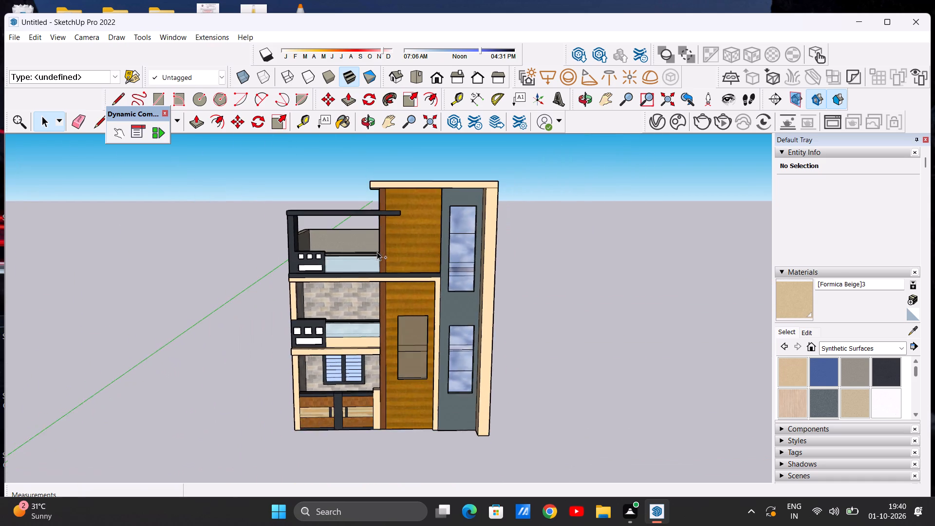
scroll(377, 252, "down", 1, "ctrl")
scroll(377, 252, "up", 10, "ctrl")
scroll(377, 252, "down", 9, "ctrl")
scroll(377, 252, "up", 2, "ctrl")
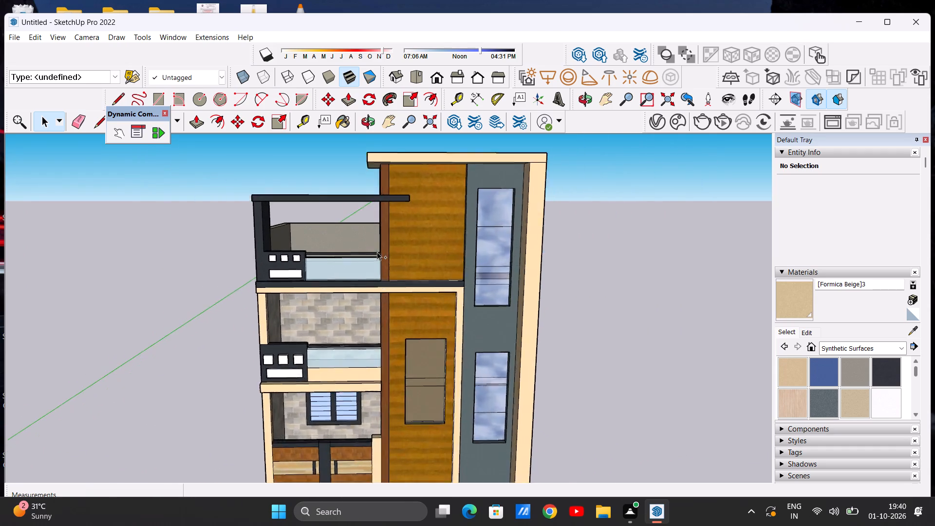
scroll(377, 252, "up", 8, "ctrl")
scroll(377, 252, "down", 4, "ctrl")
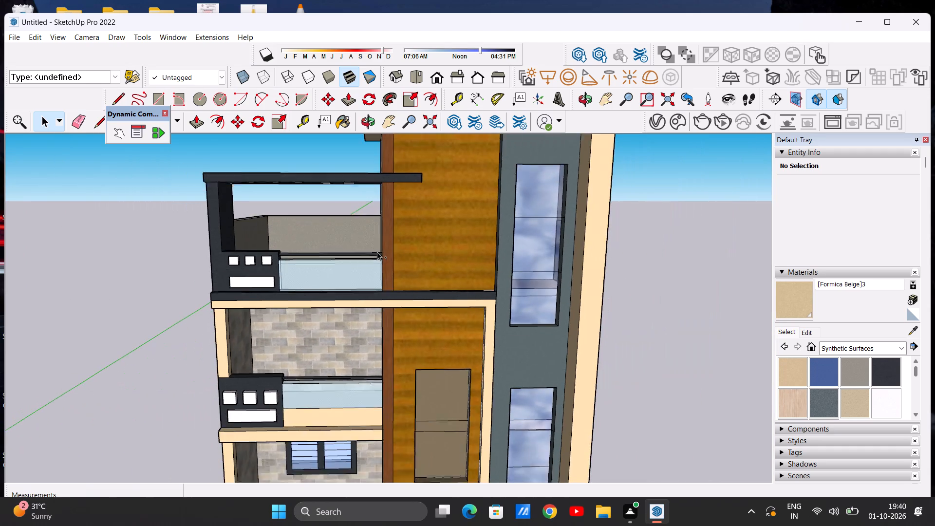
scroll(377, 252, "down", 5, "ctrl")
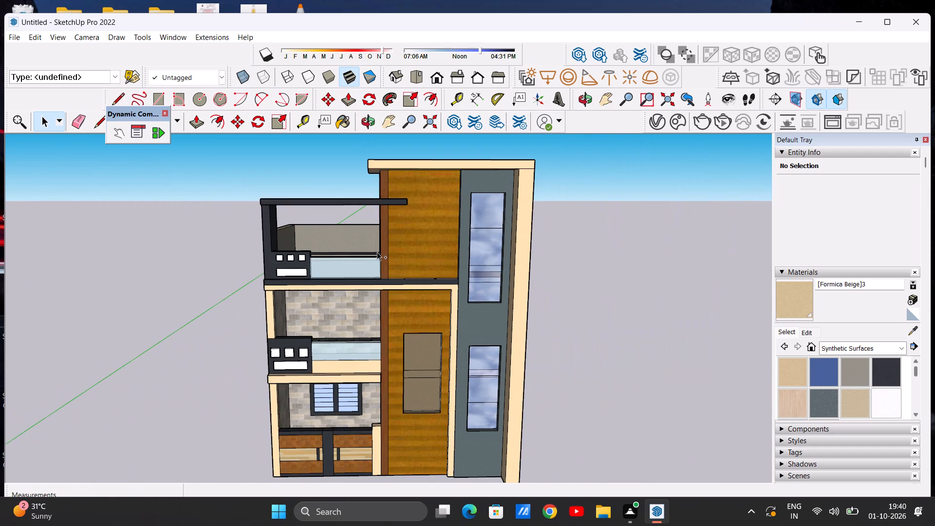
scroll(377, 252, "down", 2, "ctrl")
scroll(377, 252, "up", 2, "ctrl")
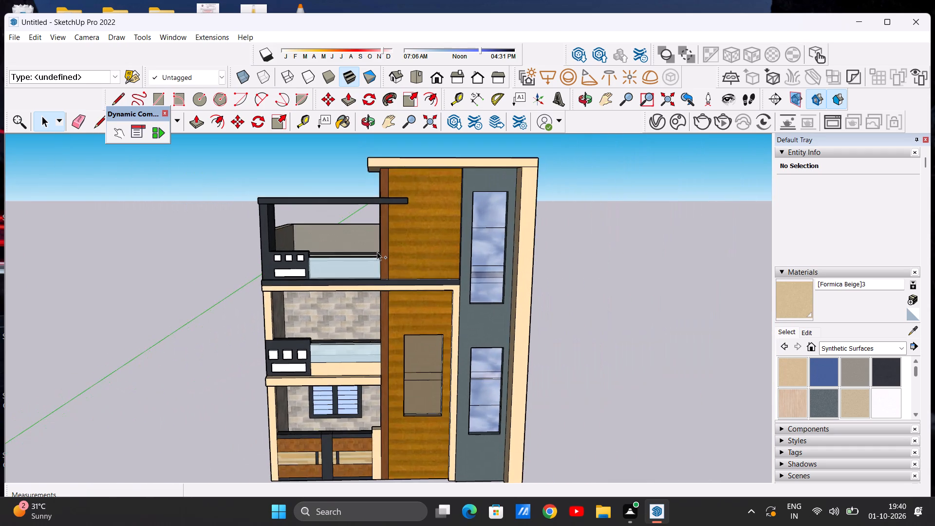
scroll(377, 252, "down", 2, "ctrl")
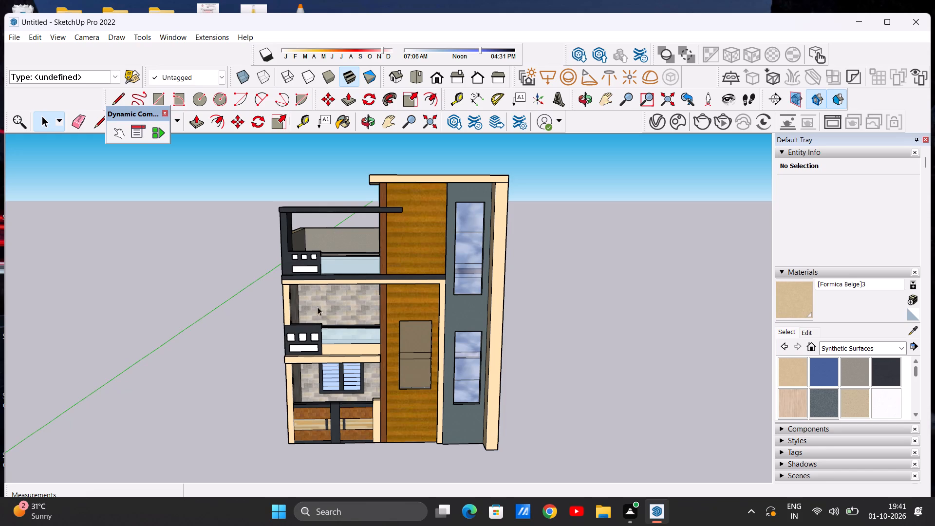
scroll(334, 299, "down", 9)
scroll(295, 310, "up", 7)
middle_click_drag(288, 304, 596, 272)
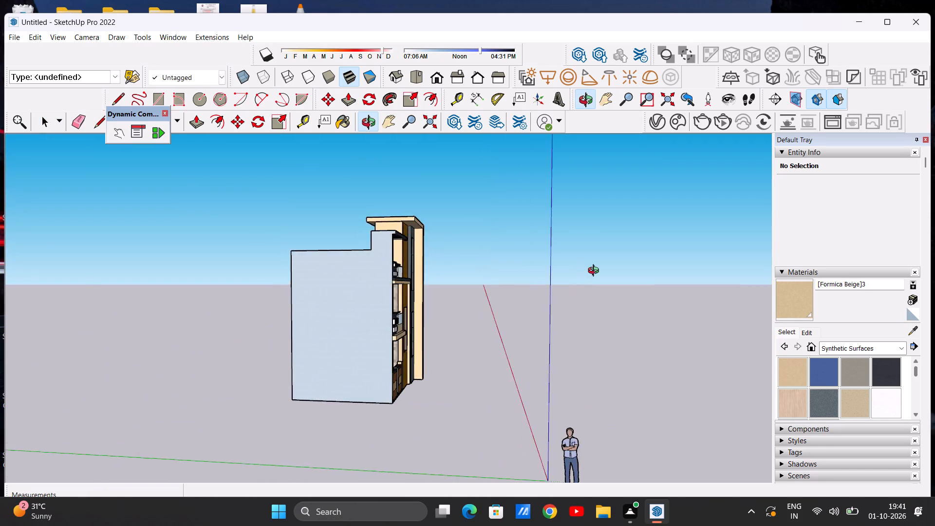
Examine the house's plain side walls, front facade and roof terrace.
middle_click_drag(596, 272, 211, 298)
middle_click_drag(513, 288, 364, 297)
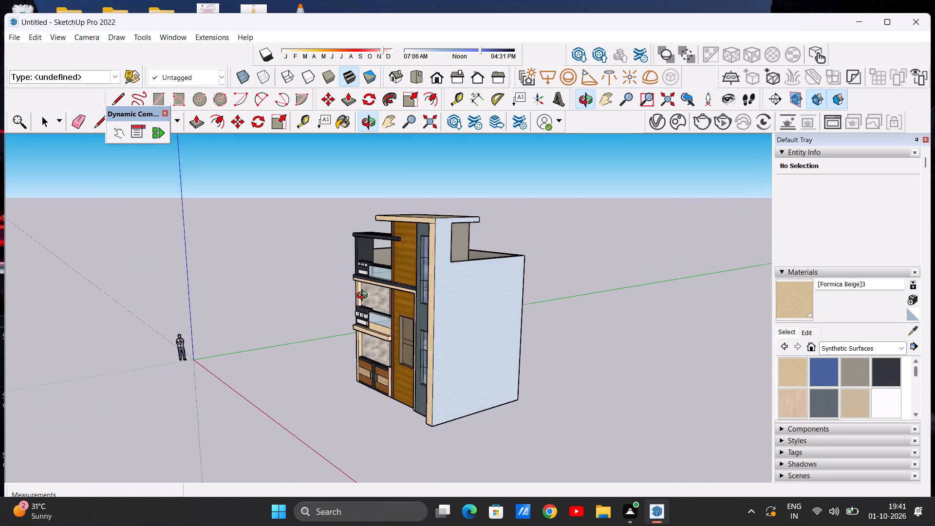
middle_click_drag(364, 297, 293, 302)
middle_click_drag(482, 289, 399, 309)
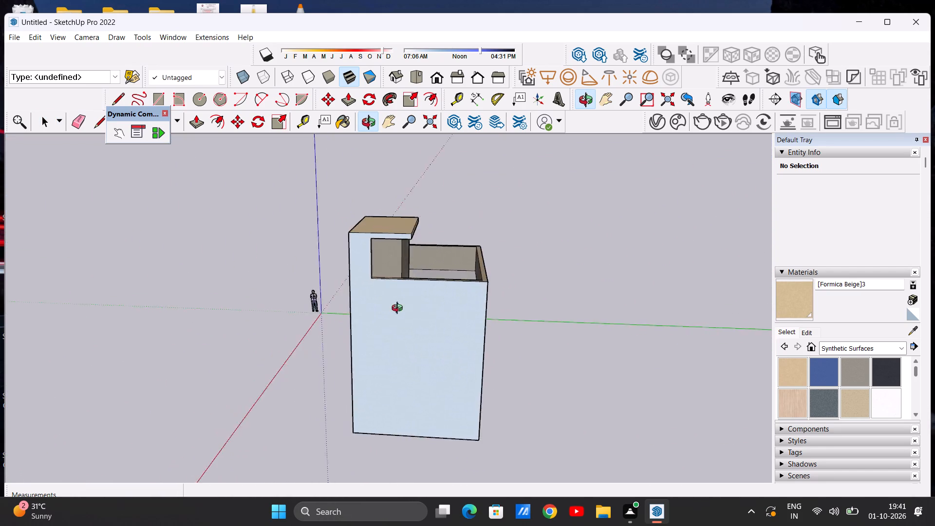
middle_click_drag(399, 309, 621, 249)
middle_click_drag(618, 254, 505, 295)
scroll(406, 309, "up", 8)
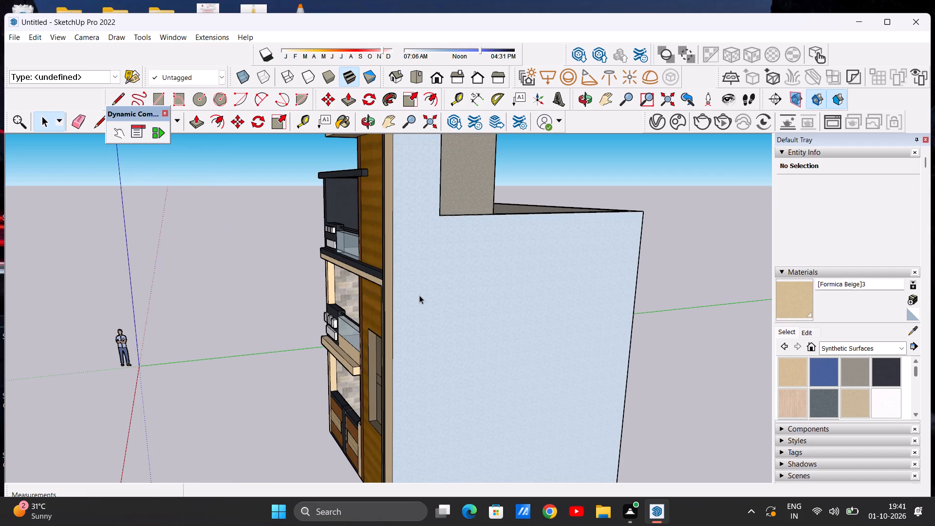
Open the Carpet, Fabrics, Leathers, Textiles material collection and look through its swatches for a balcony floor finish.
left_click(906, 351)
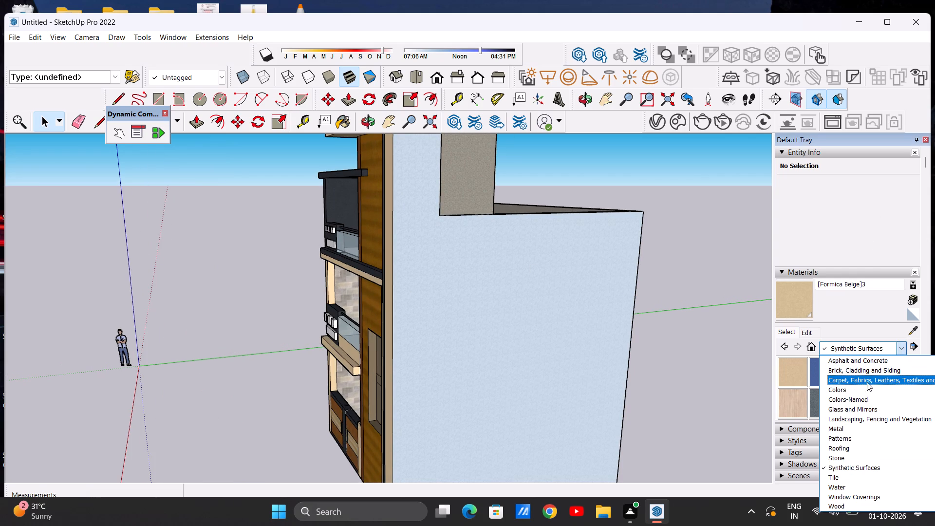
left_click(864, 377)
scroll(759, 346, "down", 2)
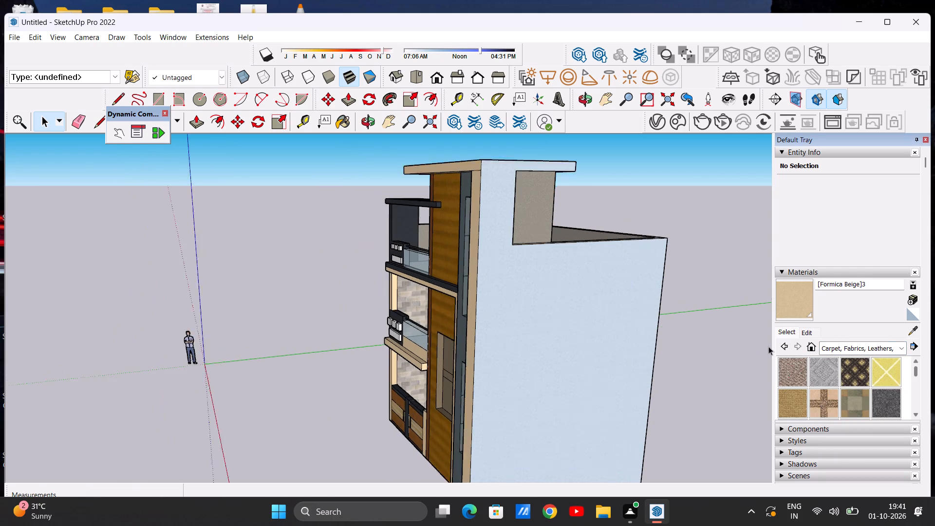
scroll(768, 346, "down", 3)
scroll(784, 334, "up", 1)
scroll(785, 335, "down", 2)
scroll(679, 314, "down", 6)
middle_click_drag(525, 335, 636, 377)
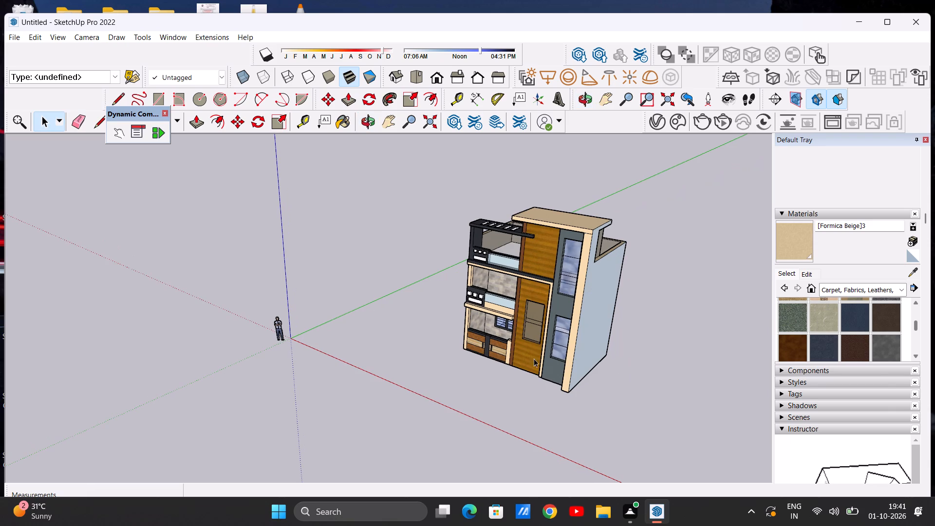
scroll(498, 303, "up", 1)
middle_click_drag(500, 309, 508, 366)
scroll(499, 285, "up", 10)
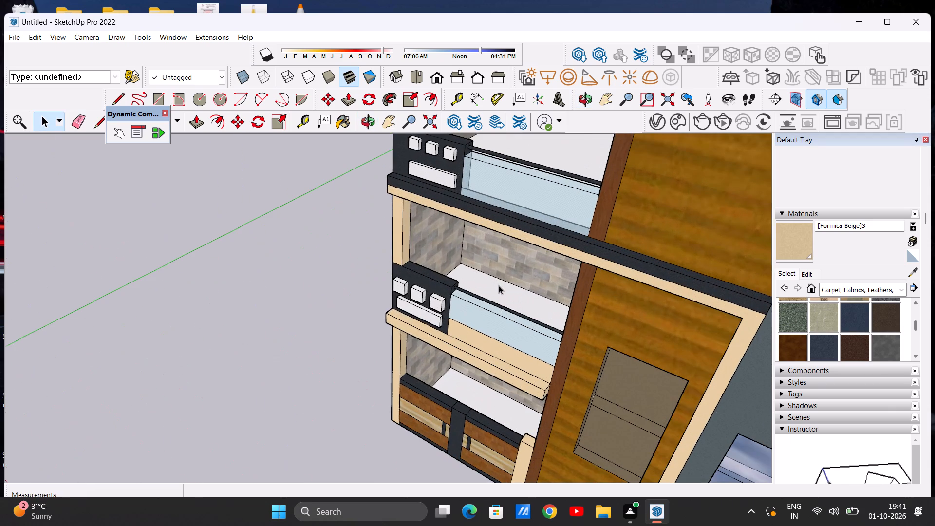
scroll(840, 326, "down", 1)
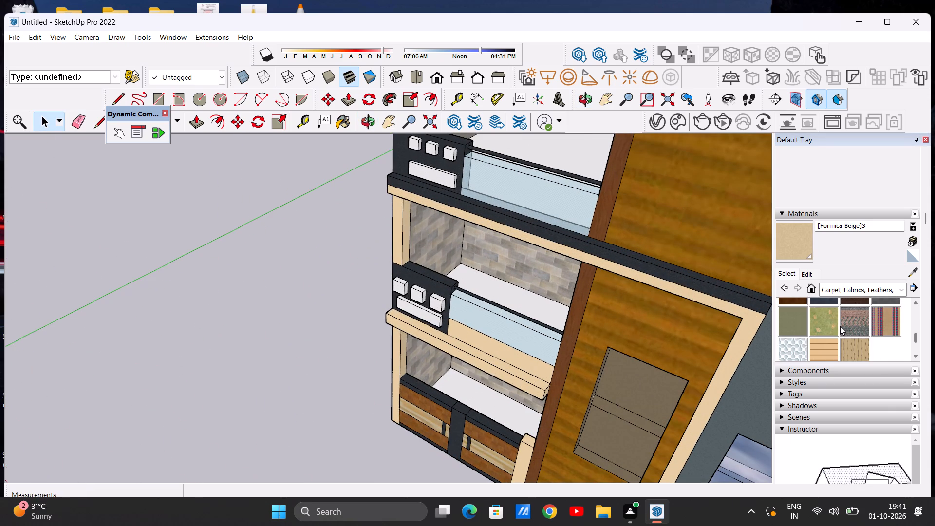
scroll(840, 326, "up", 2)
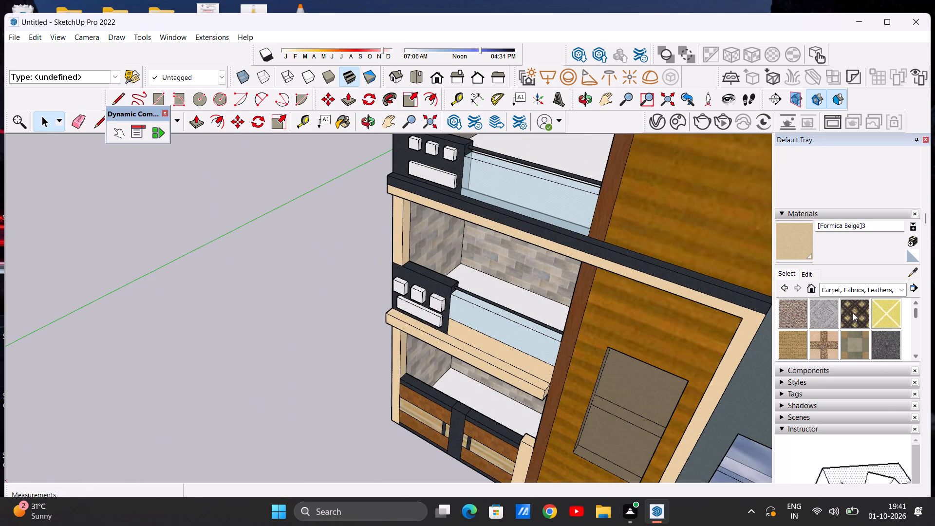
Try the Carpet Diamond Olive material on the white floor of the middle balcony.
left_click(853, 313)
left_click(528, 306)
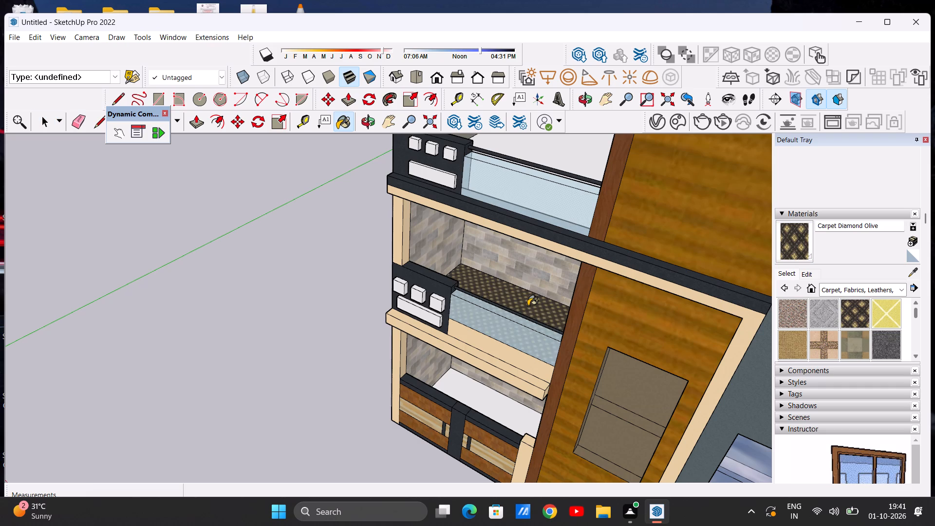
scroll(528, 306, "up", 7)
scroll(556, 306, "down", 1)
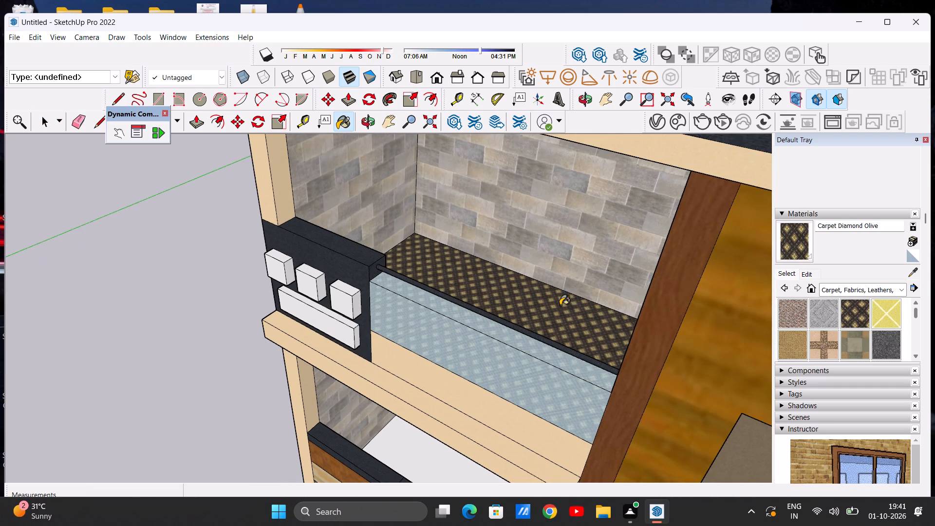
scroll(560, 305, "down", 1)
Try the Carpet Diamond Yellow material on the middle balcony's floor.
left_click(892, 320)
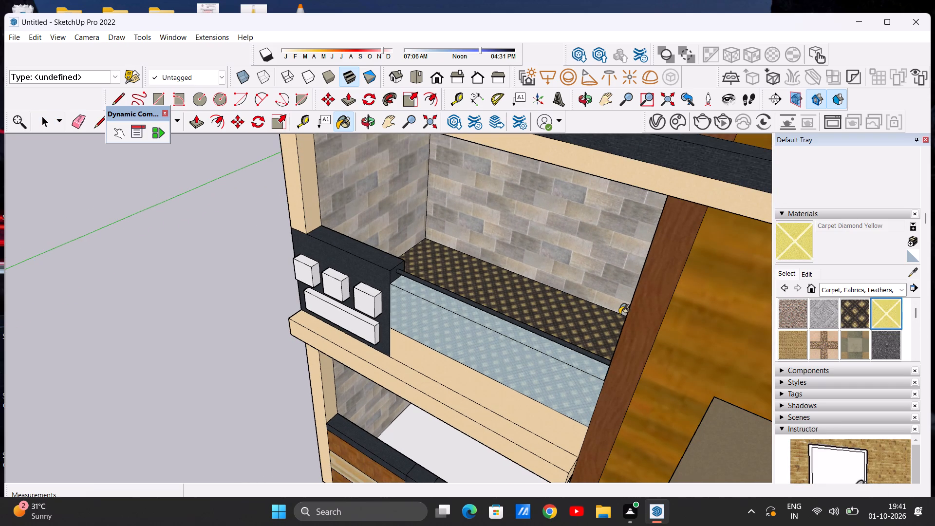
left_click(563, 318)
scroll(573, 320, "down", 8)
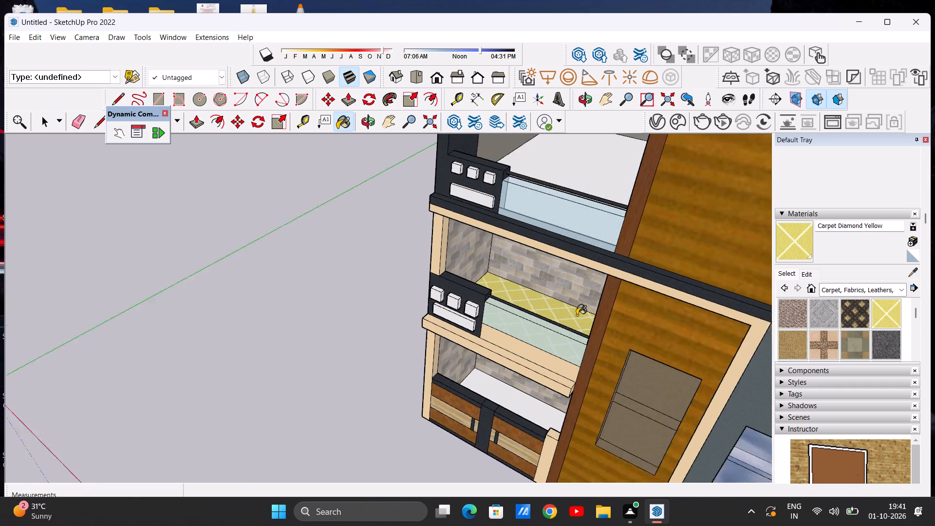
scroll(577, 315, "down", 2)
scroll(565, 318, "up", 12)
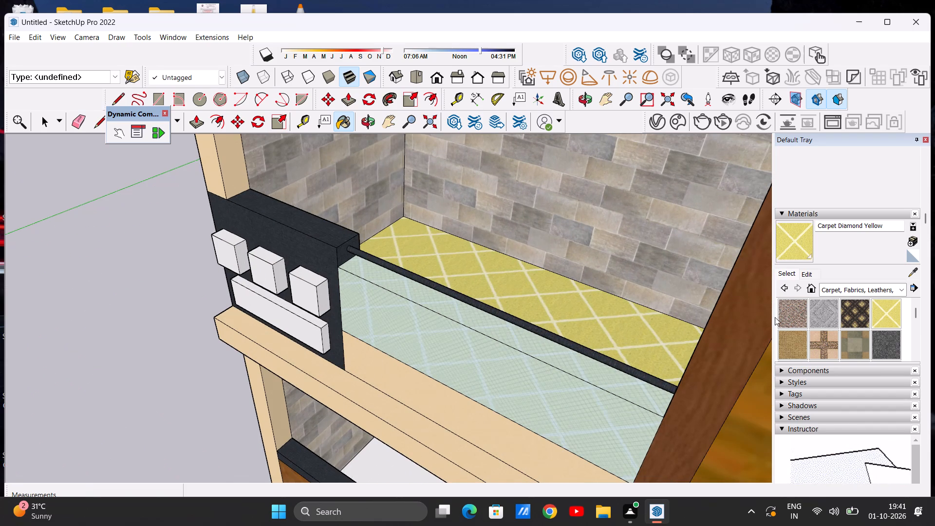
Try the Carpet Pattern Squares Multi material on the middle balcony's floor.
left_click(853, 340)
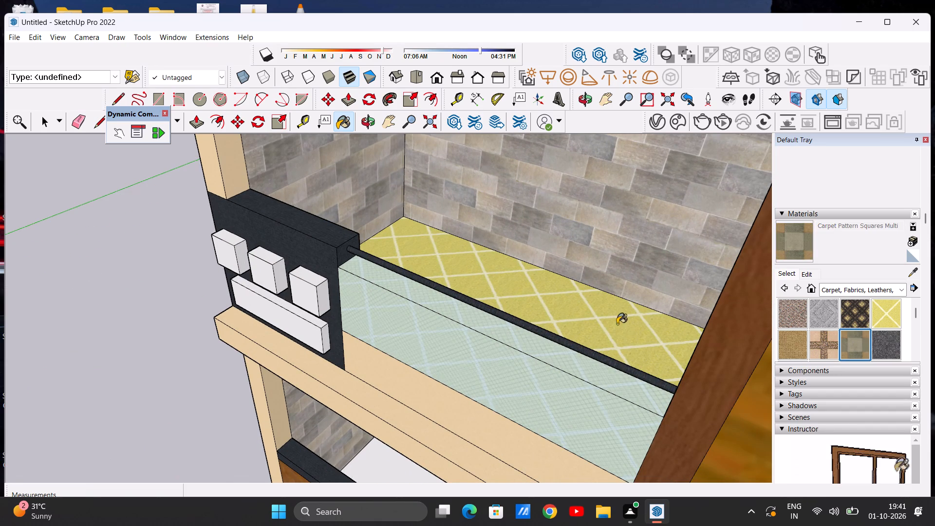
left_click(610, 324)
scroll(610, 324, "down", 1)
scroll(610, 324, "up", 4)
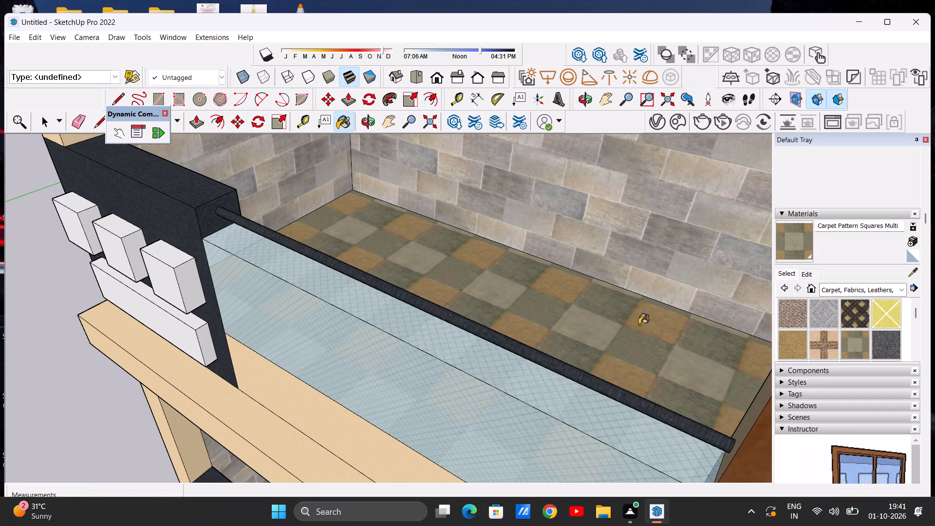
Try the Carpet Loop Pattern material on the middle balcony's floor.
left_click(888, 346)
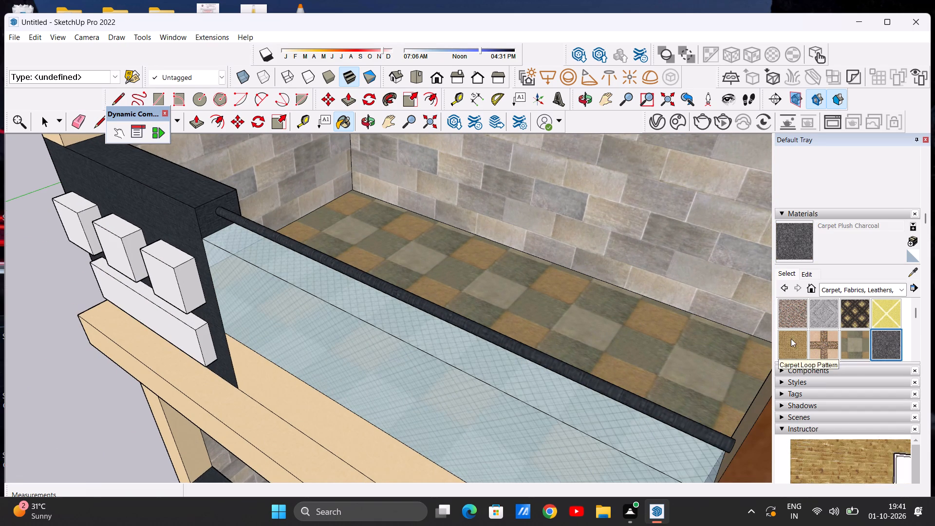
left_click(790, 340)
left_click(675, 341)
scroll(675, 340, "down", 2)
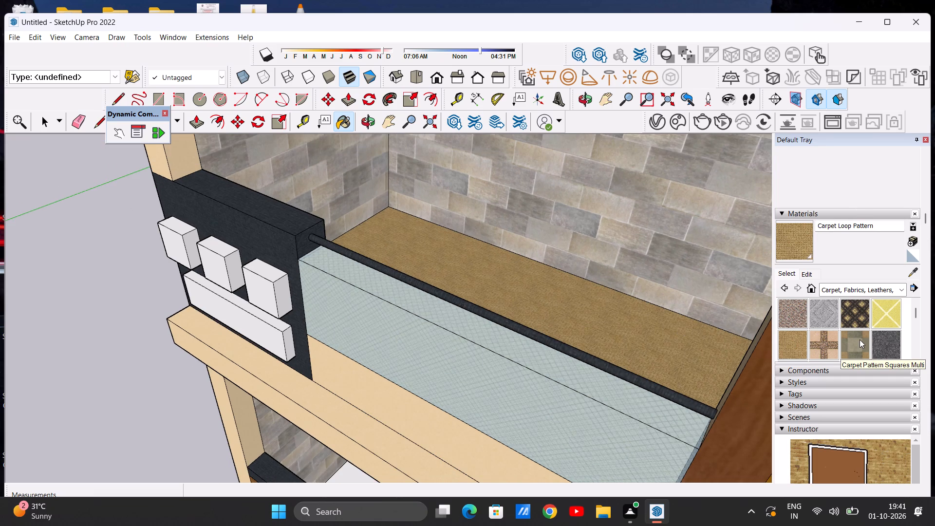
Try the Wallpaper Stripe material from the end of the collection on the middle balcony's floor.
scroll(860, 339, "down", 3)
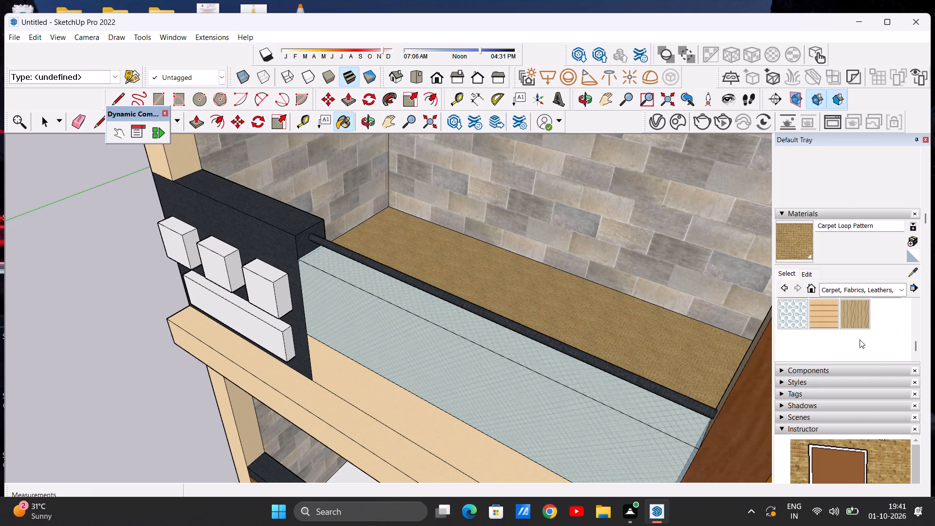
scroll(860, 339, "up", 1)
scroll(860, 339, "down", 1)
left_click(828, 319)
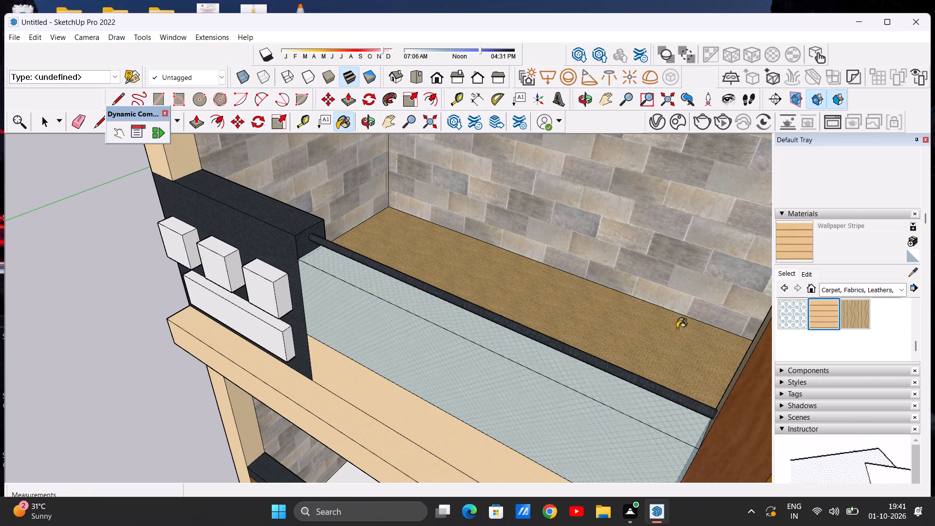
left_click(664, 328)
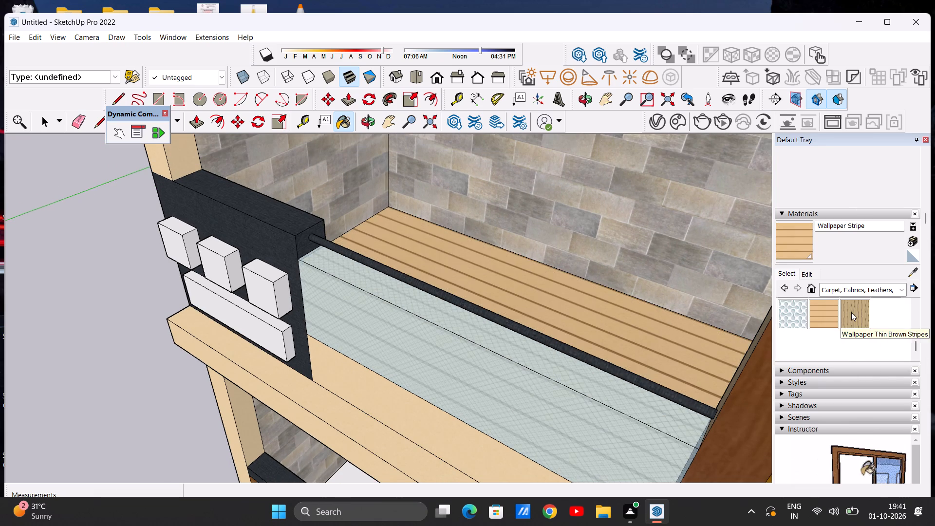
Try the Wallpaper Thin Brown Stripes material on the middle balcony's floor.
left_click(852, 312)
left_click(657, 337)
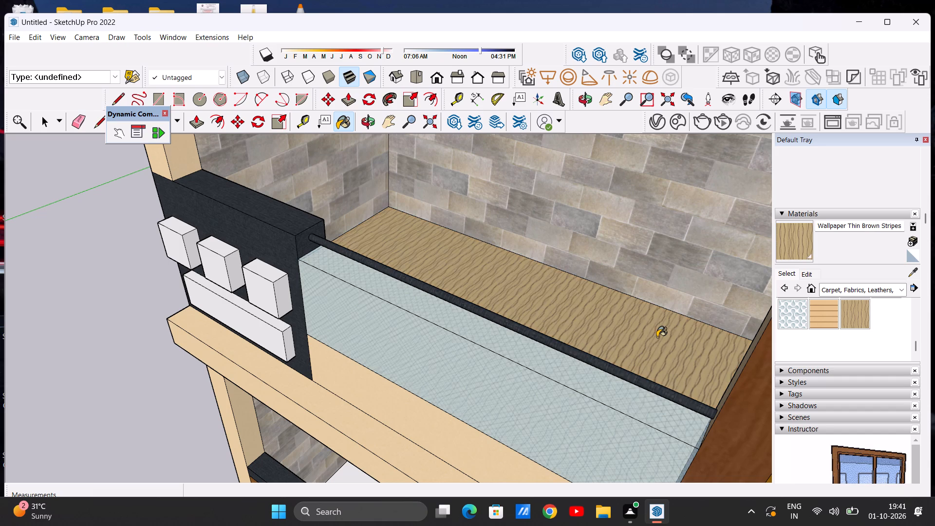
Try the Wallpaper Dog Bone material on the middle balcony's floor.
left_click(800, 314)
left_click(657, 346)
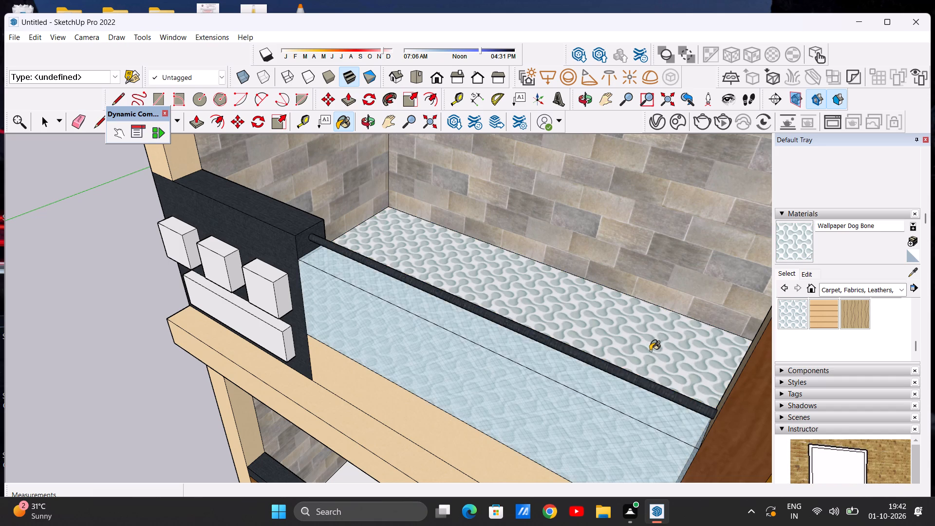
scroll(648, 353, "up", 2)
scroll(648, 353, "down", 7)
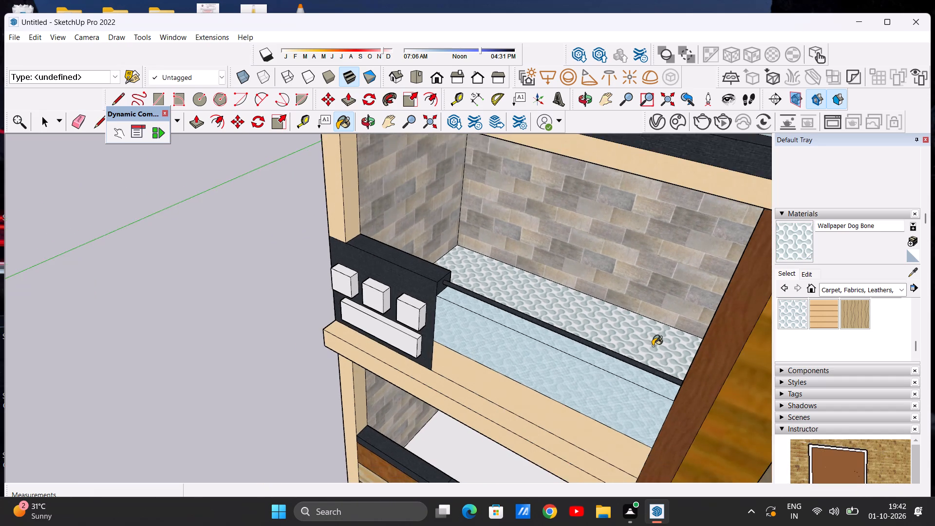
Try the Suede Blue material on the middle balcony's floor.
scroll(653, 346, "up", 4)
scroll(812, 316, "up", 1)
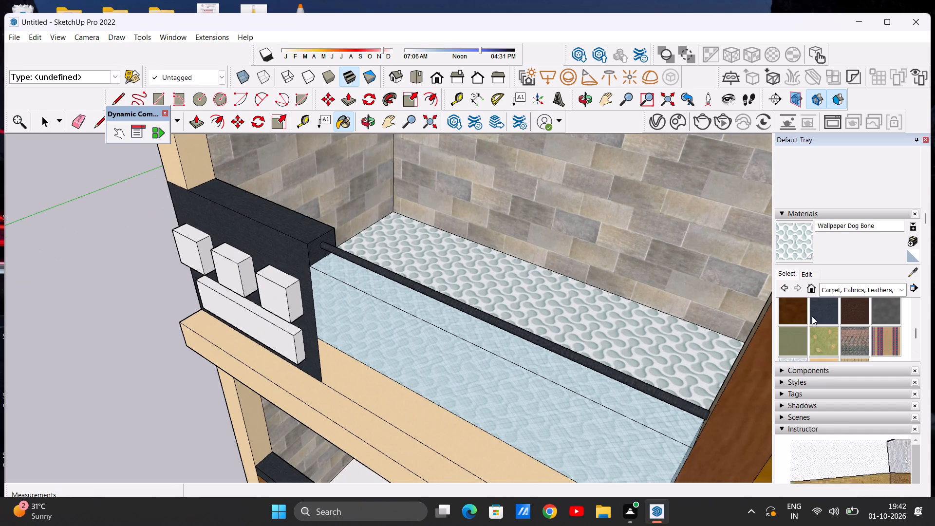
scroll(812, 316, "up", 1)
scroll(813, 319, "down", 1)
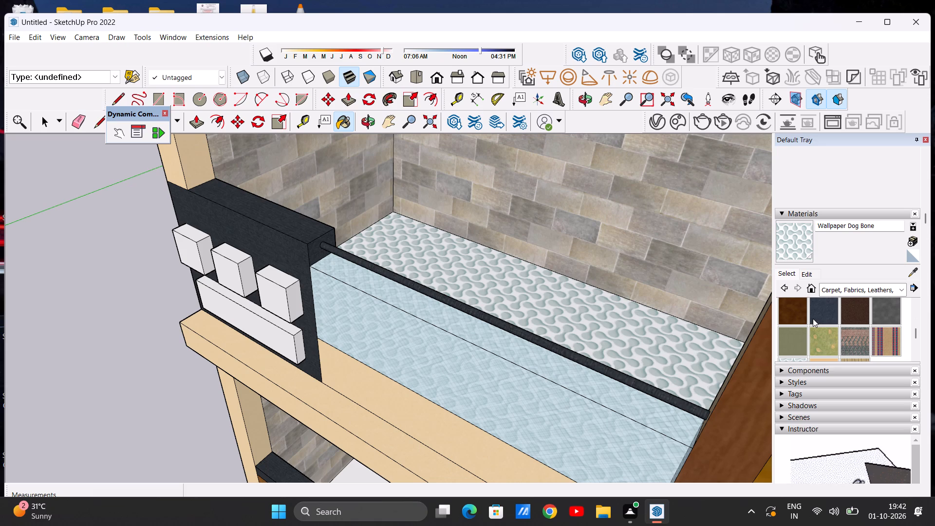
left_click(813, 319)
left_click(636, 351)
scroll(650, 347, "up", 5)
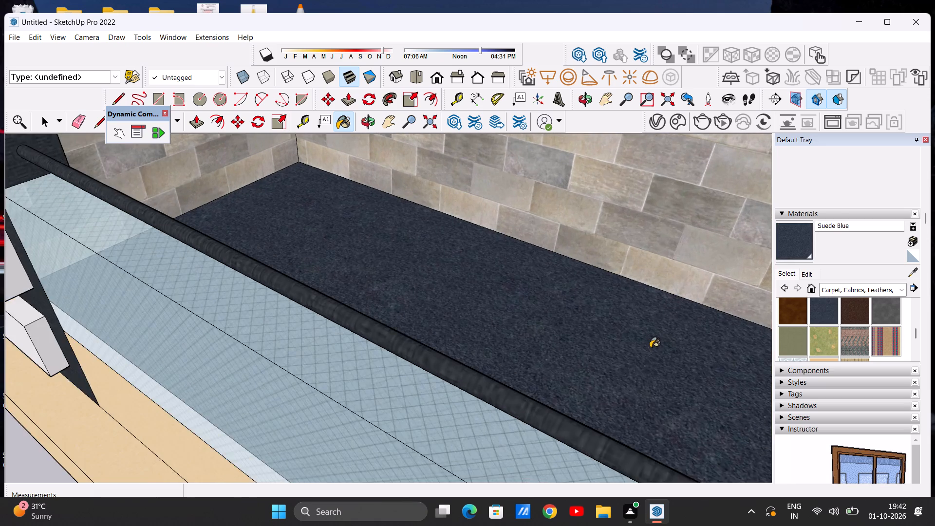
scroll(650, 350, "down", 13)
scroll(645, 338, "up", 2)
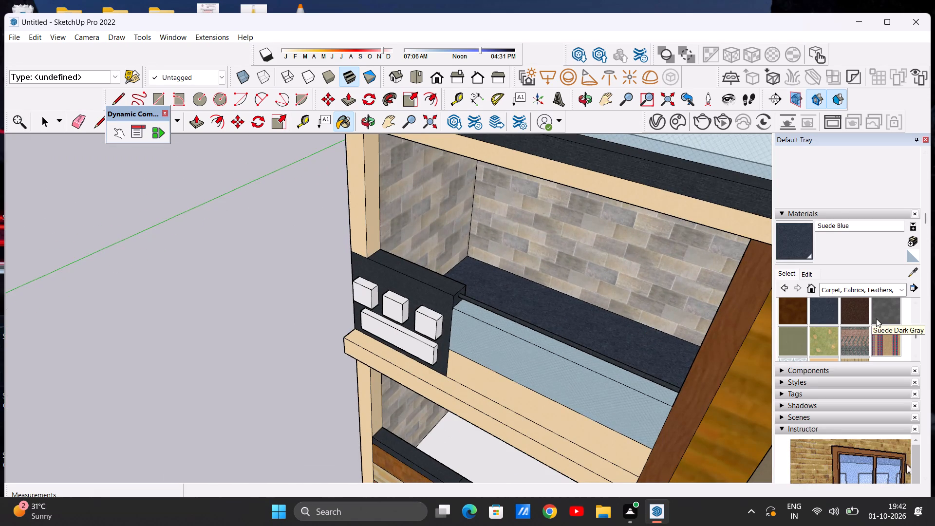
Paint the middle balcony's floor with the Carpet Diamond Olive material.
scroll(876, 319, "up", 2)
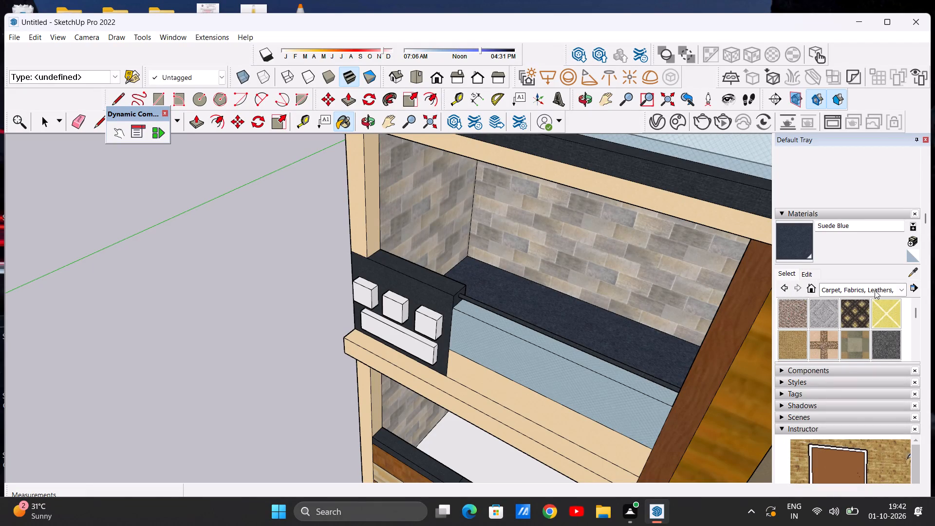
left_click(850, 312)
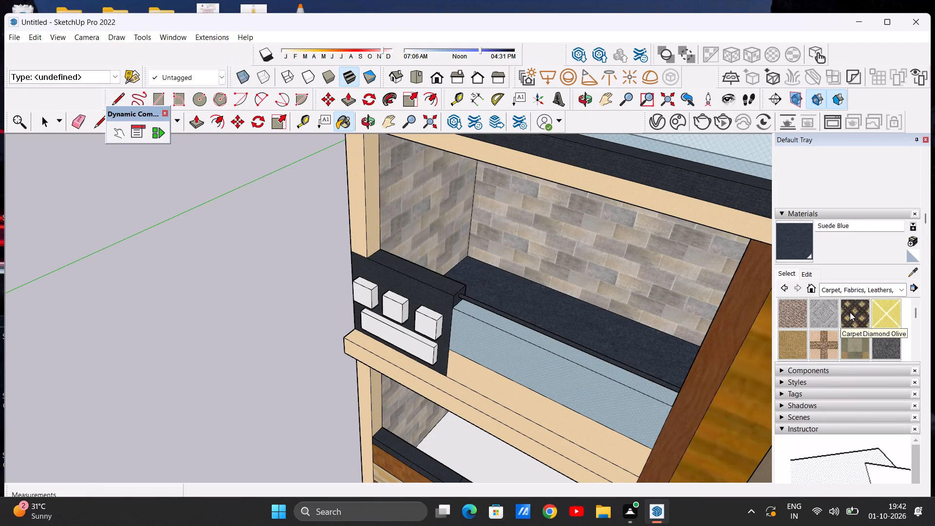
left_click(589, 331)
scroll(599, 337, "up", 7)
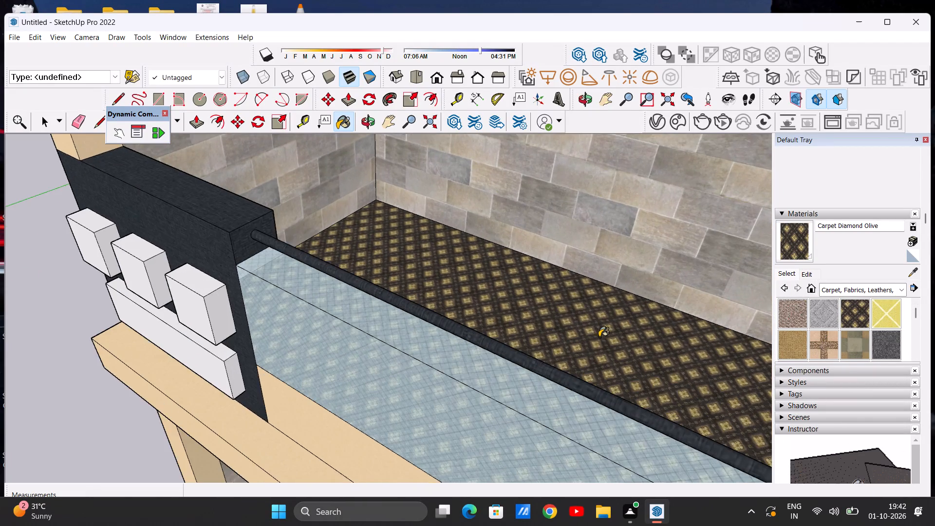
scroll(592, 330, "down", 17)
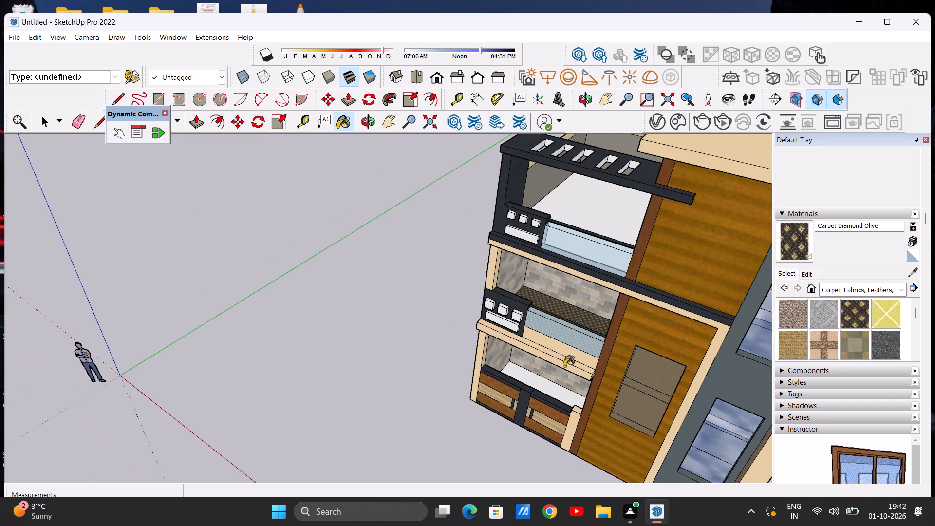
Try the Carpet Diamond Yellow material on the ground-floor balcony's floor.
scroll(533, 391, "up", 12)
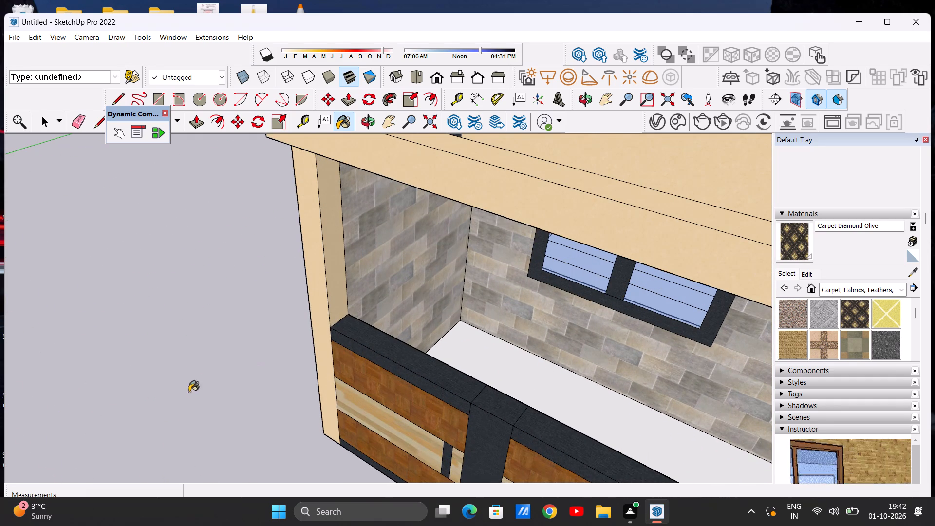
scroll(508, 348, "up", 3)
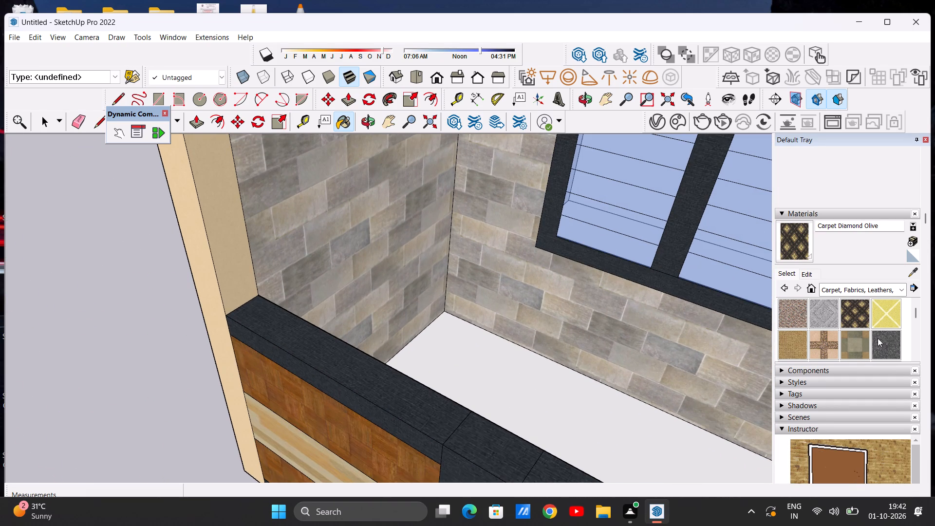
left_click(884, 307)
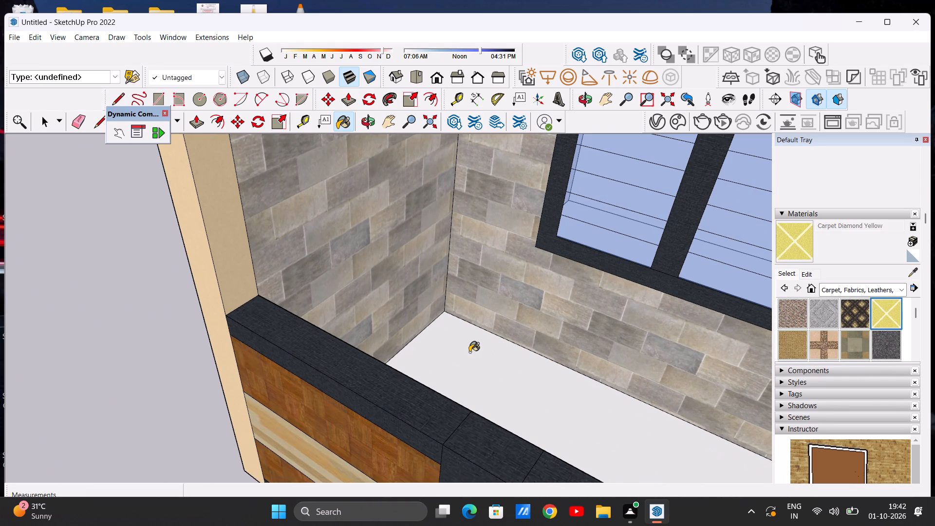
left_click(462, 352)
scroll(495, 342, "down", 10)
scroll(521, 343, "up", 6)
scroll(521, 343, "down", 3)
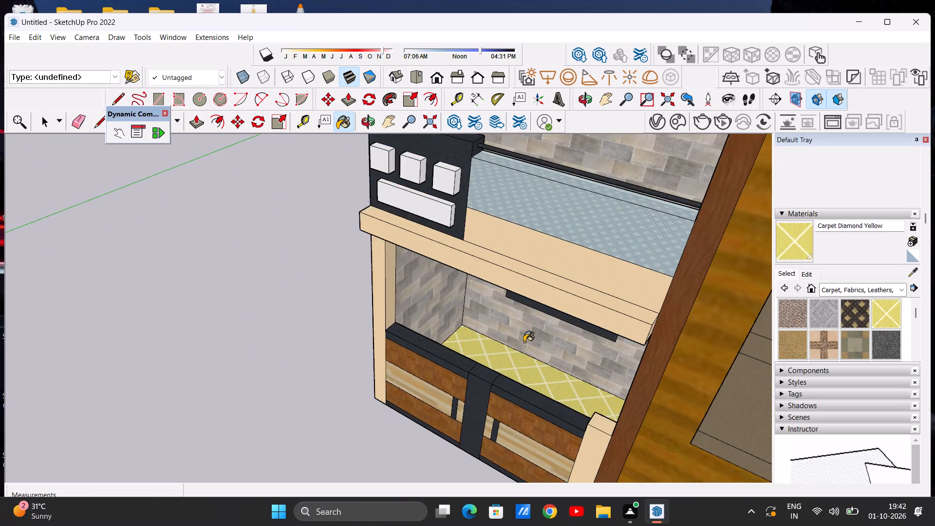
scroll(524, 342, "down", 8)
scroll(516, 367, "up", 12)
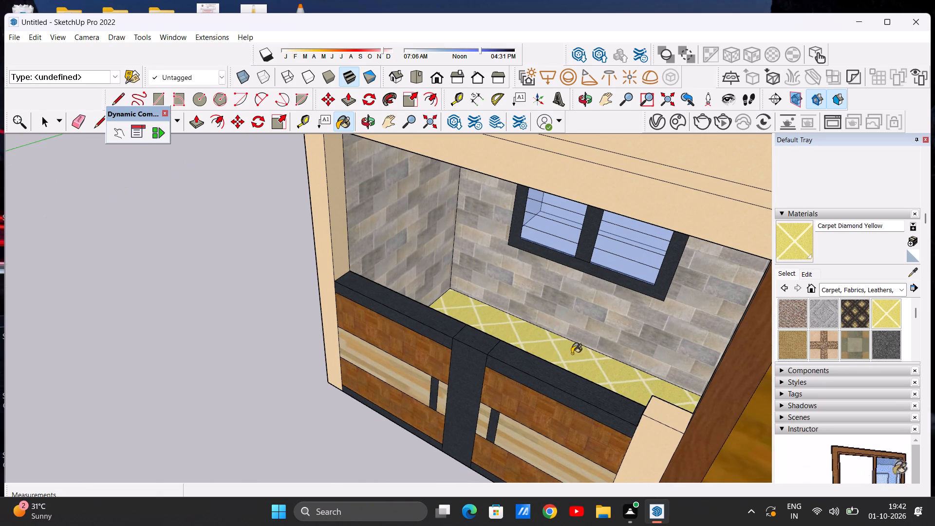
Paint the ground-floor balcony's floor with the Carpet Plush Charcoal material.
left_click(890, 339)
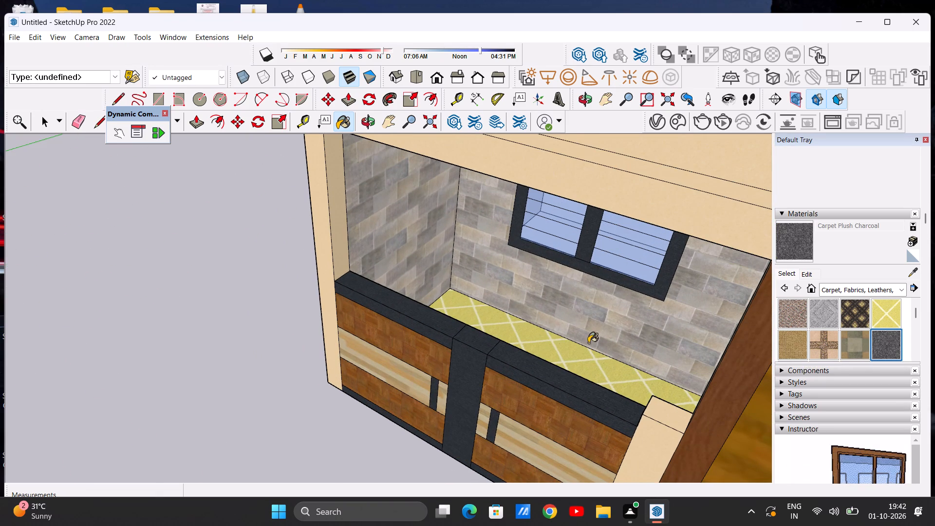
left_click(551, 347)
scroll(543, 351, "up", 10)
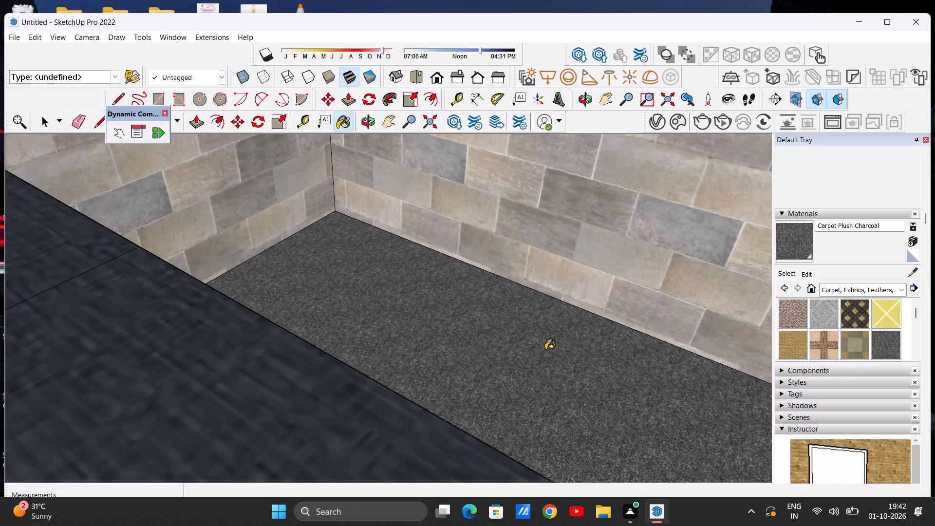
scroll(545, 350, "down", 13)
Review the painted balconies and the building's front elevation from several angles and distances.
middle_click_drag(539, 366, 504, 386)
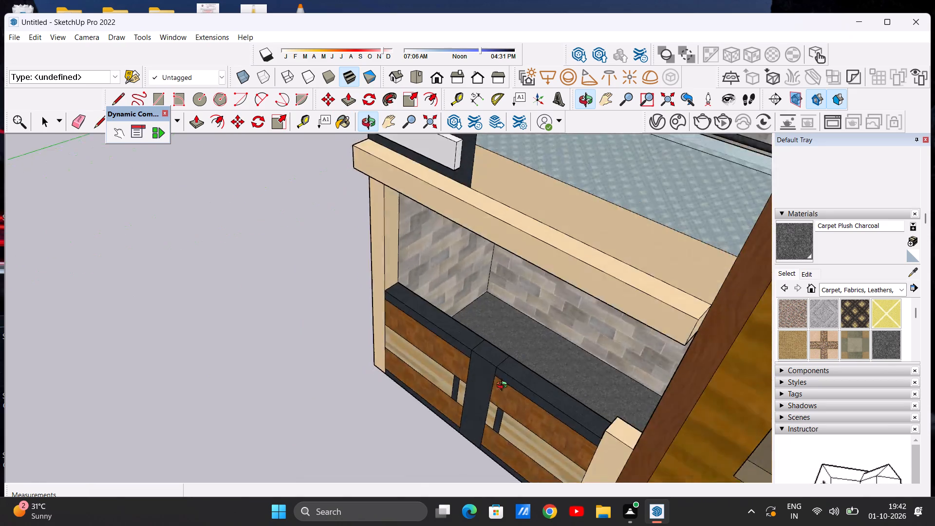
middle_click_drag(504, 386, 486, 390)
scroll(495, 373, "down", 15)
scroll(525, 364, "up", 6)
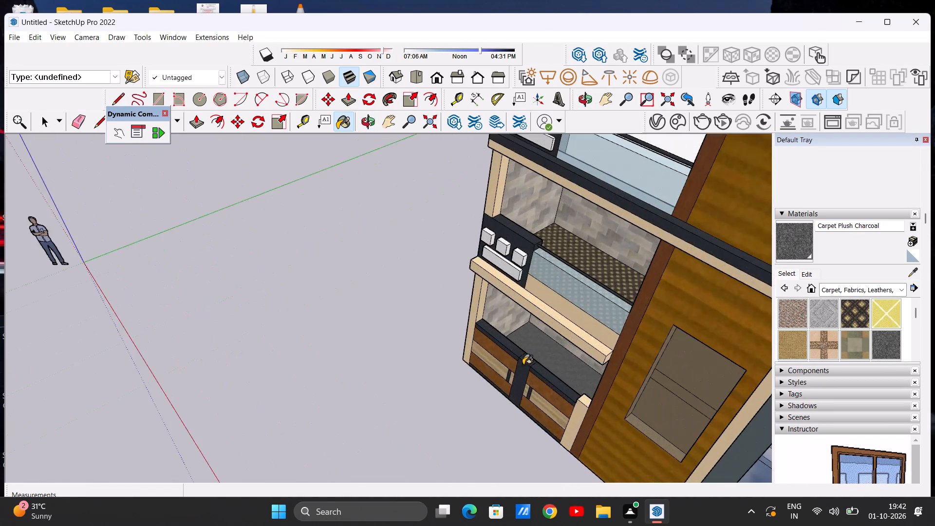
scroll(523, 365, "up", 3)
middle_click_drag(514, 364, 639, 289)
scroll(639, 289, "up", 3)
scroll(611, 291, "down", 10)
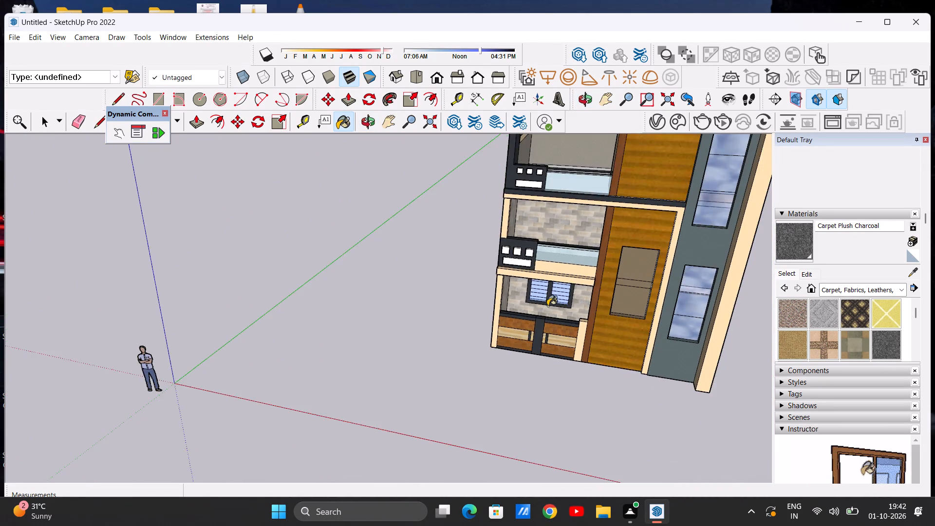
scroll(548, 306, "down", 4)
middle_click_drag(580, 260, 707, 206)
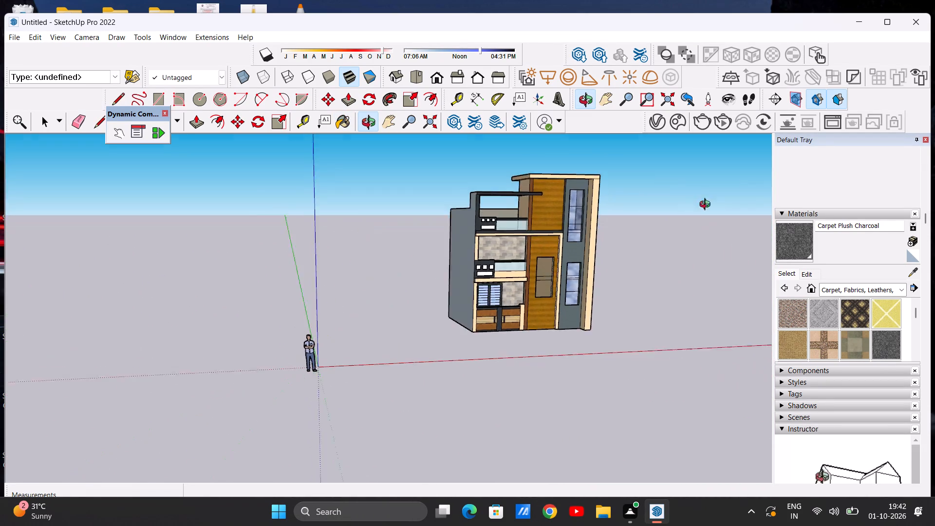
middle_click_drag(707, 206, 711, 215)
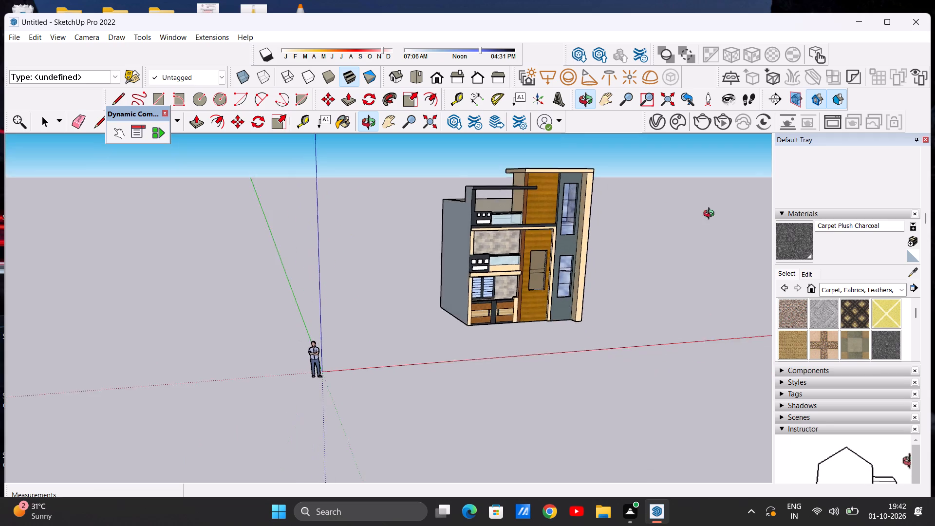
middle_click_drag(711, 215, 605, 232)
scroll(524, 230, "up", 5)
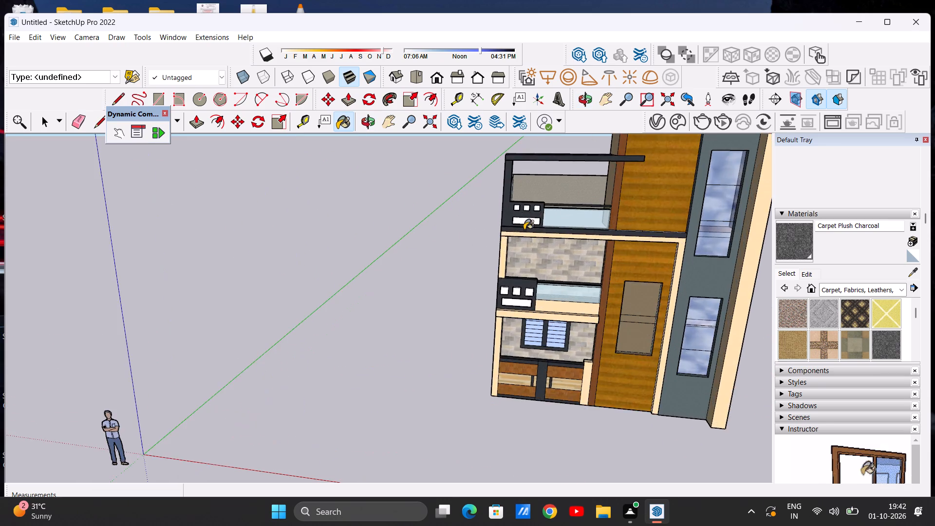
scroll(524, 230, "up", 6)
scroll(524, 230, "down", 7)
scroll(524, 230, "up", 1)
scroll(524, 230, "down", 4)
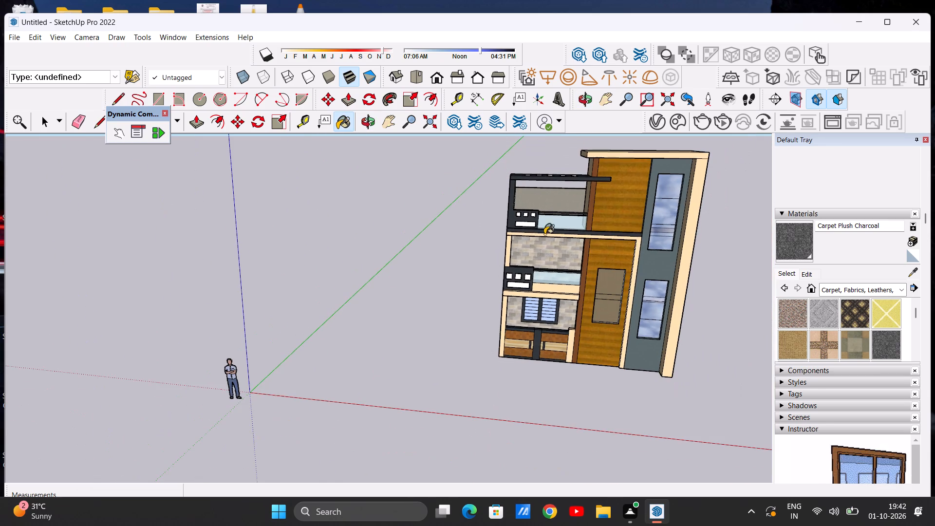
scroll(551, 226, "up", 6)
scroll(514, 232, "down", 5)
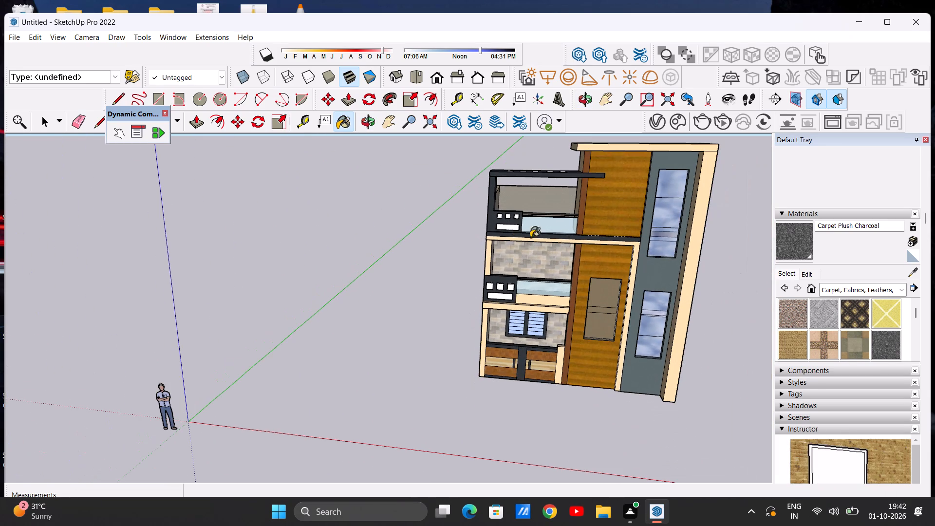
Paint the front, top and left side of the top balcony panel's first square block with Color M01 from the Colors collection.
left_click(903, 285)
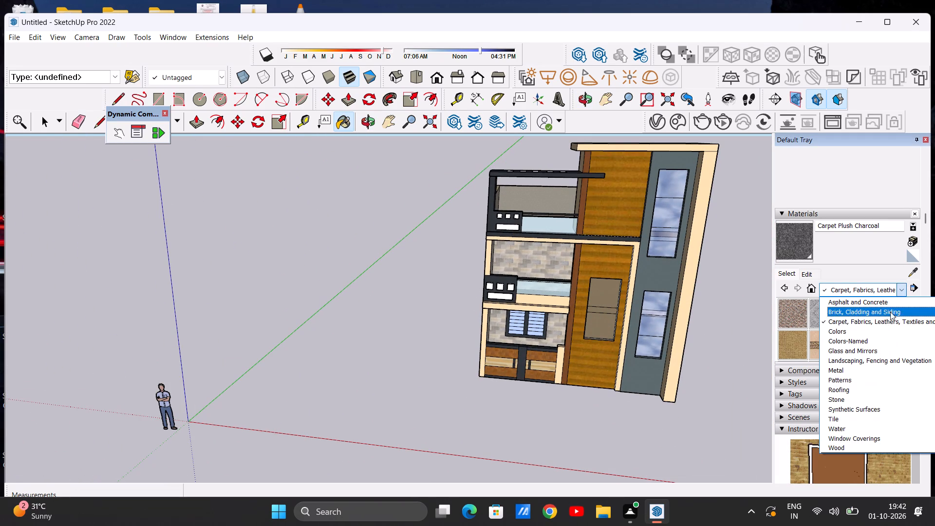
left_click(875, 329)
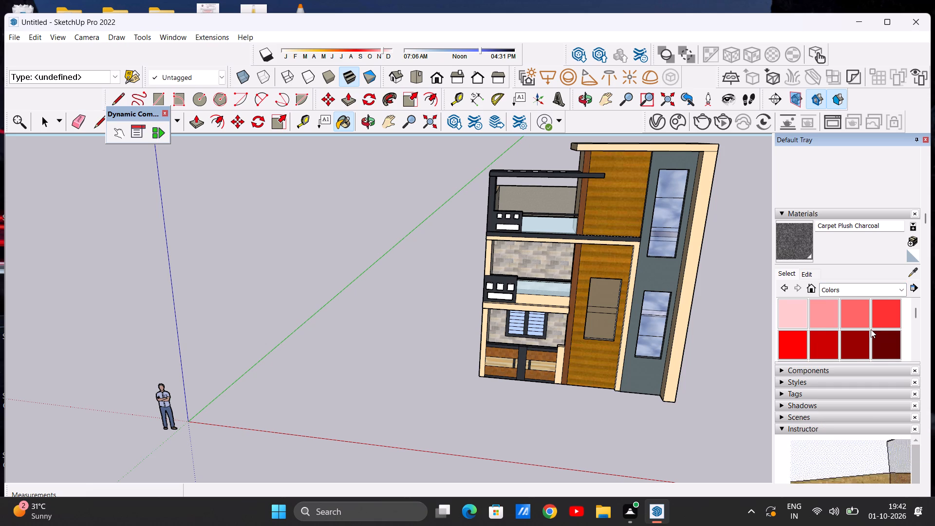
scroll(796, 309, "down", 1)
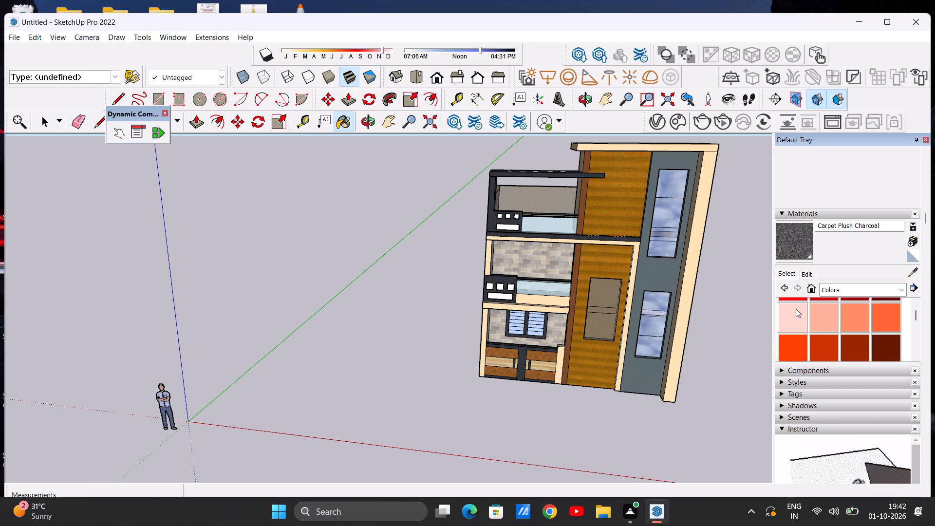
scroll(796, 309, "down", 2)
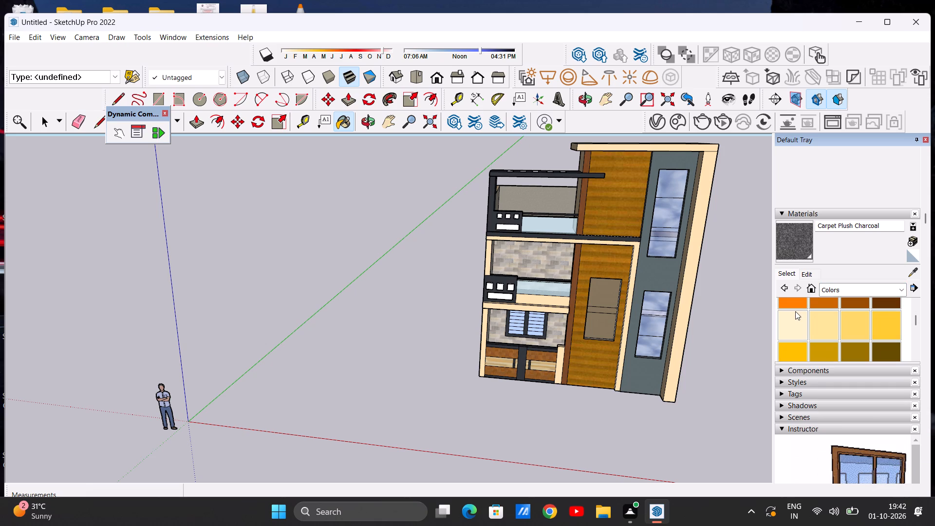
scroll(795, 311, "down", 3)
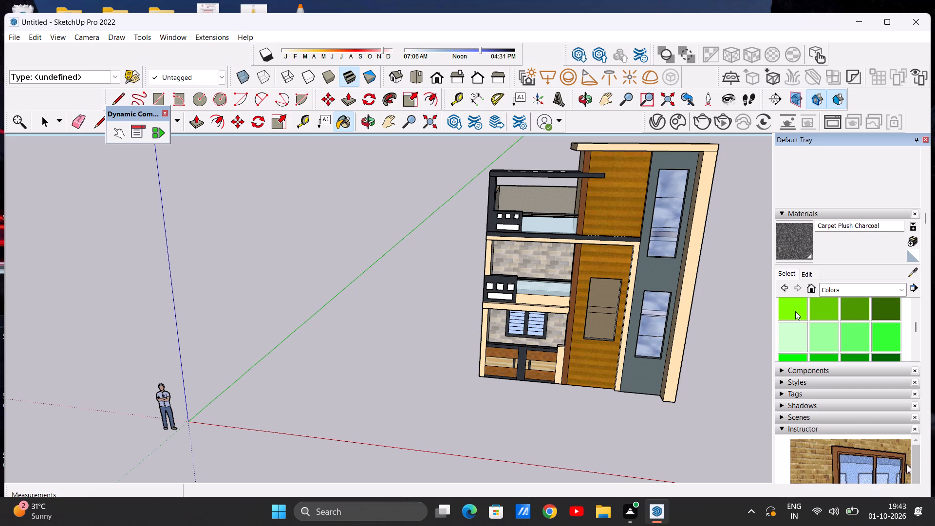
scroll(795, 311, "down", 4)
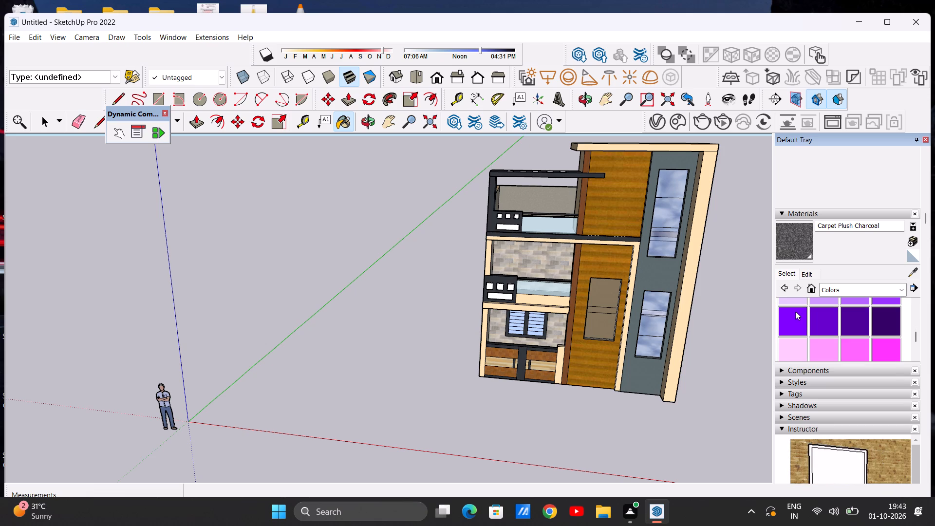
scroll(795, 311, "down", 3)
scroll(795, 311, "up", 1)
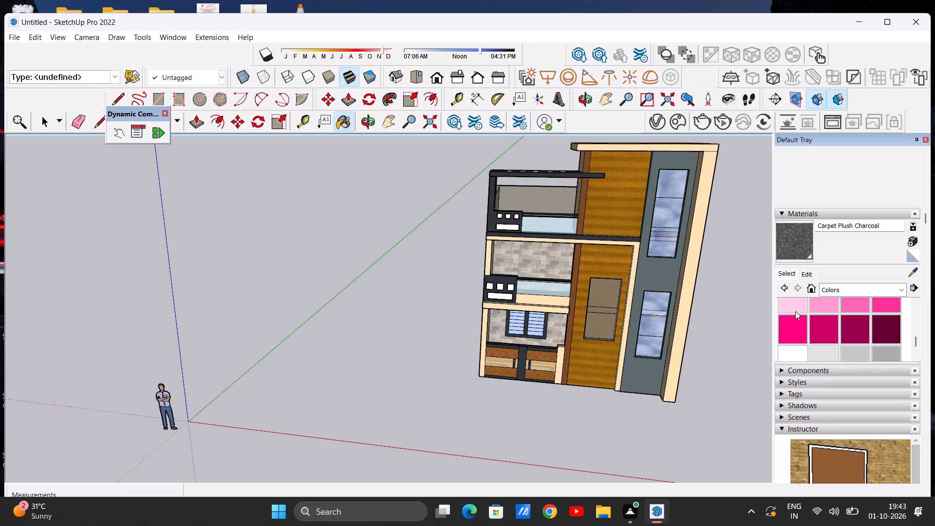
scroll(795, 311, "down", 1)
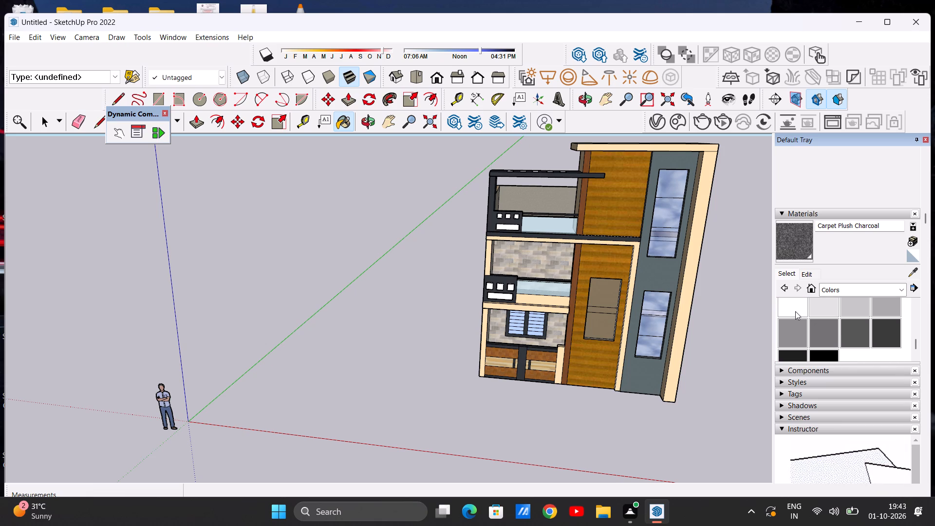
left_click(817, 304)
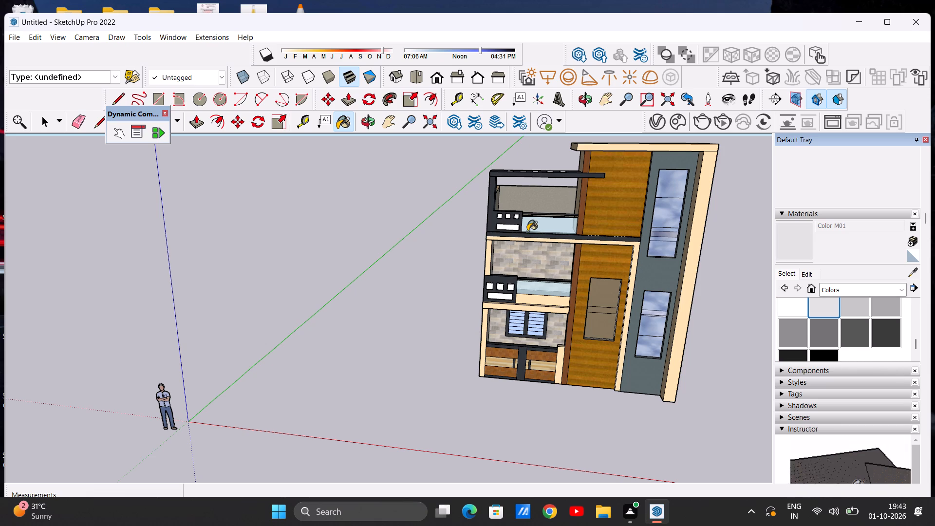
scroll(527, 231, "up", 6)
scroll(425, 198, "up", 3)
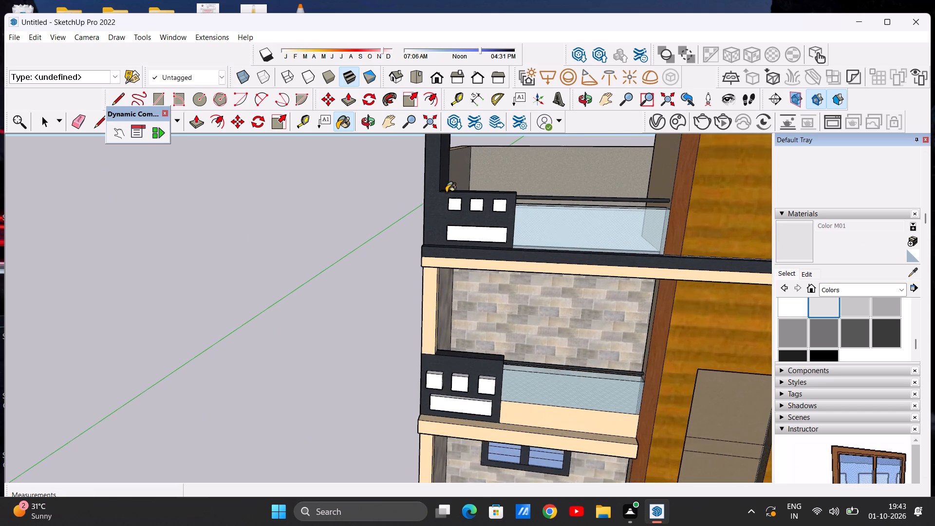
scroll(446, 192, "up", 3)
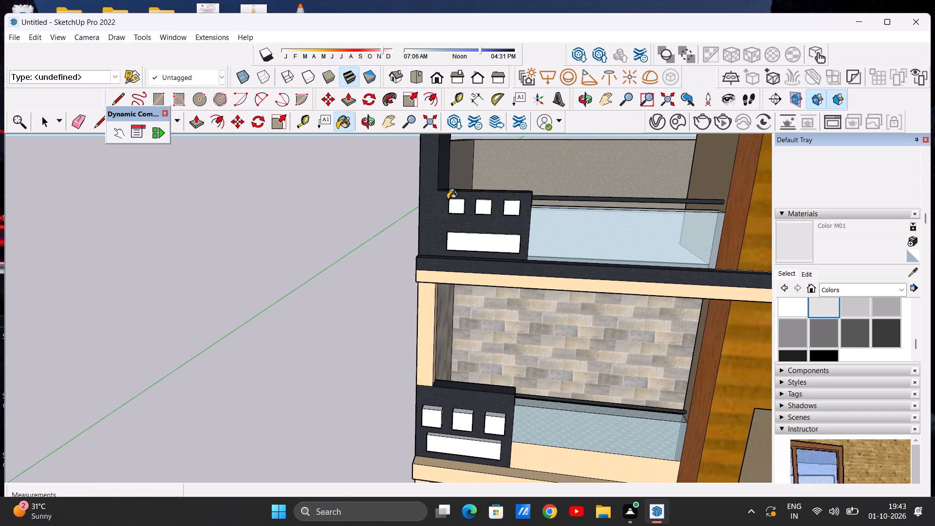
scroll(448, 199, "up", 10)
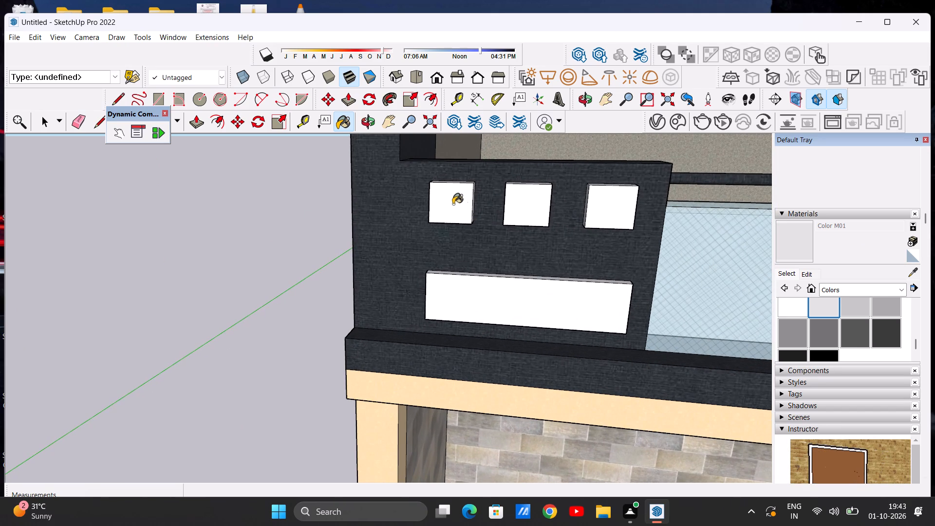
left_click(451, 203)
left_click(447, 199)
scroll(436, 203, "up", 3)
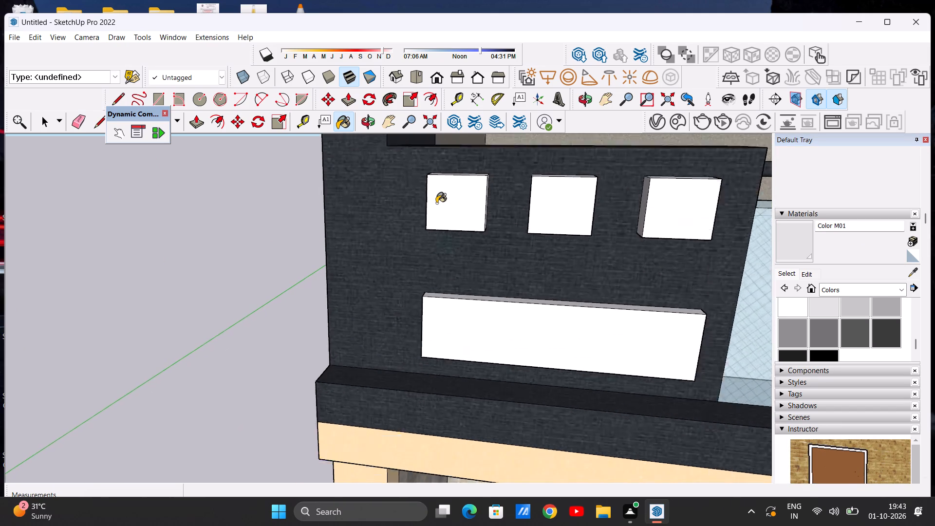
scroll(436, 203, "up", 4)
middle_click_drag(436, 203, 527, 282)
scroll(436, 161, "up", 3)
left_click(432, 161)
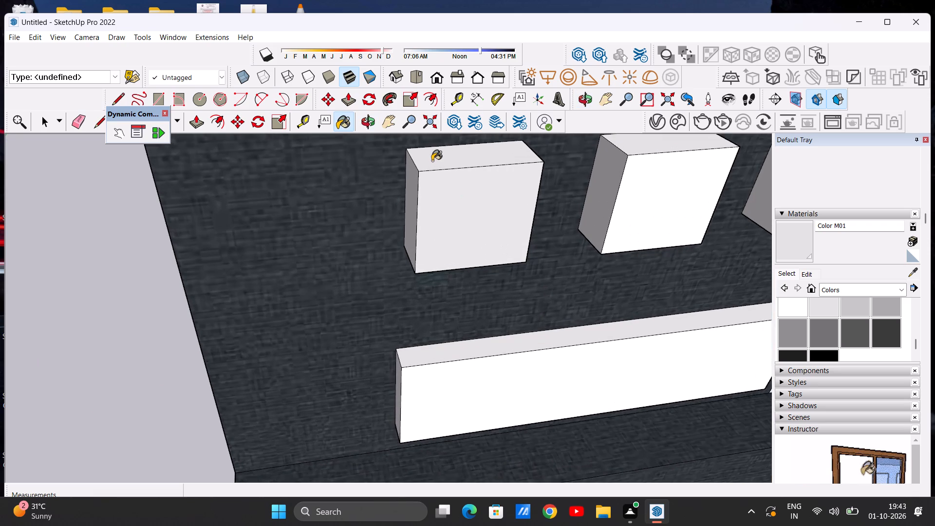
left_click(411, 191)
left_click(442, 191)
Paint the middle square block's front, top and both sides, plus the first block's right side, with Color M01.
scroll(410, 192, "down", 2)
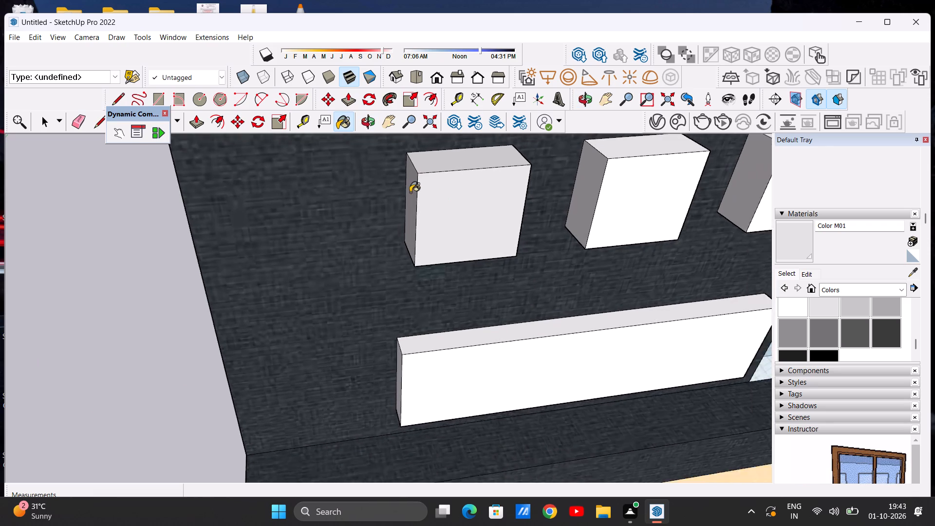
scroll(410, 192, "down", 5)
scroll(518, 188, "up", 6)
left_click(537, 187)
left_click(529, 151)
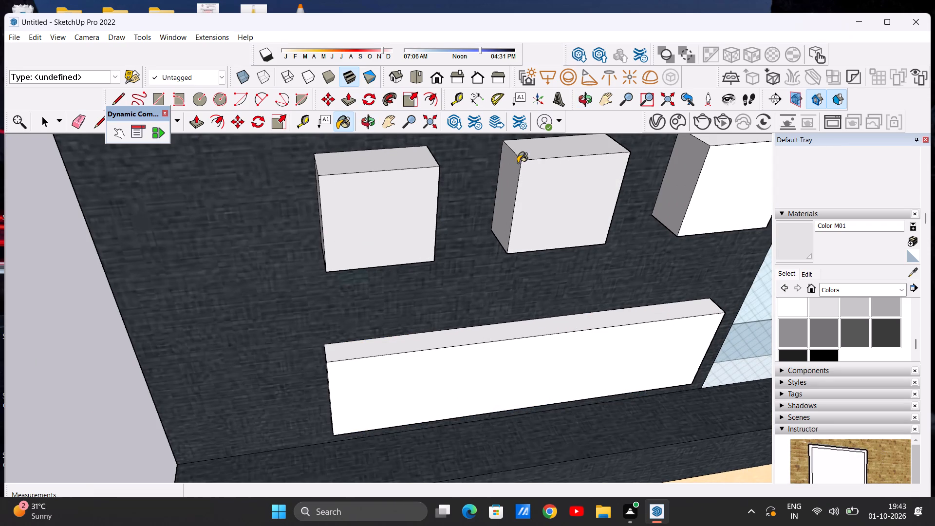
left_click(518, 169)
scroll(472, 198, "down", 12)
middle_click_drag(536, 192, 380, 188)
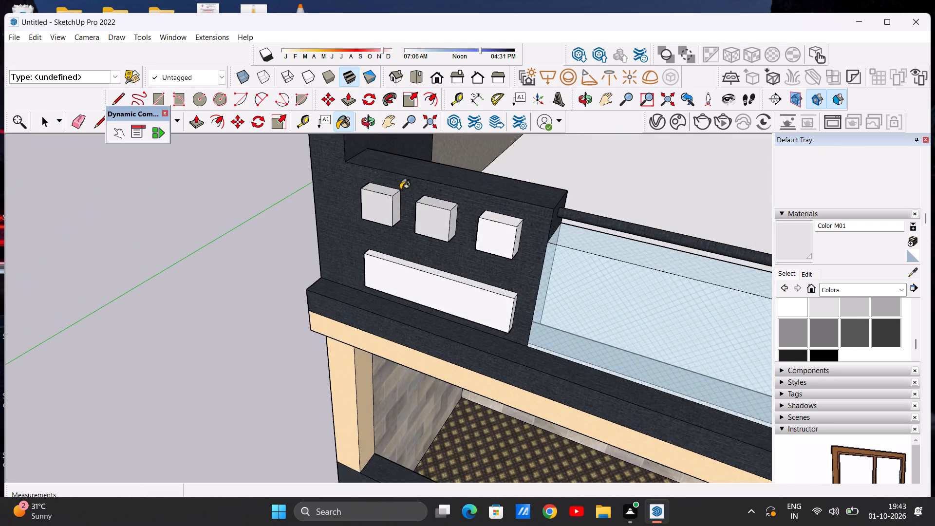
scroll(406, 193, "up", 7)
left_click(383, 208)
left_click(511, 239)
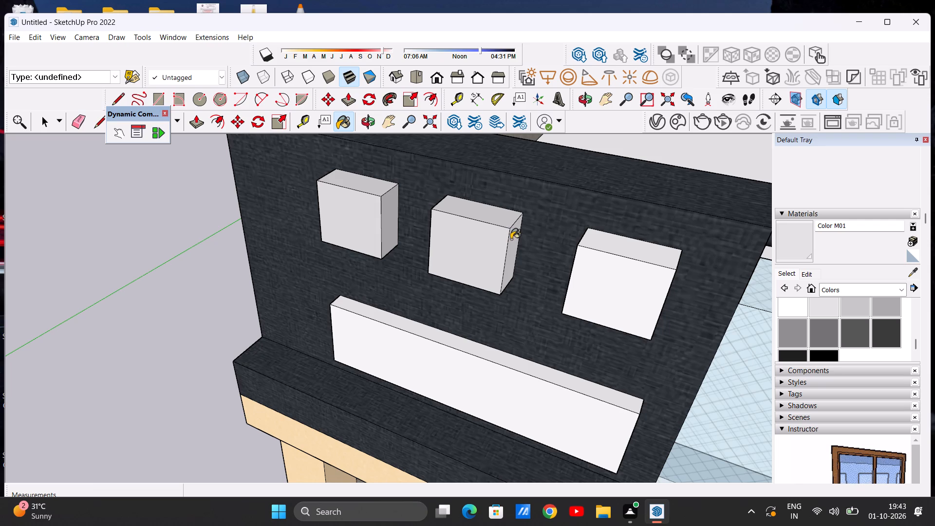
Paint the top, front and left side of the third square block on the top balcony's dark panel with Color M01.
left_click(602, 243)
left_click(597, 282)
scroll(583, 235, "down", 3)
middle_click_drag(548, 246, 635, 239)
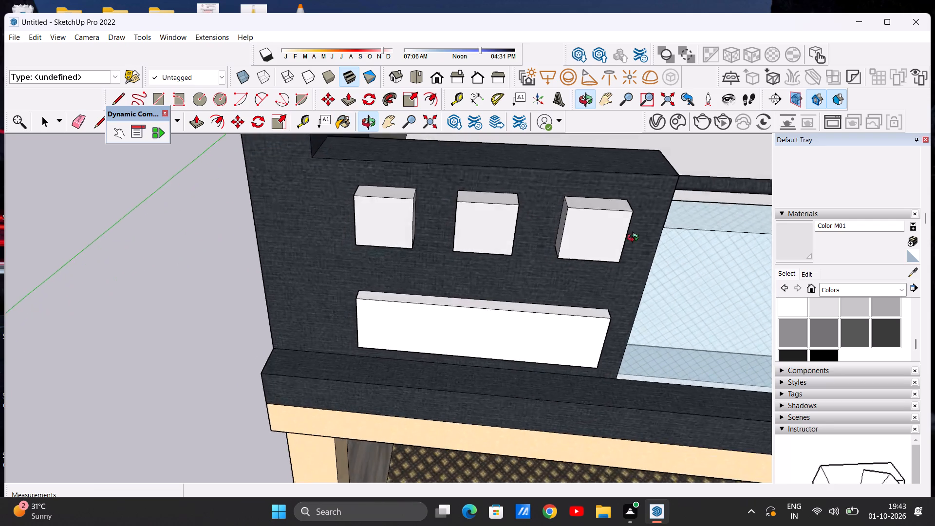
middle_click_drag(635, 239, 648, 231)
scroll(573, 225, "up", 5)
left_click(549, 213)
scroll(551, 213, "down", 5)
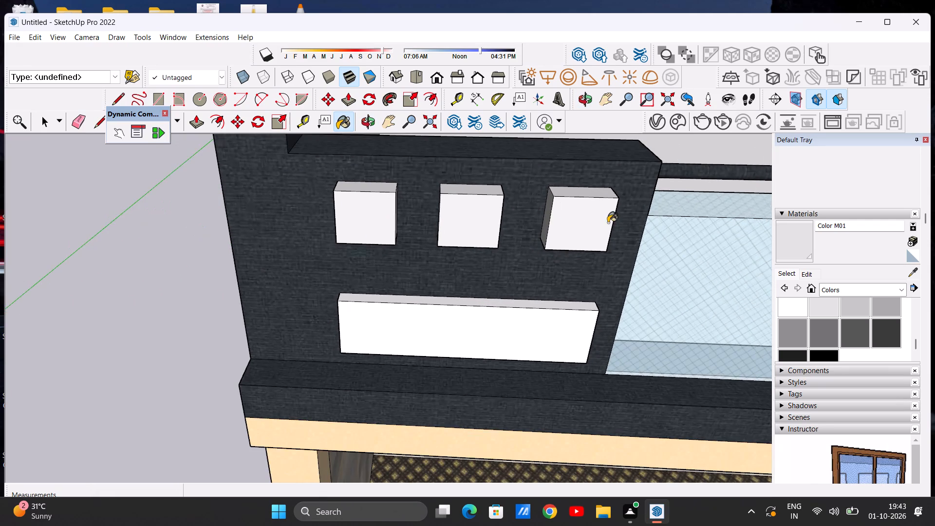
Paint the right side of the third square block on the top balcony's dark panel with Color M01.
middle_click_drag(603, 223, 459, 202)
scroll(643, 249, "up", 4)
left_click(591, 261)
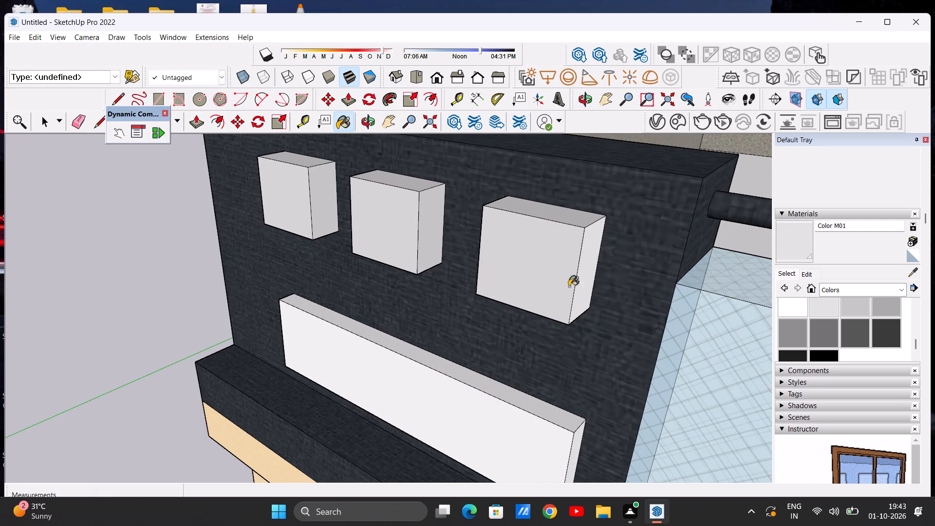
Paint the front, top and left end of the long bar below the top balcony panel's square blocks with Color M01.
left_click(365, 359)
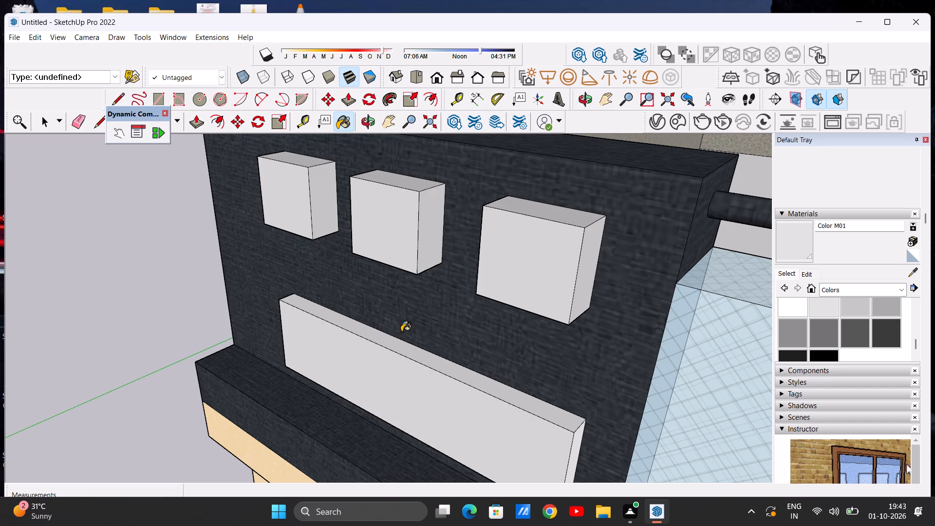
left_click(384, 339)
scroll(441, 311, "down", 18)
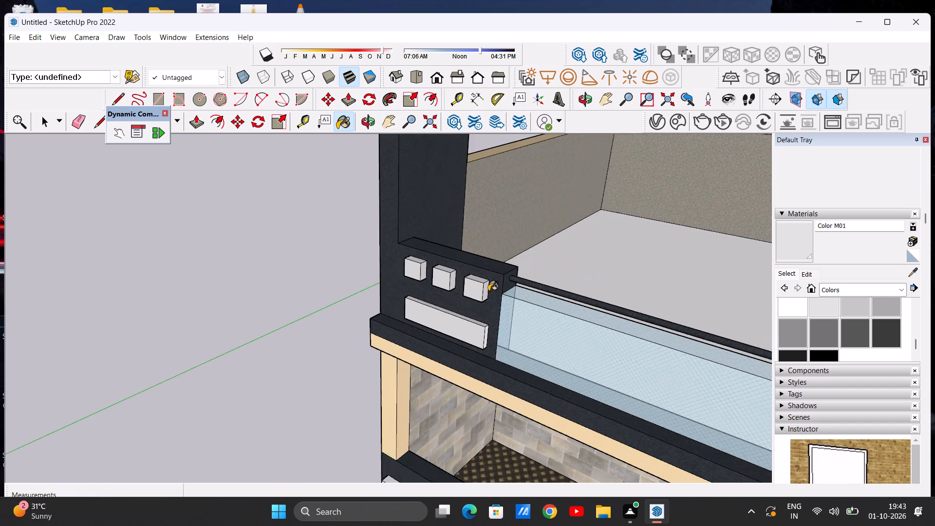
scroll(488, 291, "down", 6)
middle_click_drag(429, 292, 661, 274)
scroll(423, 294, "up", 2)
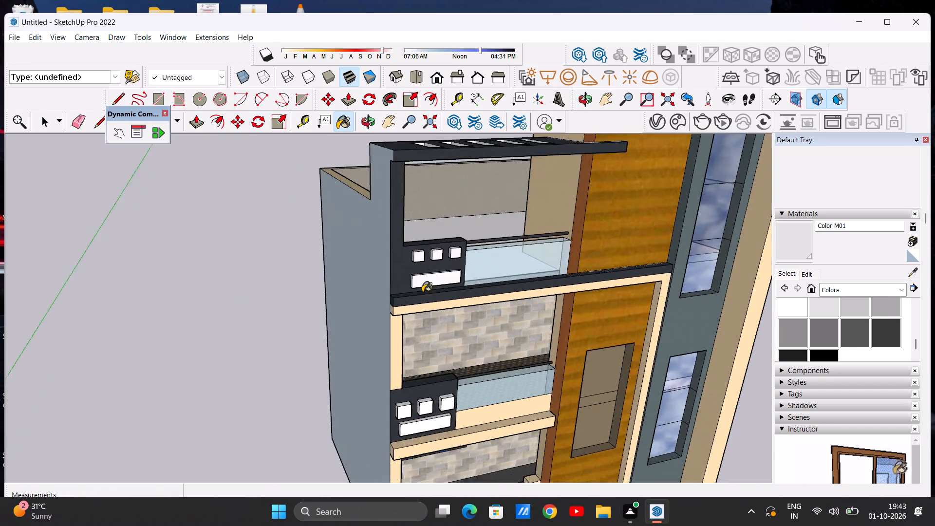
scroll(422, 292, "up", 15)
left_click(397, 259)
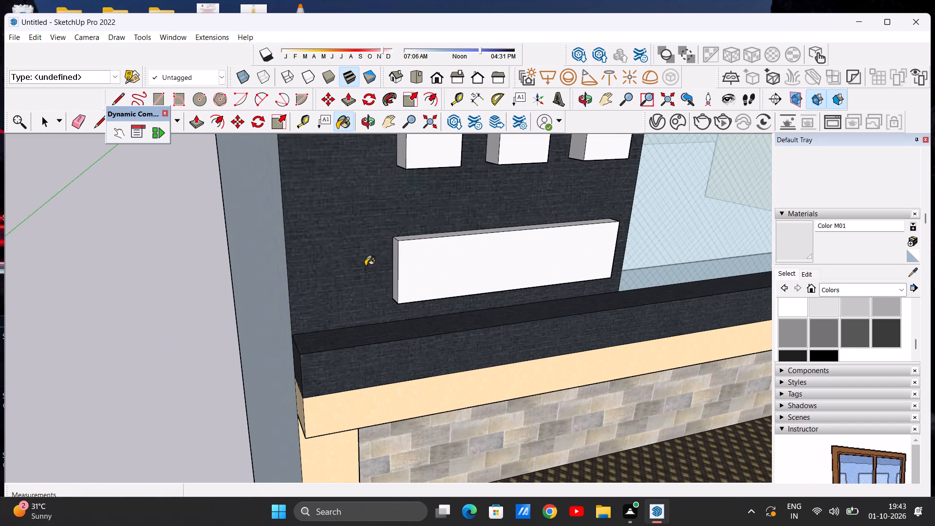
Paint the front faces of the three square blocks on the first-floor balcony's dark panel with Color M01.
scroll(364, 268, "down", 20)
scroll(364, 268, "down", 4)
scroll(408, 348, "up", 7)
middle_click_drag(404, 339, 401, 338)
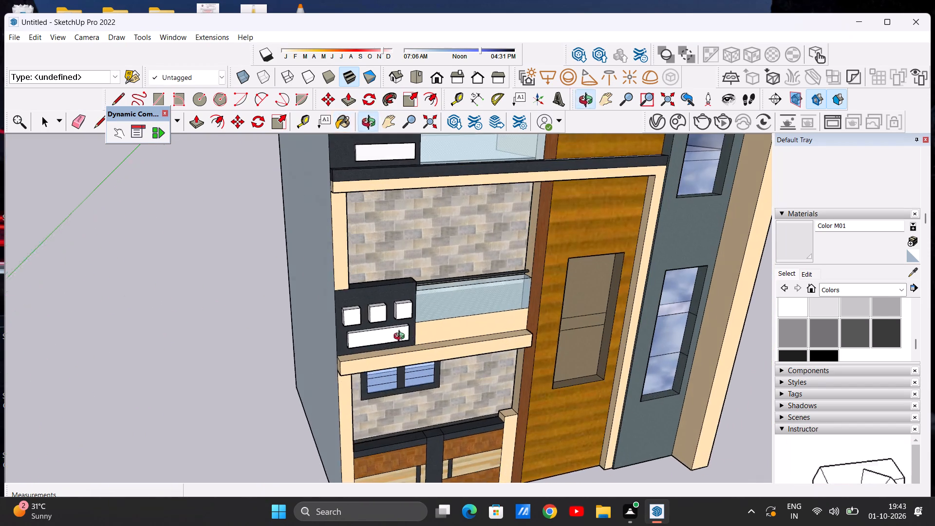
middle_click_drag(401, 338, 353, 295)
scroll(353, 295, "up", 13)
left_click(386, 292)
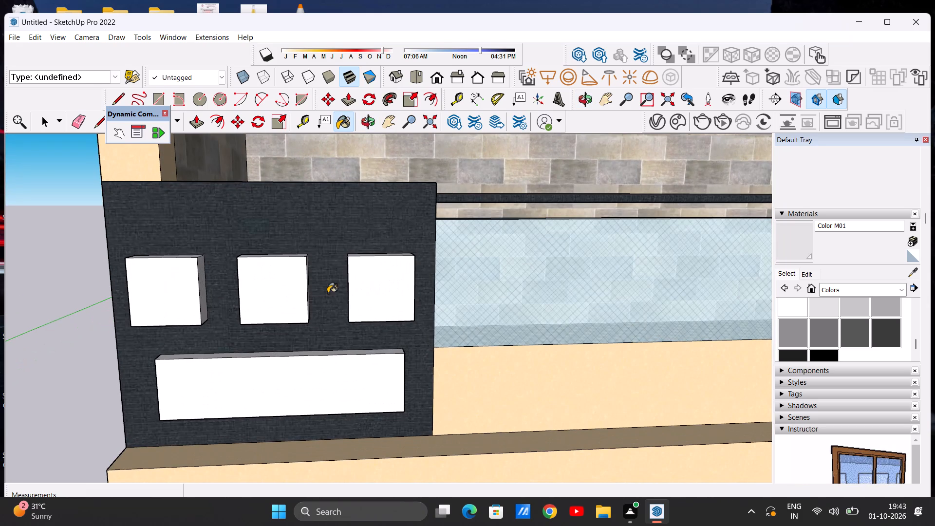
left_click(278, 293)
left_click(164, 298)
left_click(273, 301)
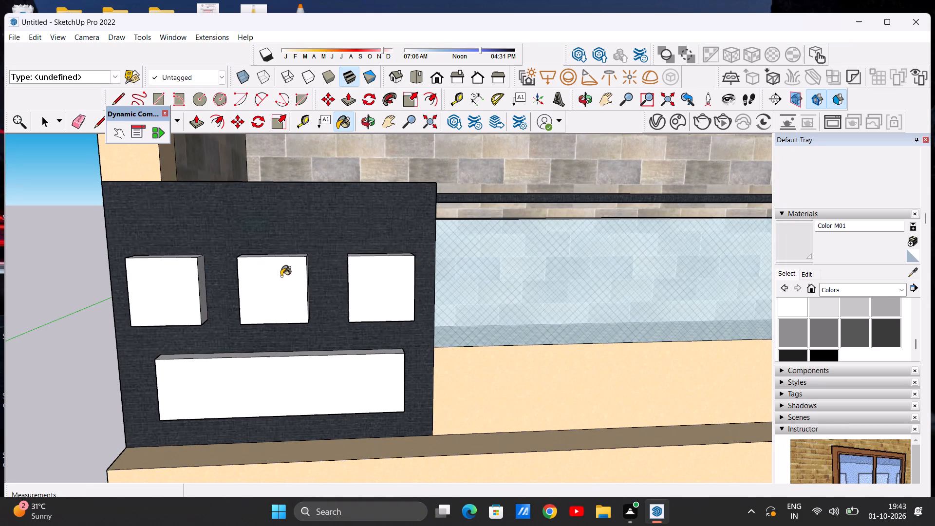
Paint the top faces of the first-floor balcony panel's three square blocks with Color M01.
middle_click_drag(277, 294, 256, 349)
scroll(290, 288, "up", 4)
left_click(263, 245)
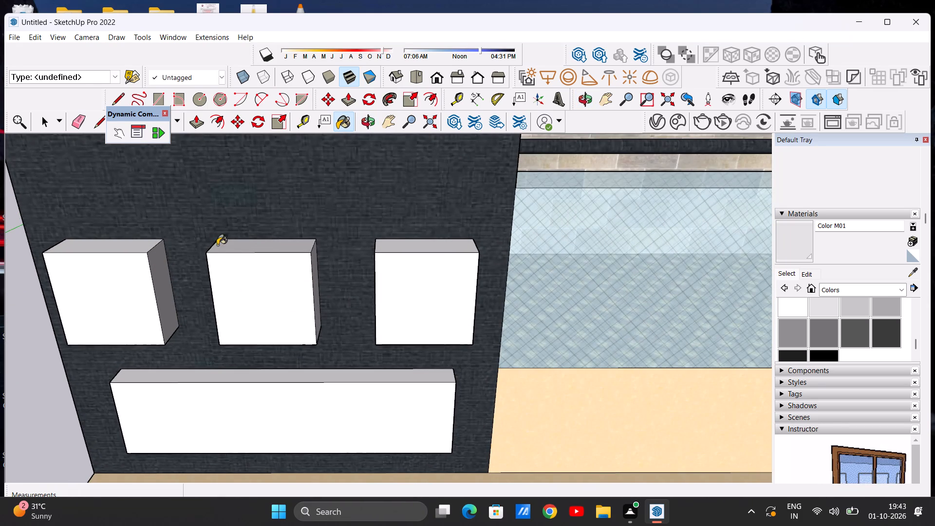
left_click(126, 246)
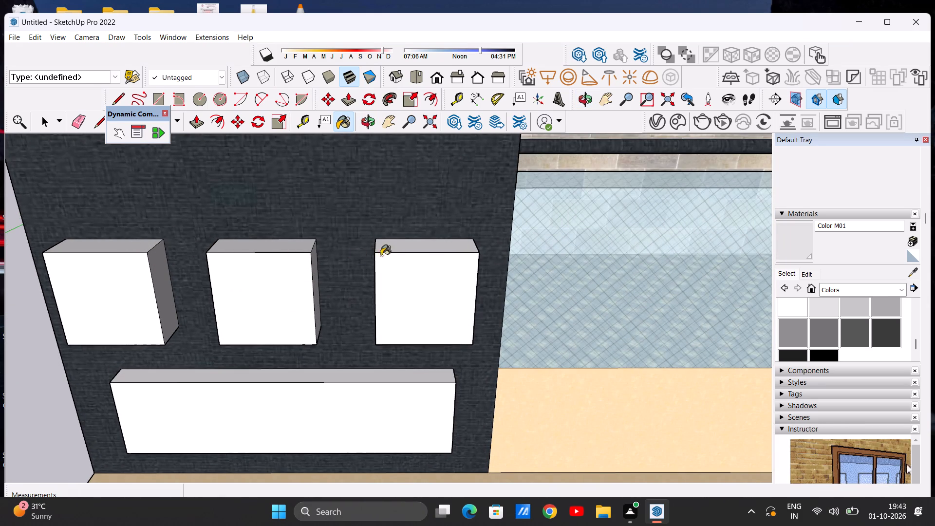
left_click(419, 244)
Paint the front, top and both ends of the long bar on the first-floor balcony panel with Color M01.
scroll(363, 244, "down", 6)
scroll(327, 350, "up", 5)
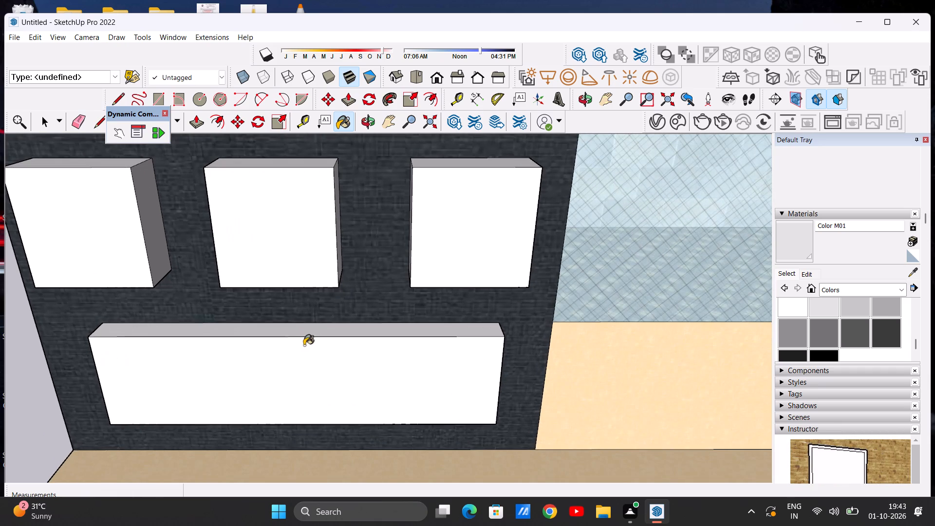
left_click(304, 346)
left_click(318, 331)
left_click(304, 365)
scroll(341, 332, "down", 2)
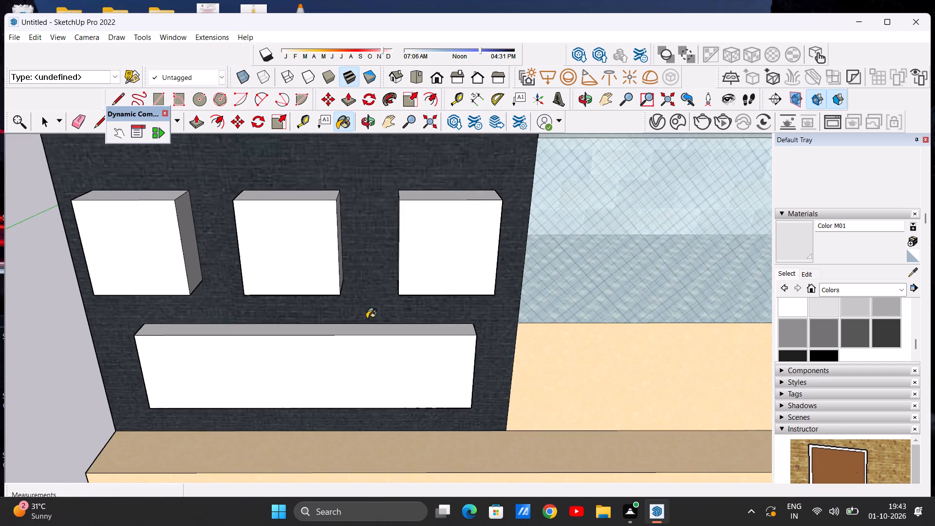
scroll(367, 319, "down", 6)
middle_click_drag(190, 345, 345, 301)
scroll(379, 309, "up", 5)
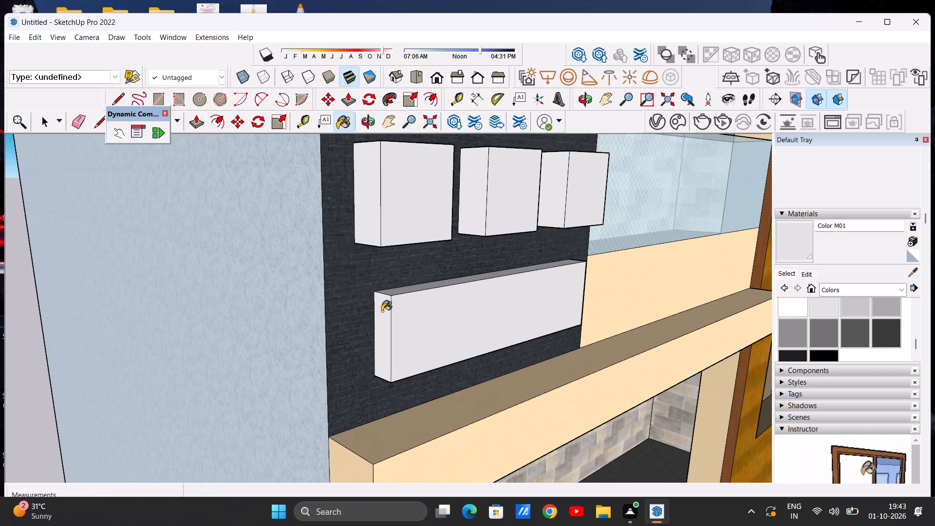
left_click(382, 311)
scroll(326, 314, "down", 13)
middle_click_drag(432, 311, 210, 306)
scroll(272, 296, "up", 11)
left_click(287, 286)
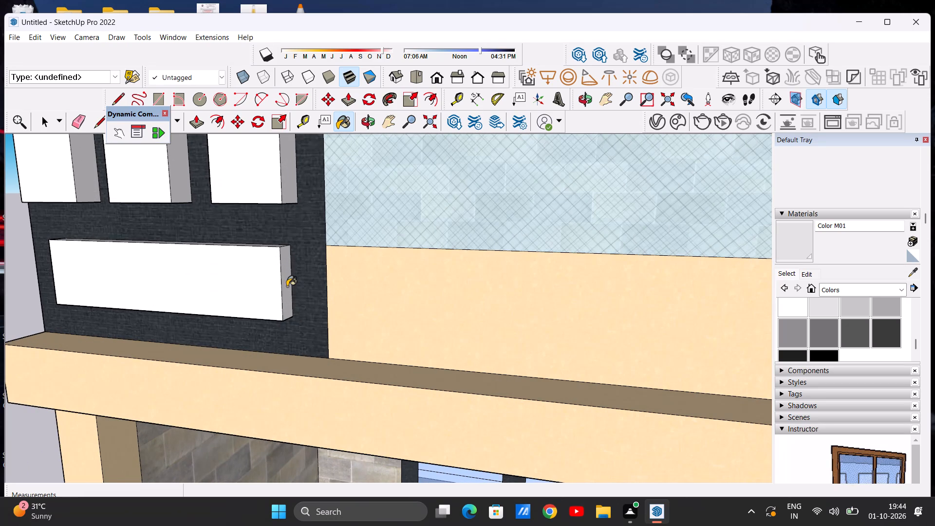
key("space")
Review the whole building from the front, both sides and rear, including the roof terrace behind the top balcony.
scroll(331, 287, "down", 6)
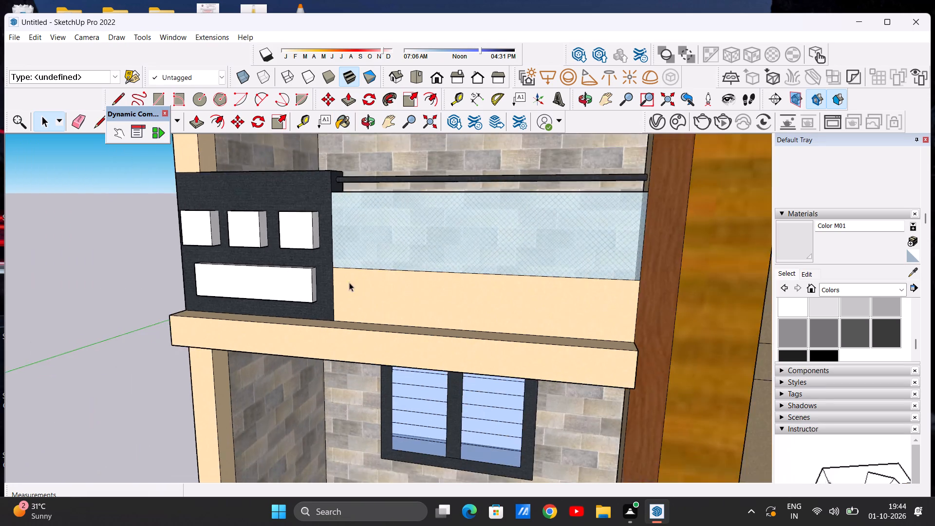
scroll(349, 282, "down", 20)
scroll(349, 282, "down", 5)
middle_click_drag(374, 277, 427, 279)
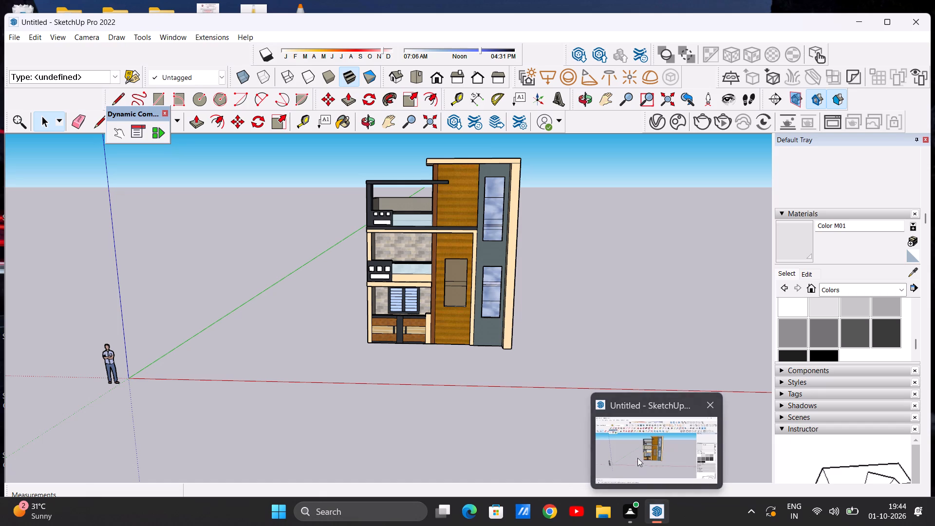
left_click(637, 458)
scroll(421, 234, "down", 8)
scroll(475, 204, "up", 6)
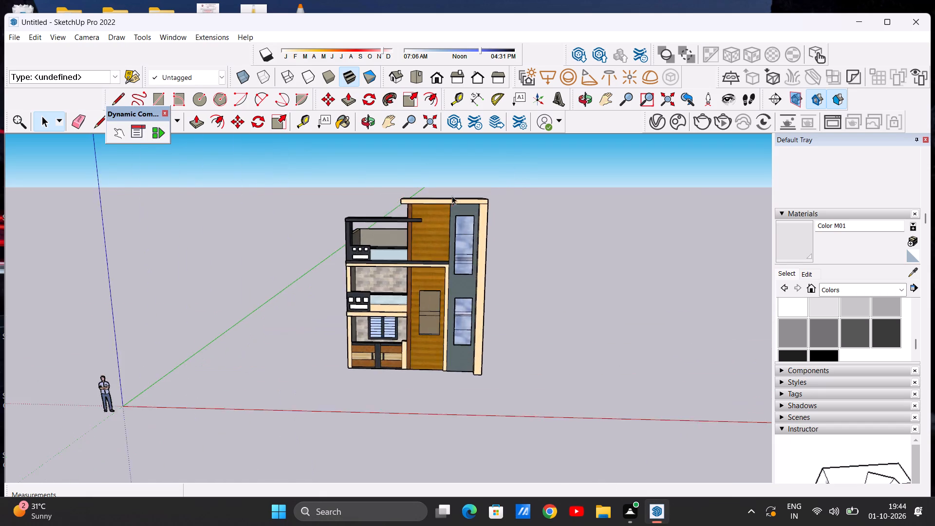
scroll(452, 196, "up", 7)
scroll(434, 188, "down", 9)
middle_click_drag(352, 220, 489, 245)
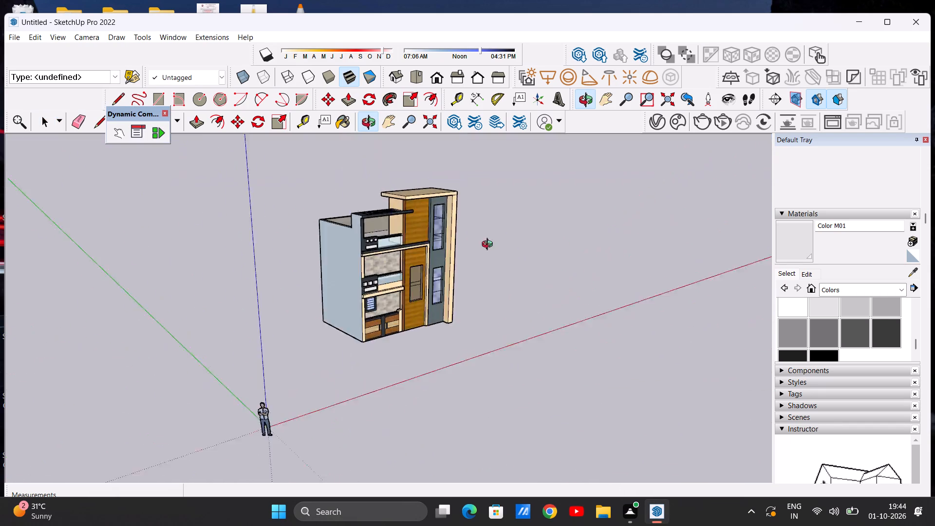
middle_click_drag(489, 245, 292, 230)
middle_click_drag(521, 244, 357, 238)
scroll(506, 257, "up", 3)
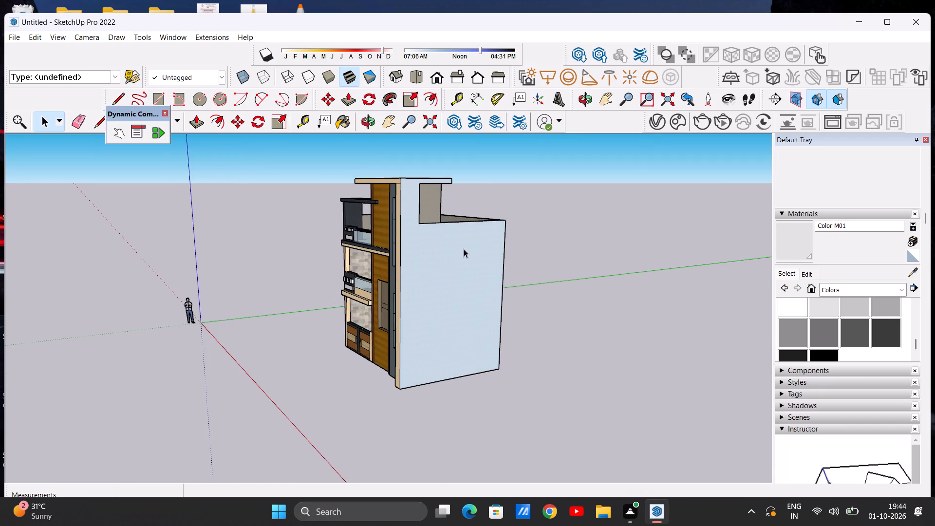
middle_click_drag(485, 252, 167, 278)
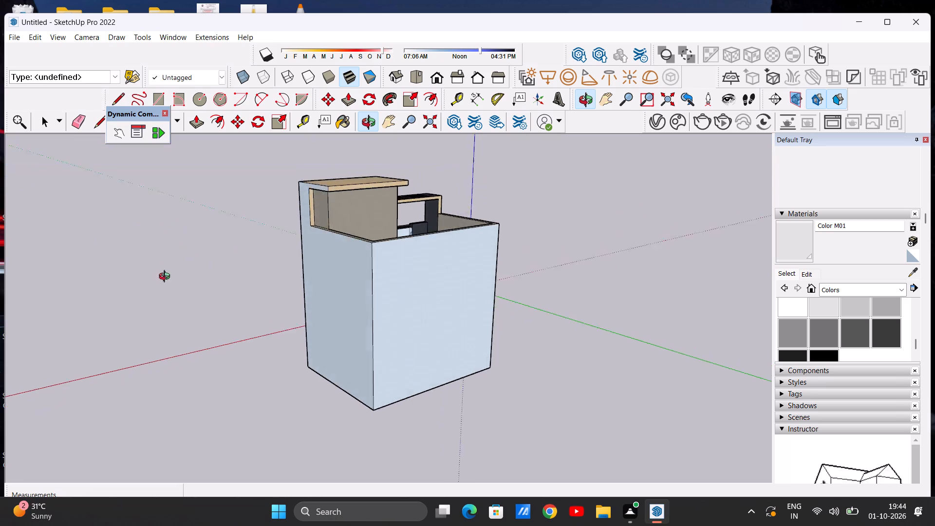
middle_click_drag(167, 278, 242, 312)
middle_click_drag(262, 282, 48, 238)
scroll(435, 212, "up", 14)
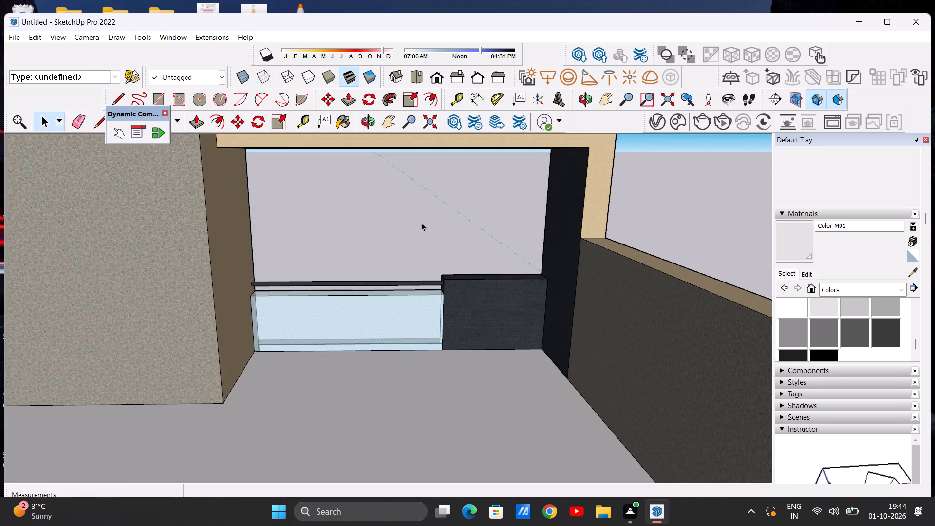
scroll(421, 223, "up", 4)
scroll(421, 223, "down", 11)
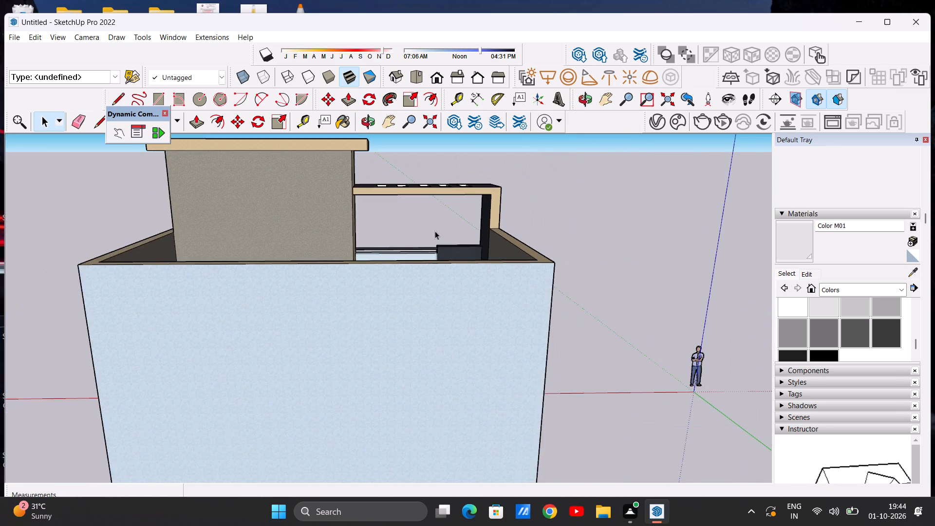
middle_click_drag(438, 236, 384, 191)
middle_click_drag(532, 201, 271, 204)
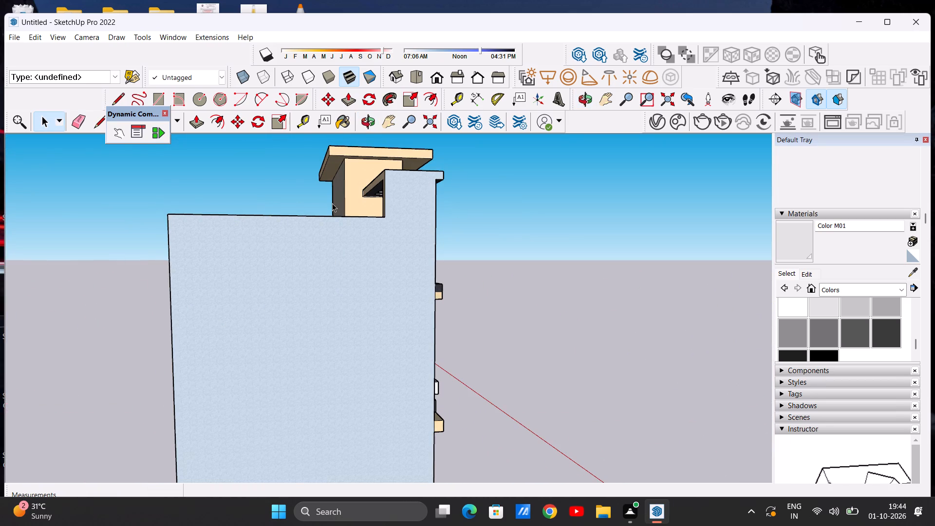
scroll(314, 200, "down", 2)
middle_click_drag(384, 216, 80, 222)
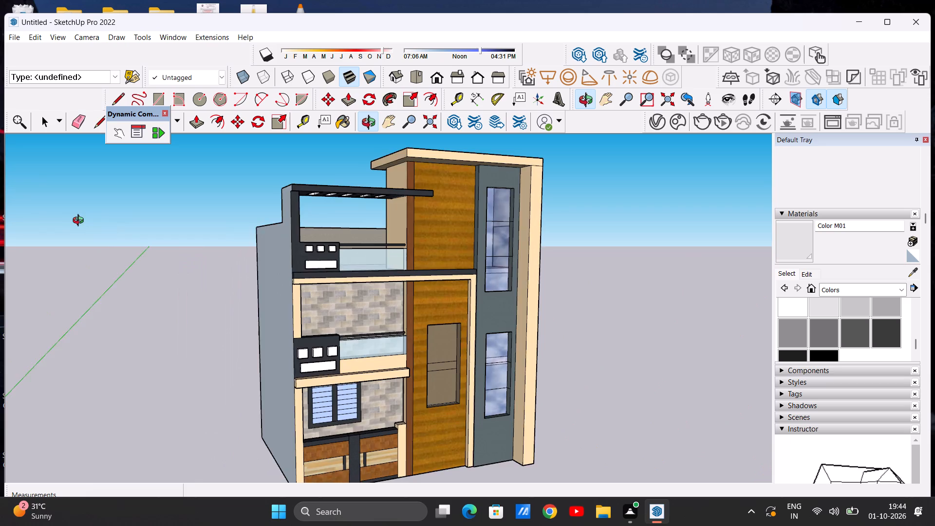
middle_click_drag(80, 222, 34, 219)
Examine the underside and the row of openings in the dark overhead slab above the top balcony.
scroll(337, 214, "up", 6)
middle_click_drag(324, 198, 317, 152)
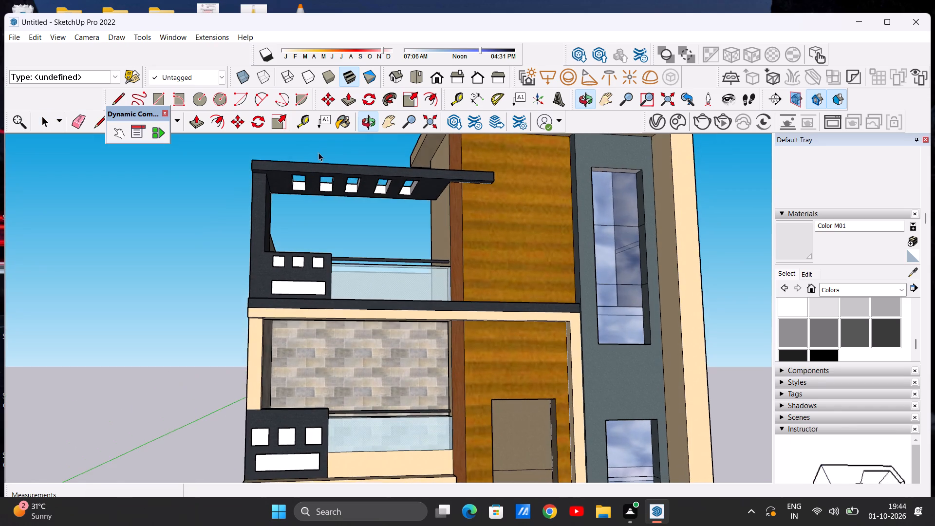
scroll(336, 164, "up", 11)
scroll(296, 188, "up", 6)
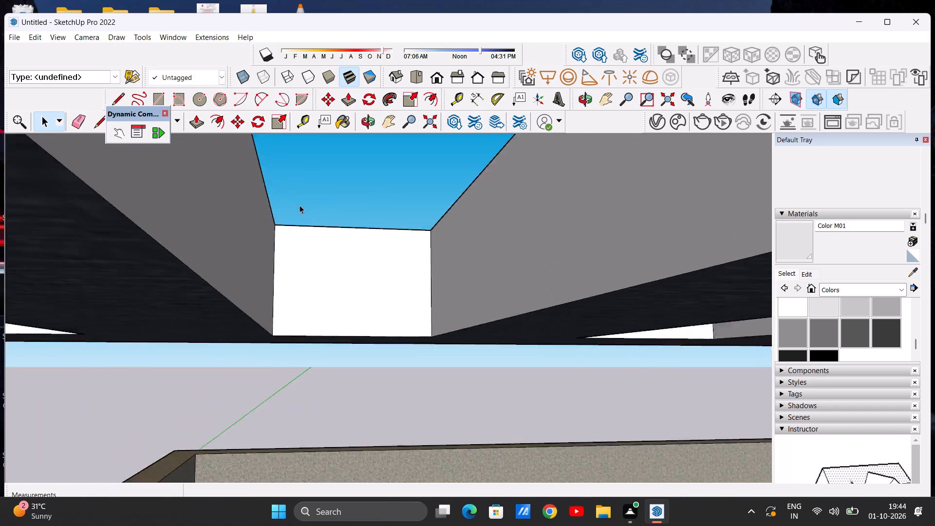
scroll(299, 205, "up", 2)
scroll(299, 205, "down", 7)
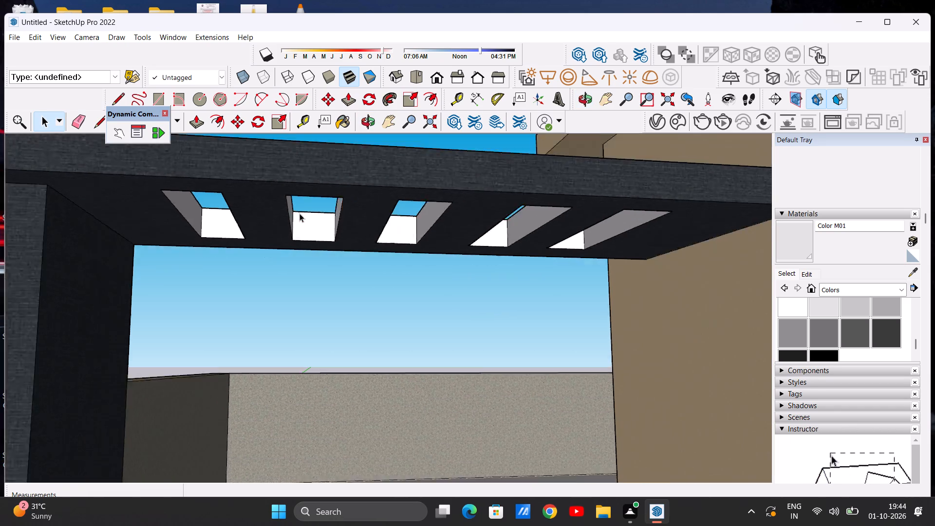
scroll(299, 213, "down", 15)
Review the finished front elevation, balconies and roof from high and low angles at several distances.
middle_click_drag(265, 244, 274, 398)
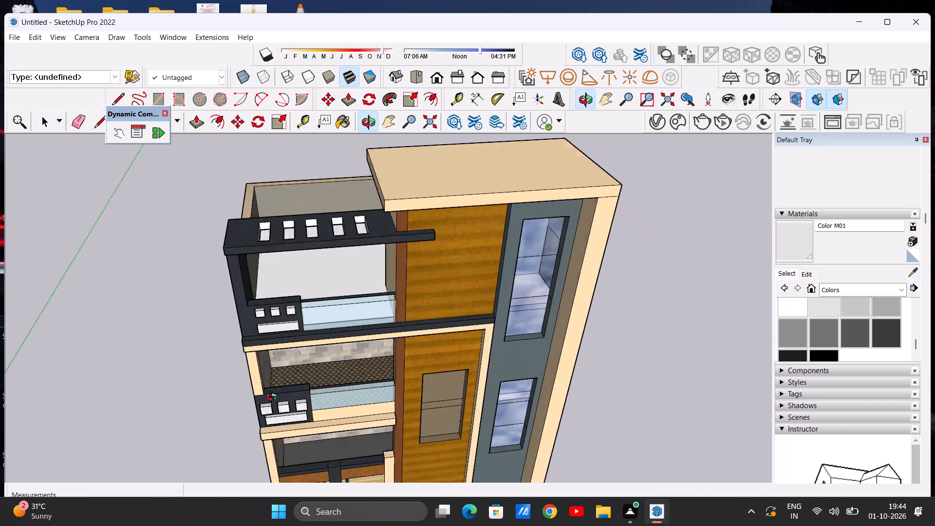
middle_click_drag(274, 398, 331, 405)
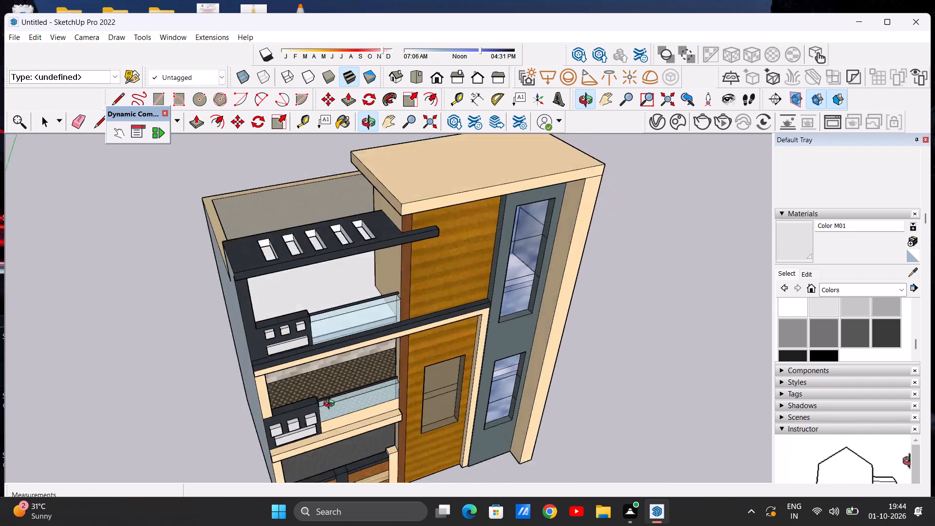
middle_click_drag(331, 405, 268, 303)
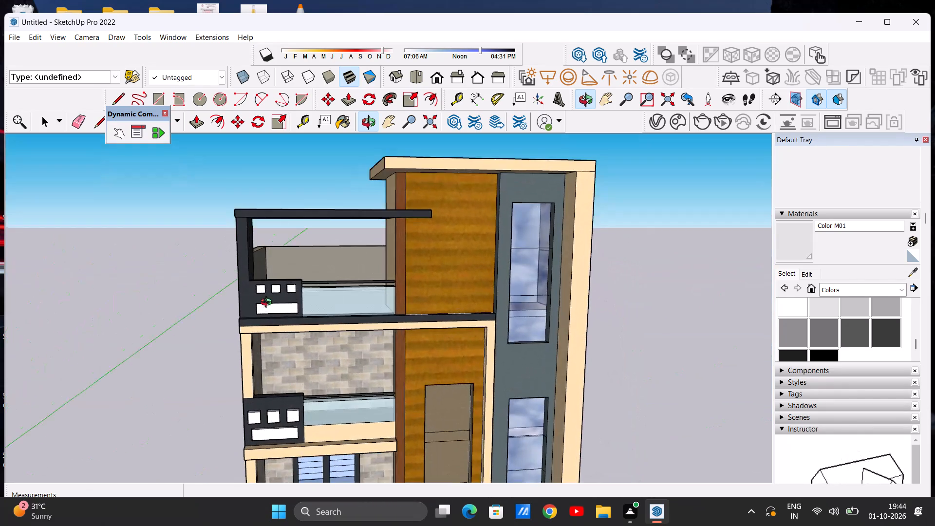
middle_click_drag(268, 303, 225, 318)
scroll(225, 324, "down", 14)
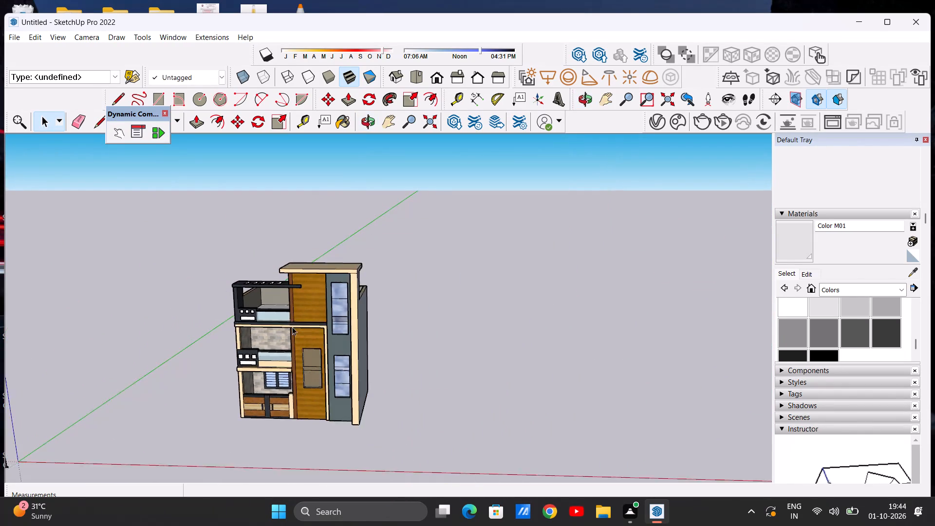
middle_click_drag(271, 363, 283, 279)
scroll(272, 290, "up", 6)
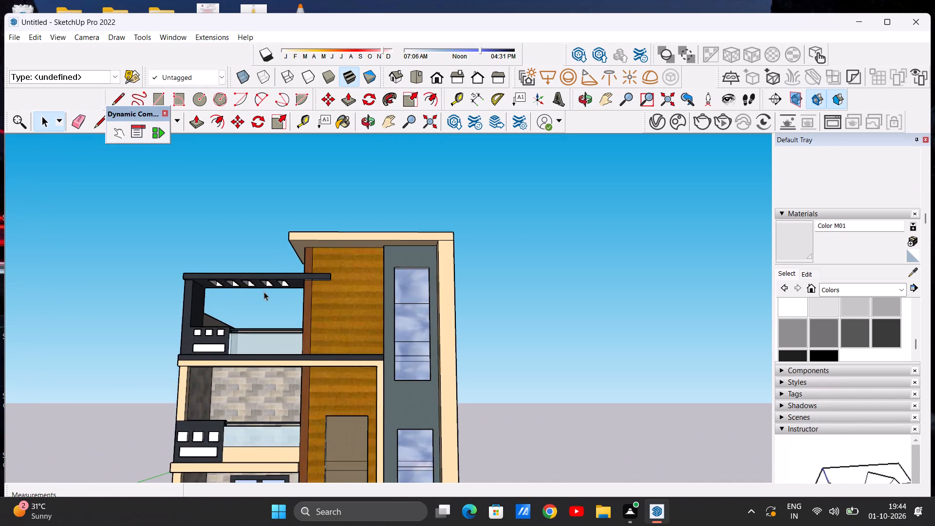
scroll(264, 292, "up", 8)
scroll(283, 293, "down", 13)
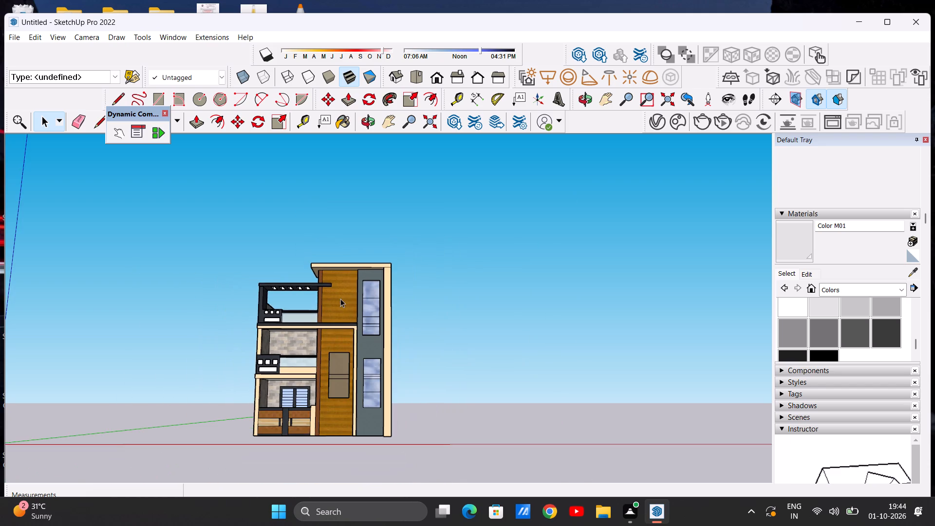
scroll(332, 300, "up", 3)
scroll(331, 300, "down", 8)
middle_click_drag(334, 297, 318, 390)
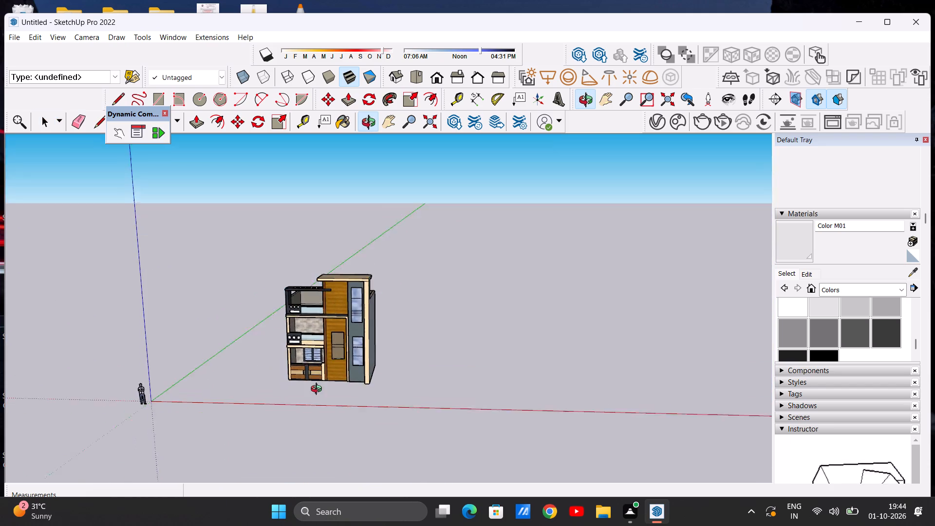
middle_click_drag(318, 390, 323, 436)
scroll(251, 268, "up", 1)
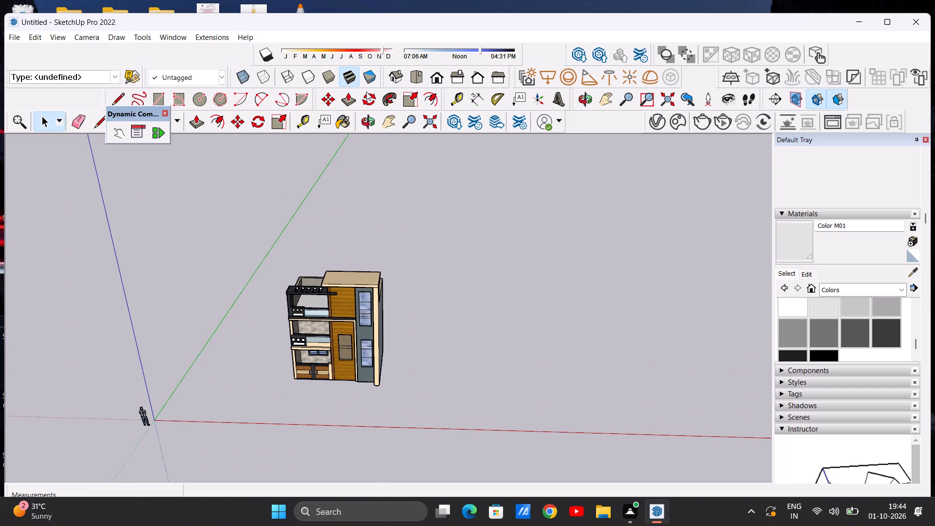
In top view, draw a ground rectangle about 40' by 32' 8" surrounding the whole house footprint.
left_click(418, 75)
scroll(500, 257, "up", 5)
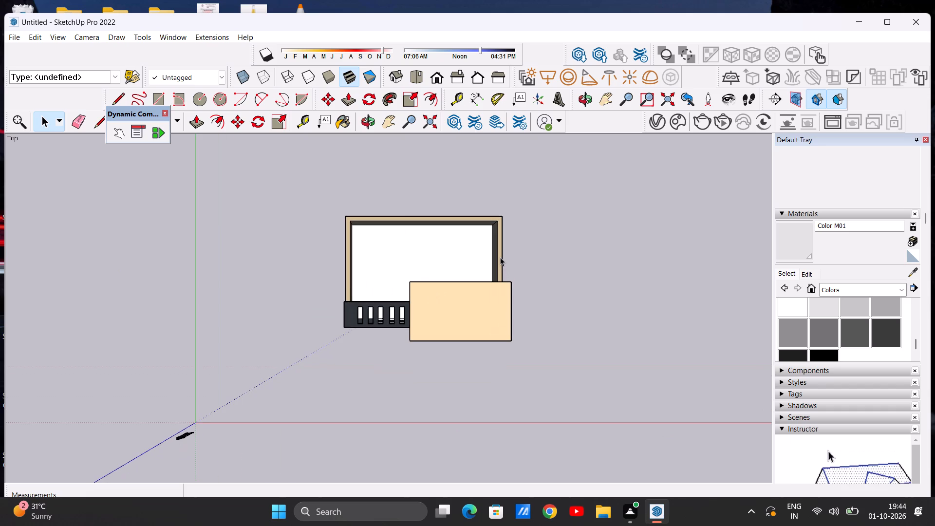
left_click(154, 101)
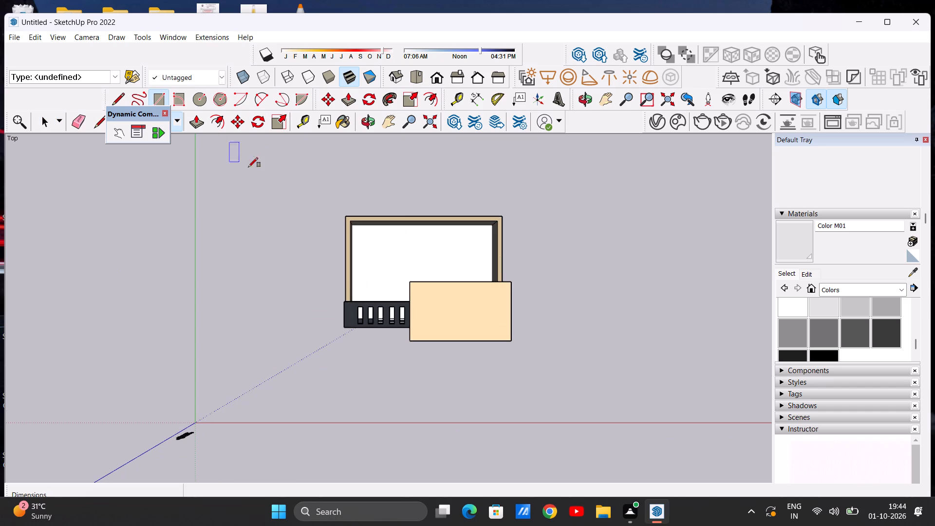
left_click(330, 205)
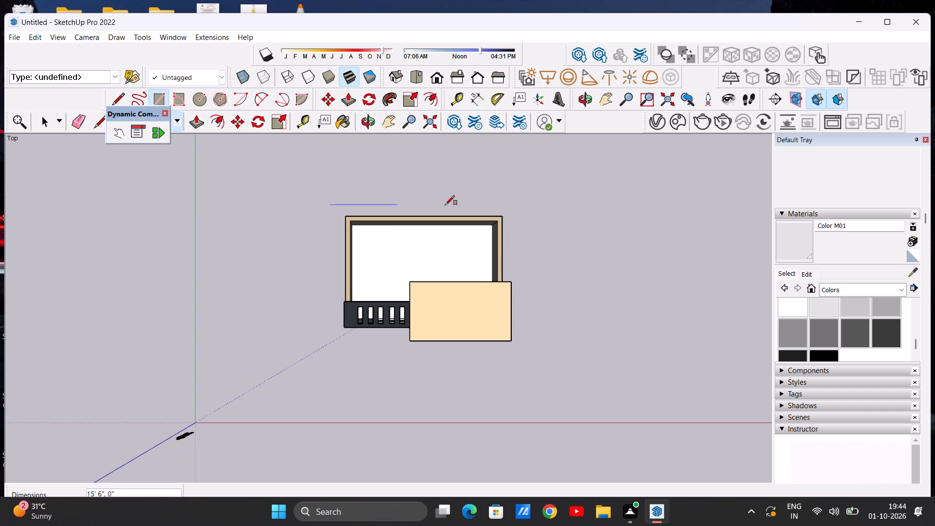
left_click(522, 360)
key("space")
scroll(477, 285, "down", 5)
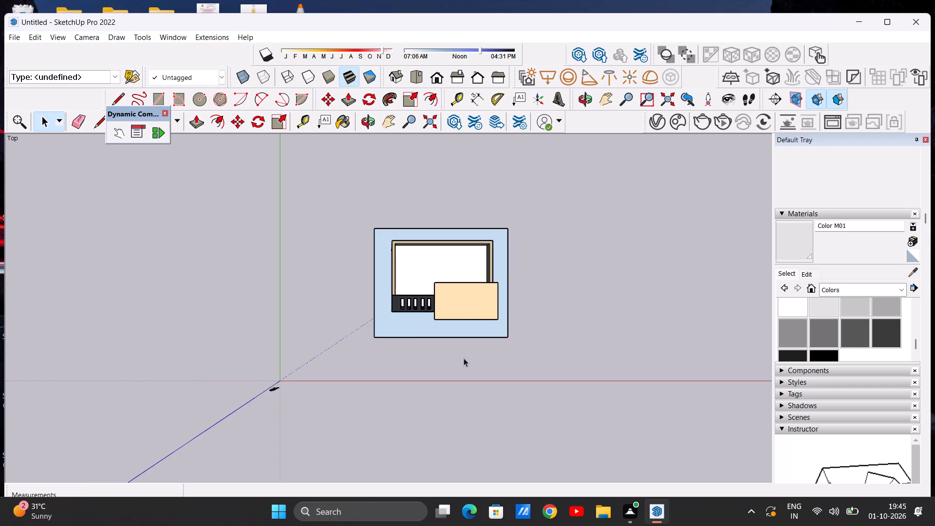
Examine the house on its new ground base from the front and the tall-window side at several distances.
middle_click_drag(464, 358, 487, 153)
middle_click_drag(489, 304, 500, 189)
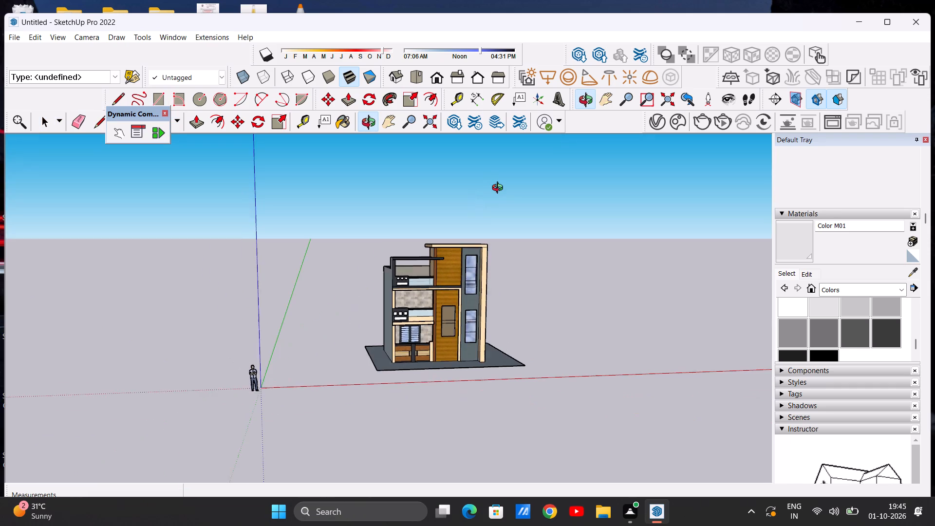
middle_click_drag(500, 189, 453, 181)
scroll(459, 337, "up", 6)
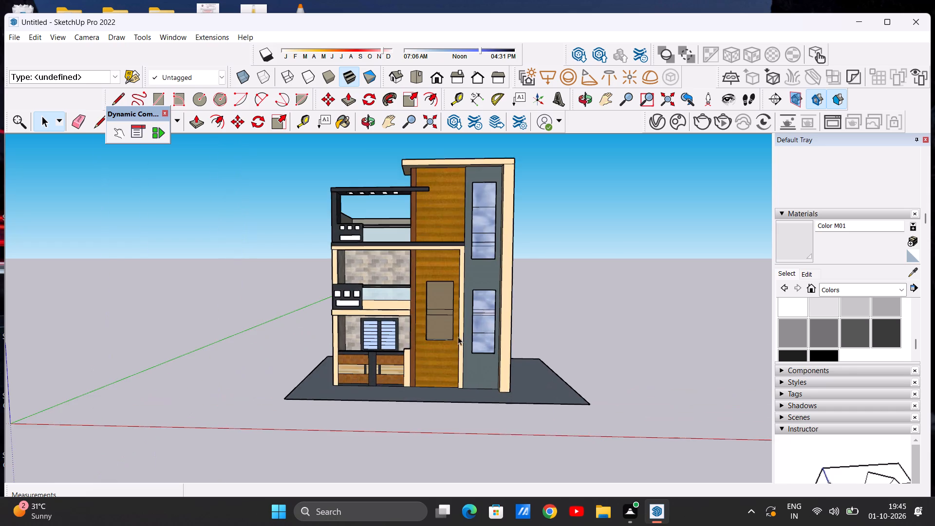
scroll(443, 337, "up", 6)
scroll(375, 318, "down", 10)
scroll(353, 248, "up", 7)
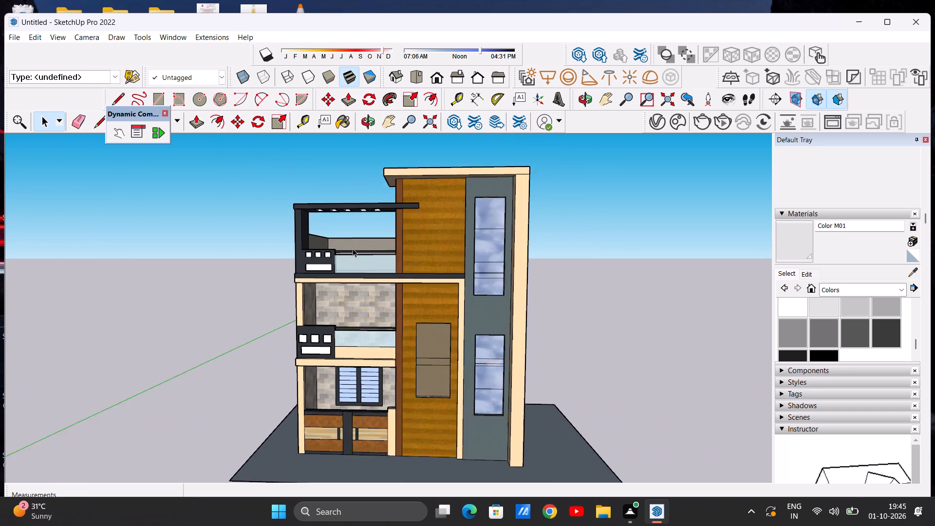
scroll(346, 255, "down", 5)
middle_click_drag(278, 261, 200, 282)
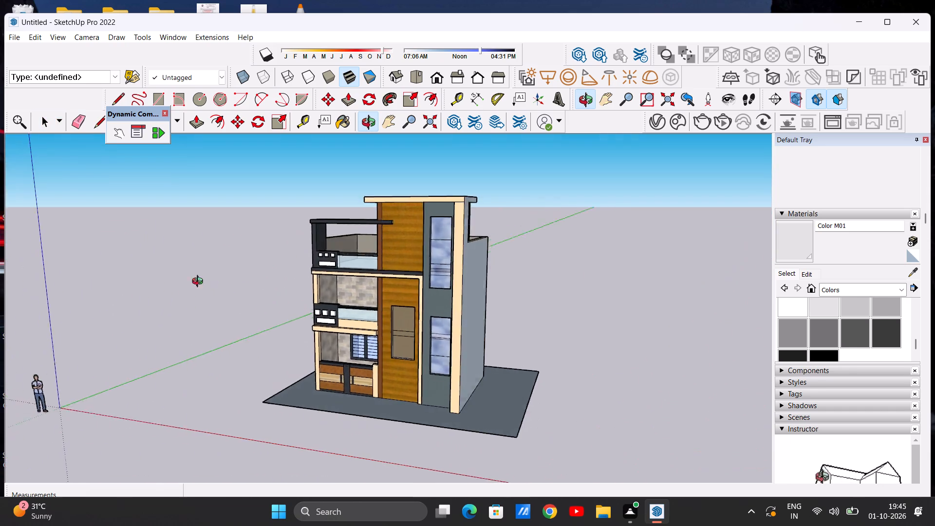
middle_click_drag(200, 282, 306, 271)
scroll(404, 327, "up", 4)
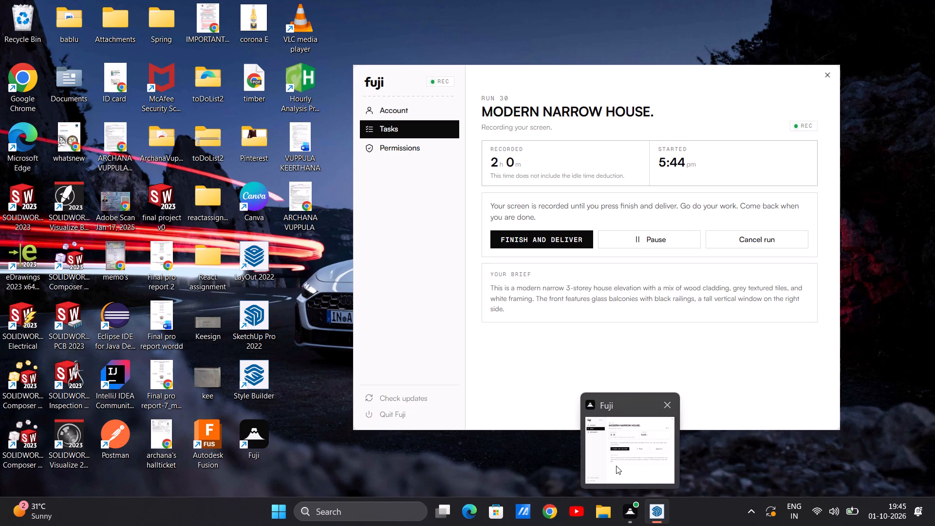
left_click(648, 470)
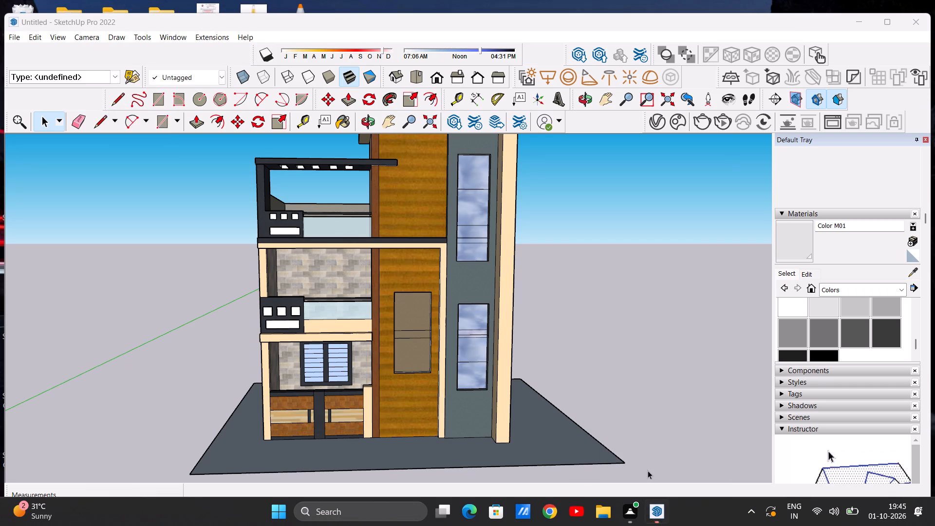
Review the front elevation, balconies and overhead slab from eye-level and low angles, settling on a low front view.
scroll(491, 378, "down", 4)
scroll(451, 339, "up", 5)
scroll(450, 339, "down", 6)
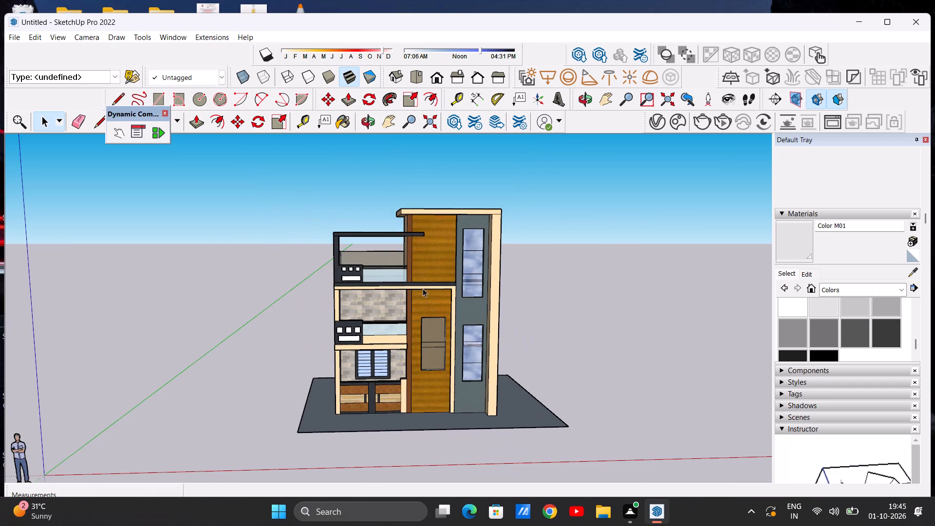
scroll(424, 241, "up", 1)
middle_click_drag(399, 240, 369, 239)
middle_click_drag(369, 239, 401, 241)
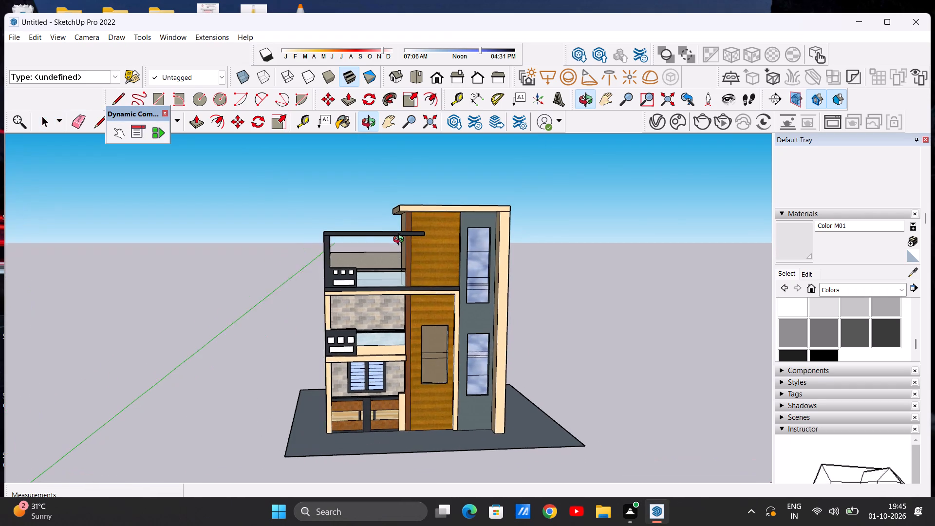
middle_click_drag(401, 241, 393, 241)
scroll(543, 241, "up", 4)
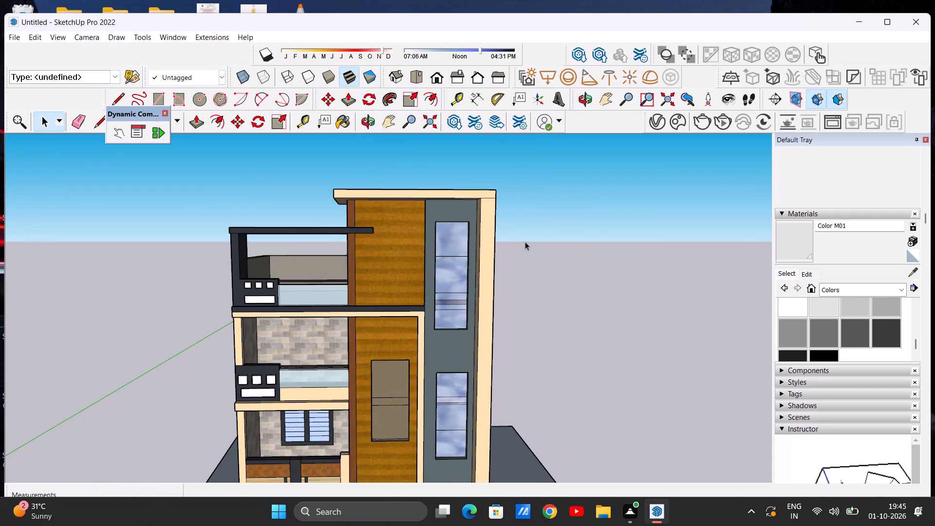
middle_click_drag(523, 240, 497, 193)
scroll(523, 208, "down", 4)
scroll(427, 280, "up", 4)
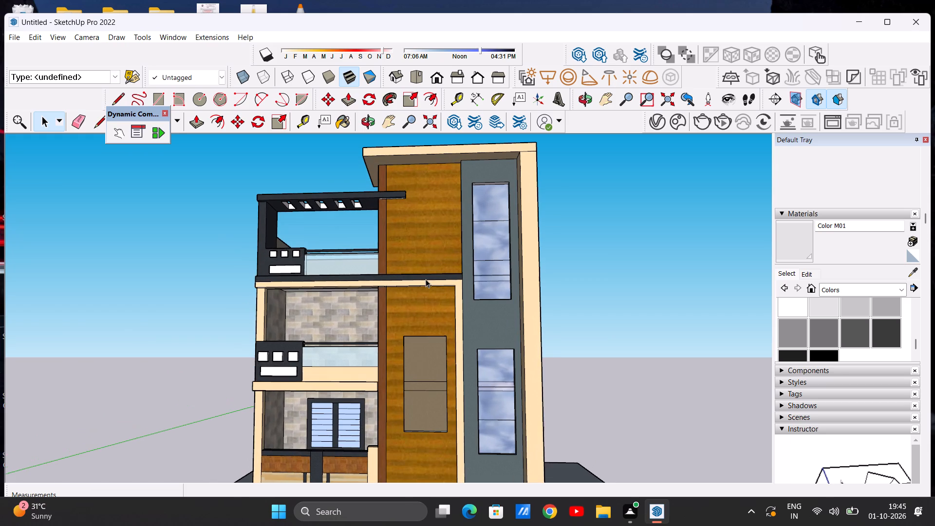
scroll(349, 362, "down", 4)
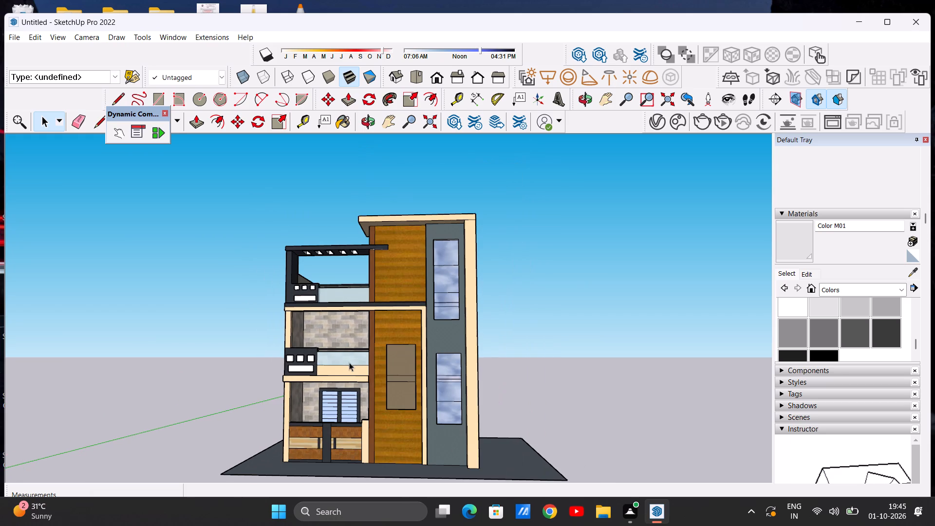
scroll(336, 316, "up", 4)
scroll(324, 320, "down", 3)
scroll(384, 299, "up", 2)
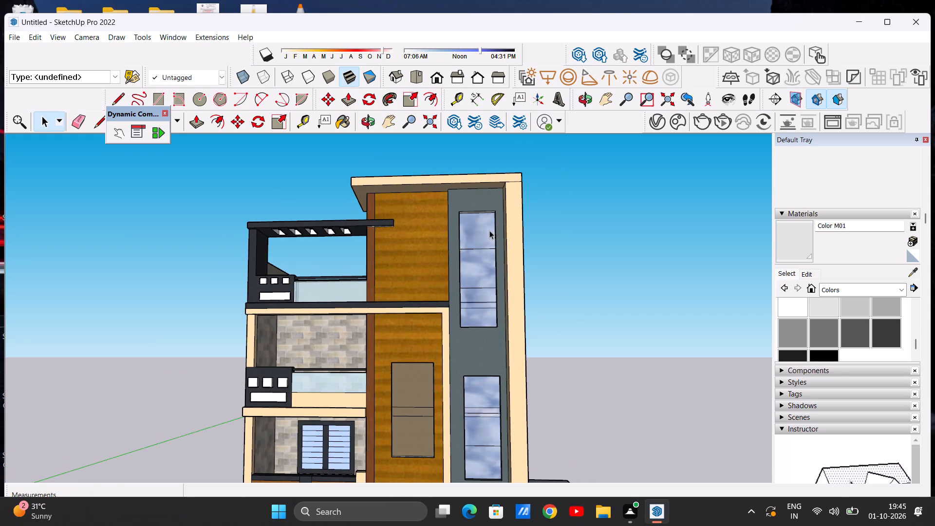
Save the model as a SketchUp file named MADHU in the Documents folder.
key("ctrl+s")
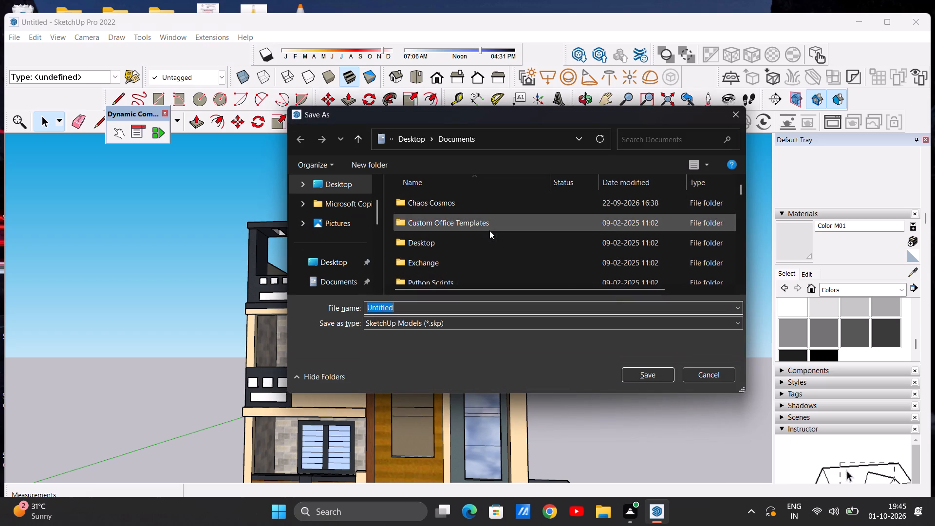
left_click(396, 307)
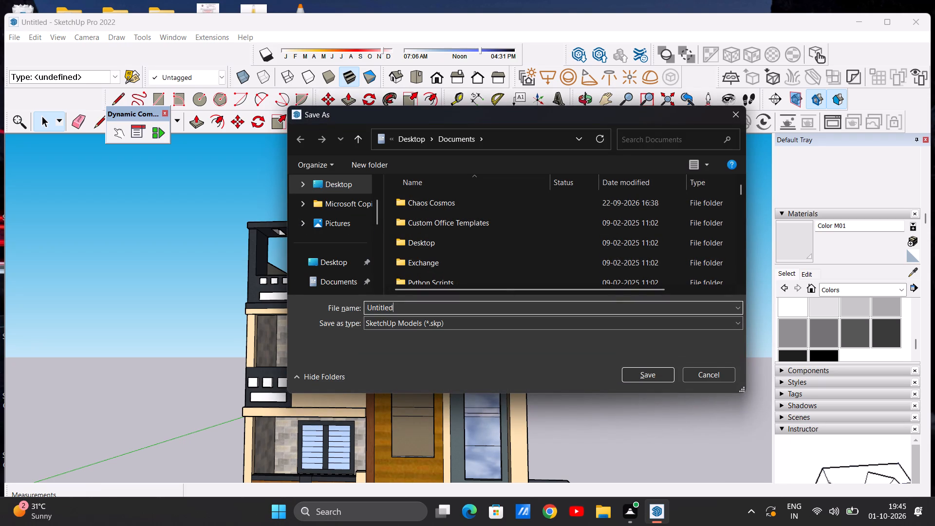
key("BackSpace")
key("BackSpace")
key("BackSpace")
key("BackSpace")
key("BackSpace")
key("BackSpace")
key("BackSpace")
key("BackSpace")
key("BackSpace")
key("BackSpace")
key("BackSpace")
key("BackSpace")
key("BackSpace")
key("BackSpace")
key("BackSpace")
key("BackSpace")
key("BackSpace")
key("BackSpace")
key("BackSpace")
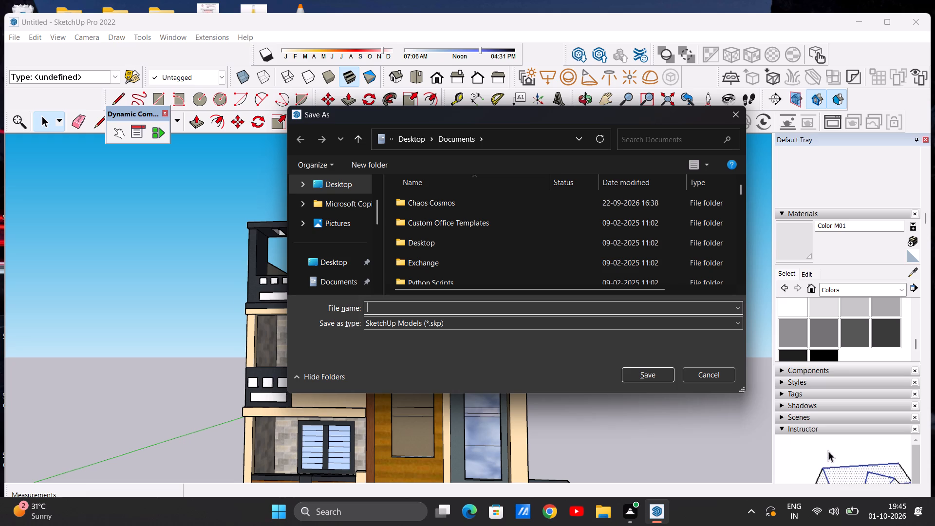
key("m")
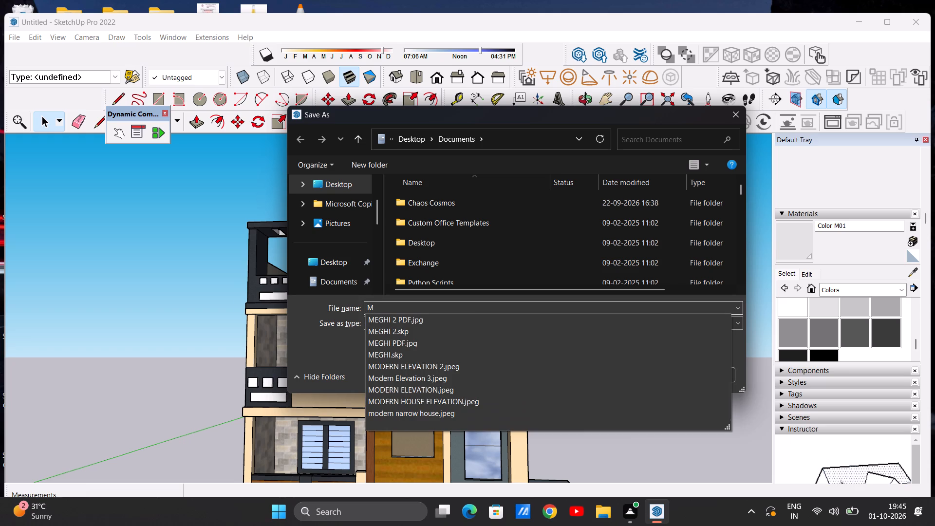
type("AD")
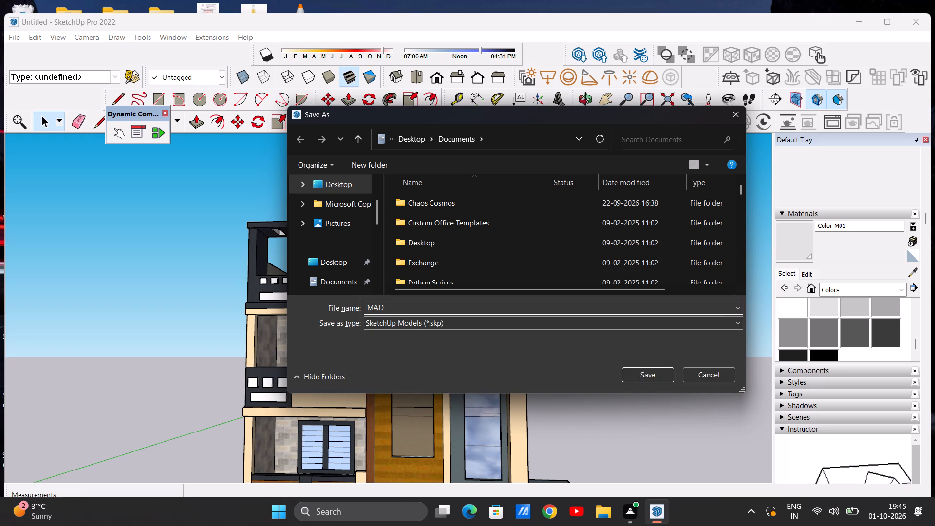
type("HU")
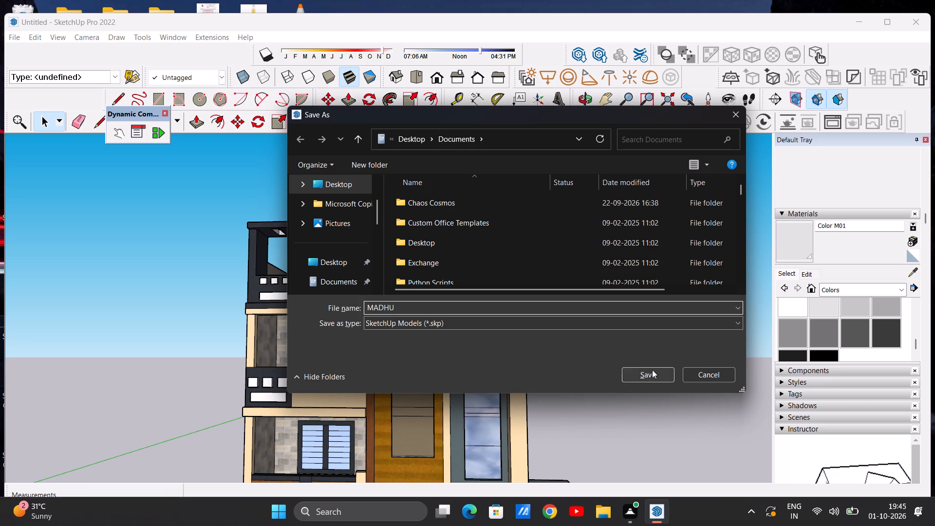
left_click(646, 373)
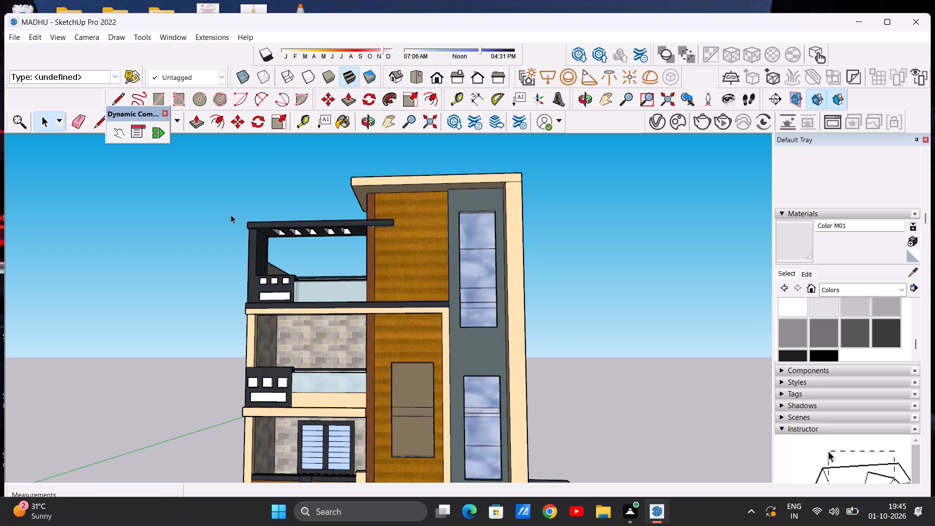
Frame the whole front elevation and export it as a 2D JPEG image named MADHU PDF in Documents.
scroll(244, 229, "down", 5, "ctrl")
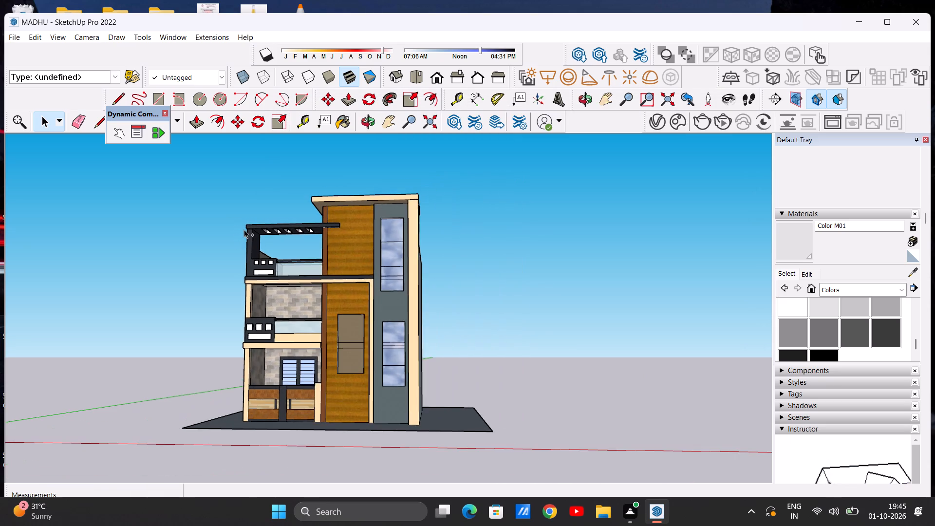
scroll(244, 229, "up", 2, "ctrl")
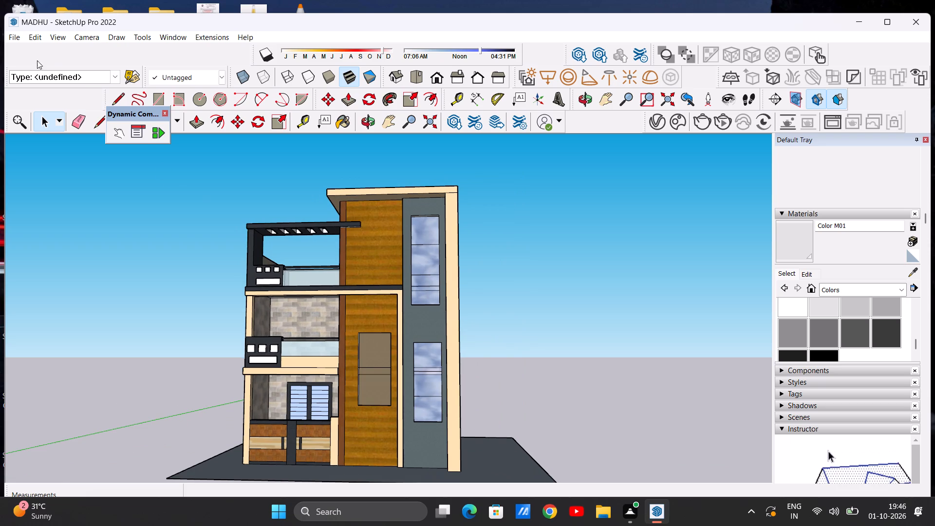
left_click(17, 39)
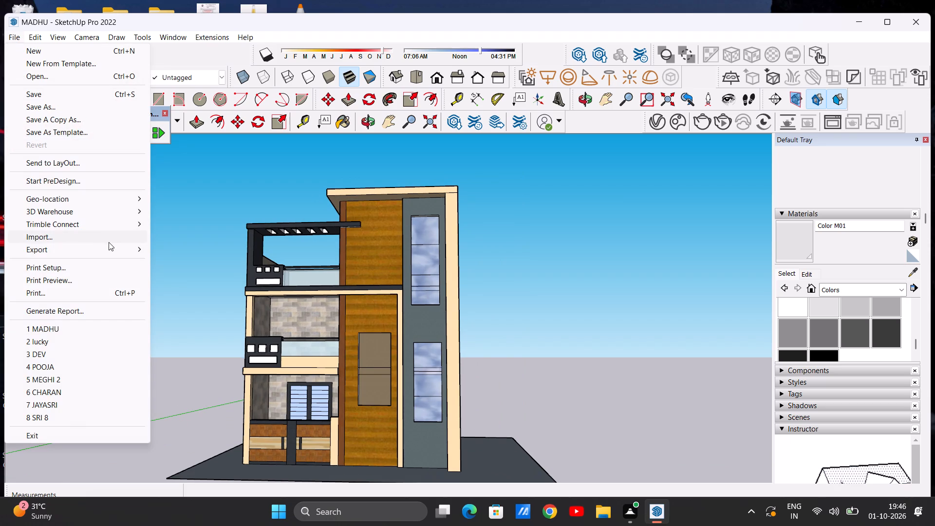
left_click(173, 267)
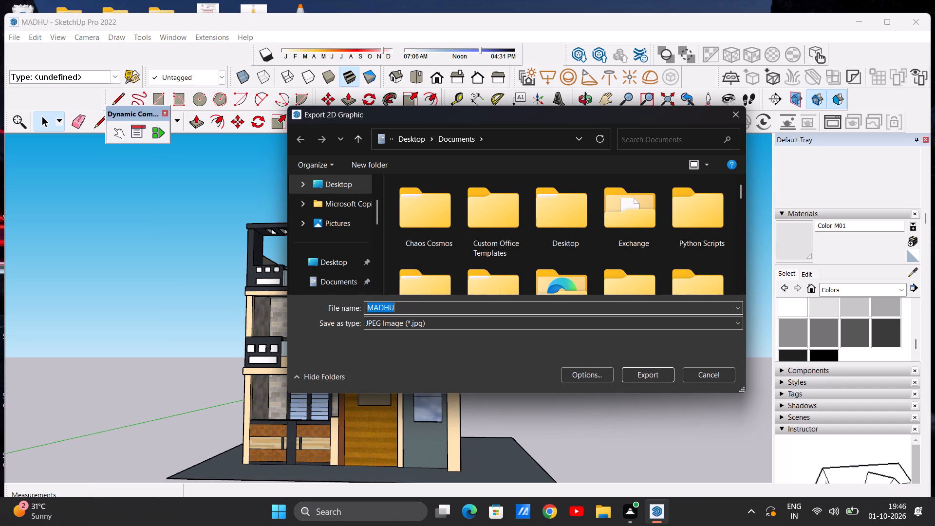
left_click(407, 307)
key("space")
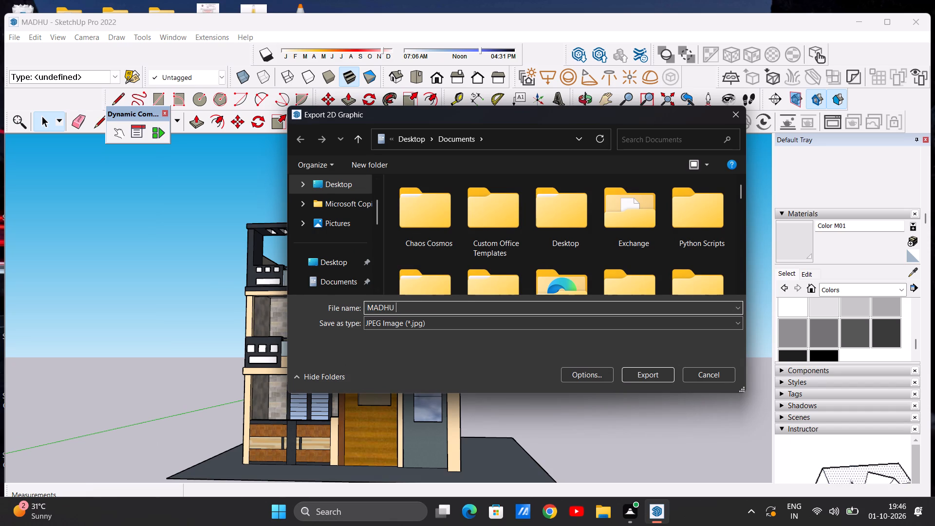
type("PDF")
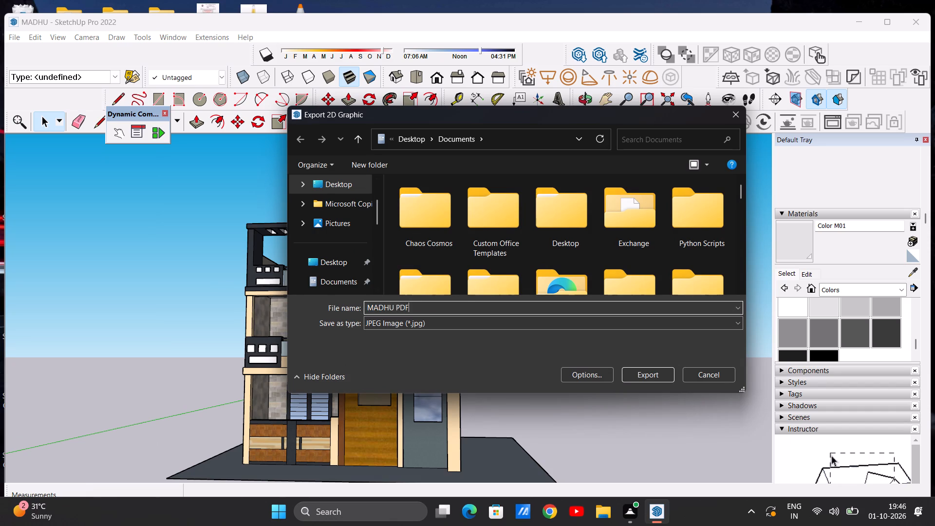
left_click(645, 374)
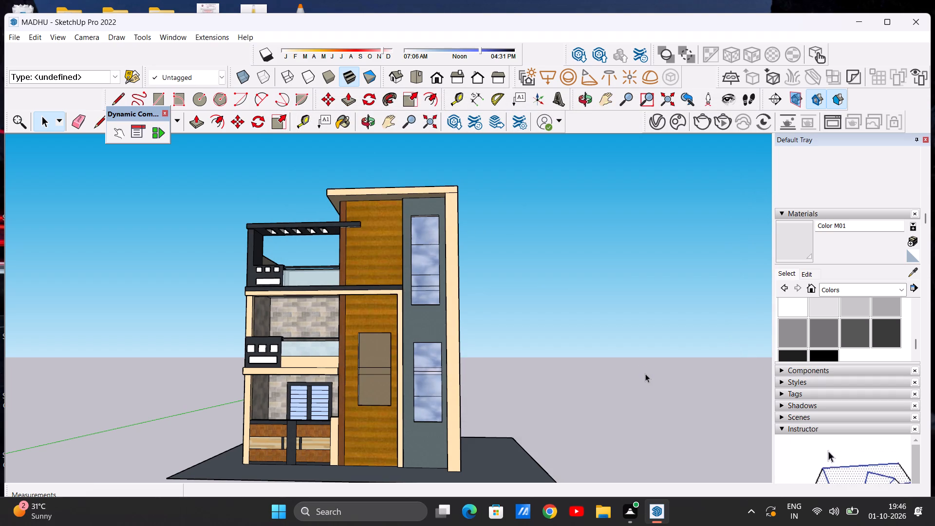